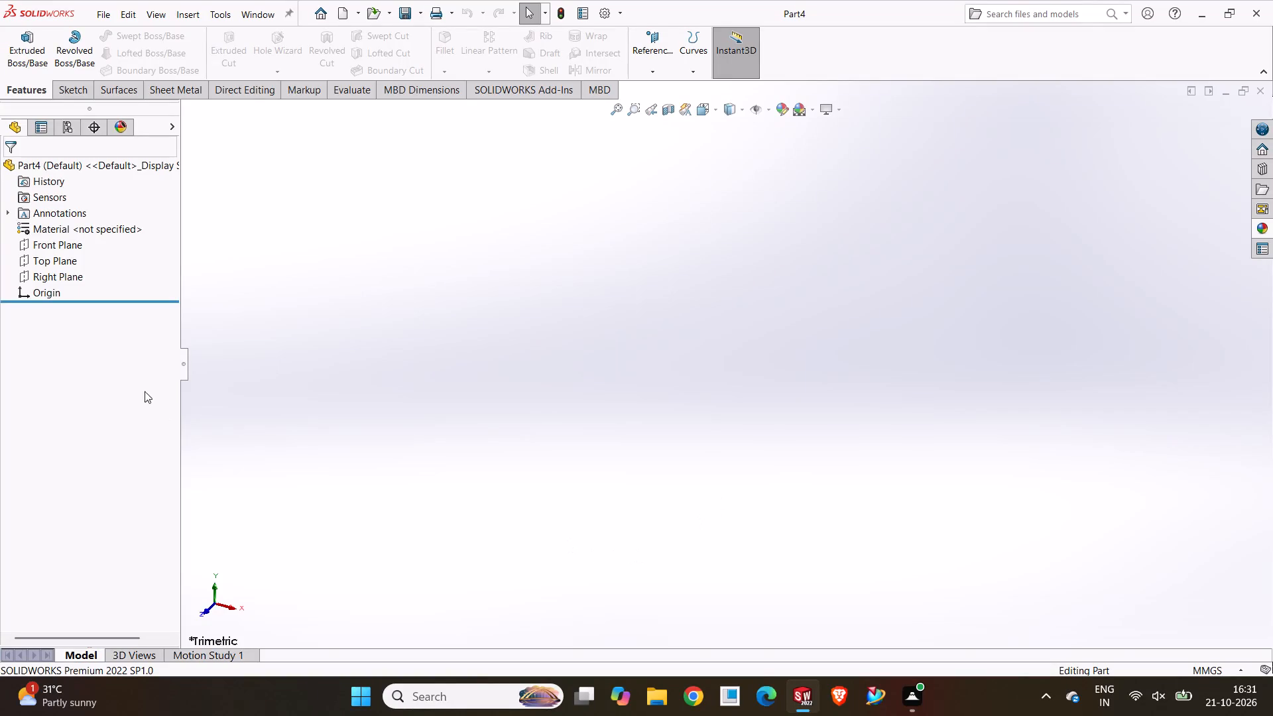
# Start a new sketch on the Front Plane of the empty part.
pyautogui.click(71, 240)
pyautogui.click(87, 222)
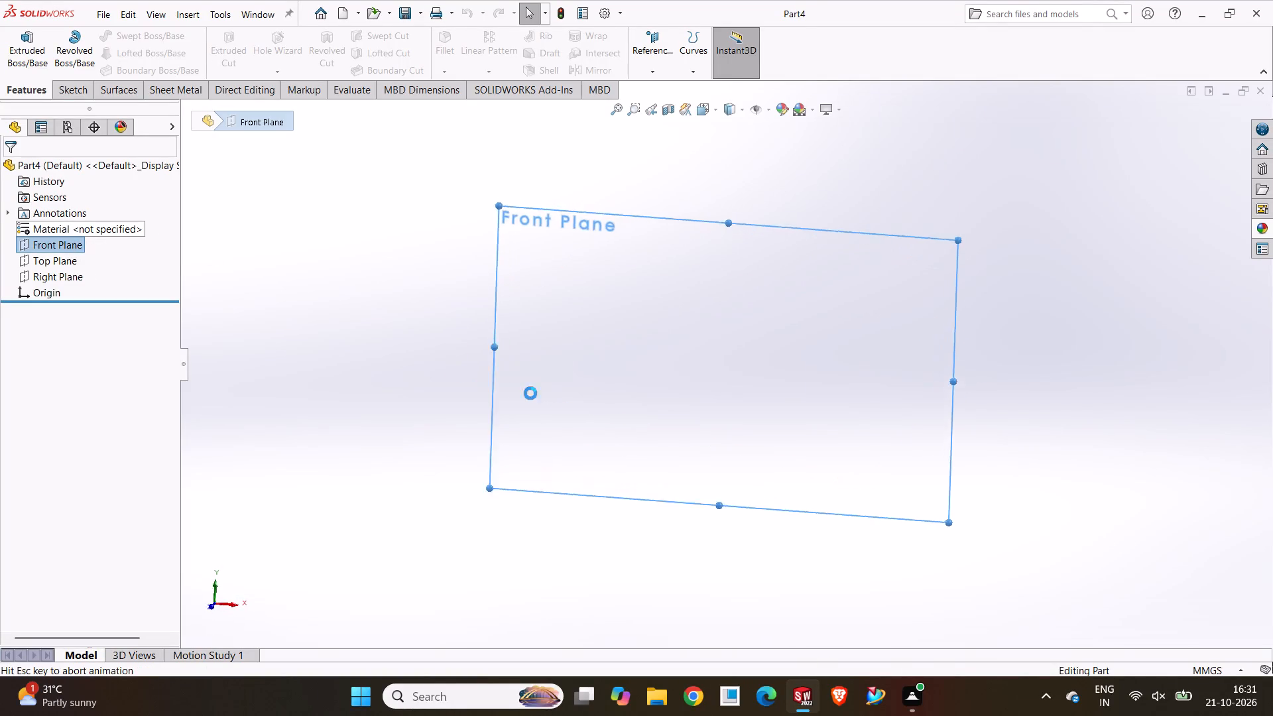
pyautogui.click(526, 408)
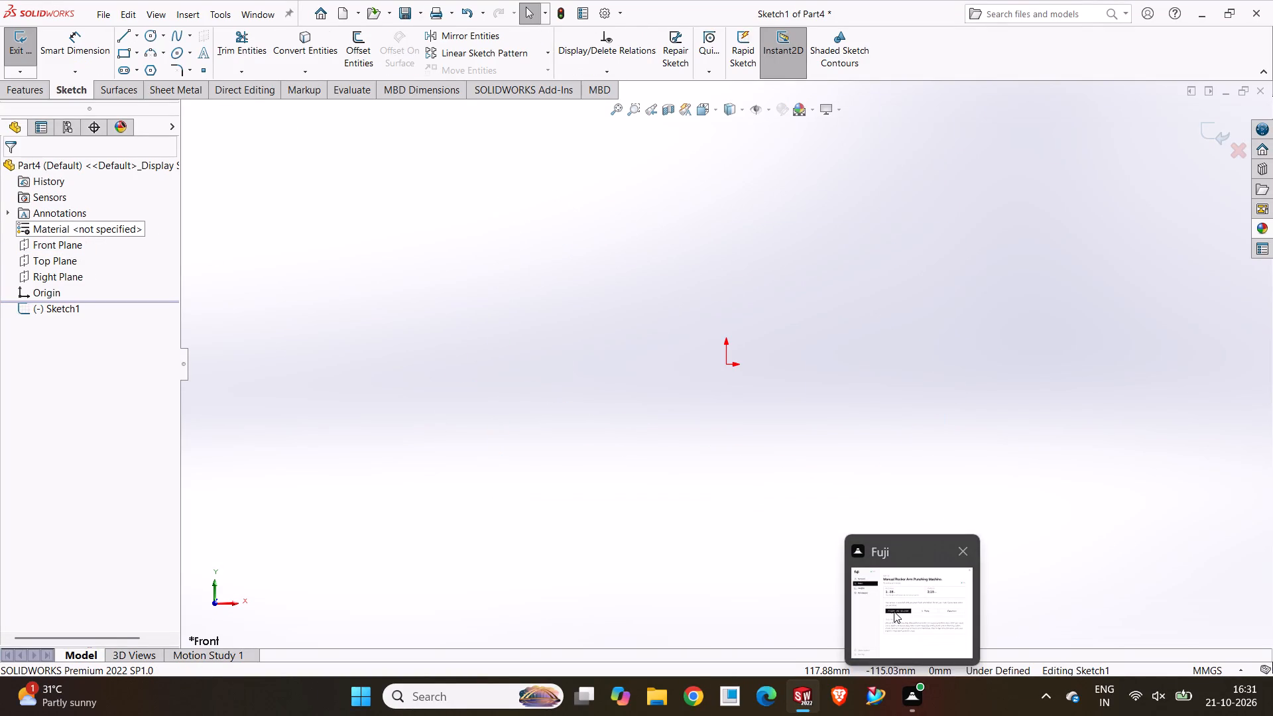
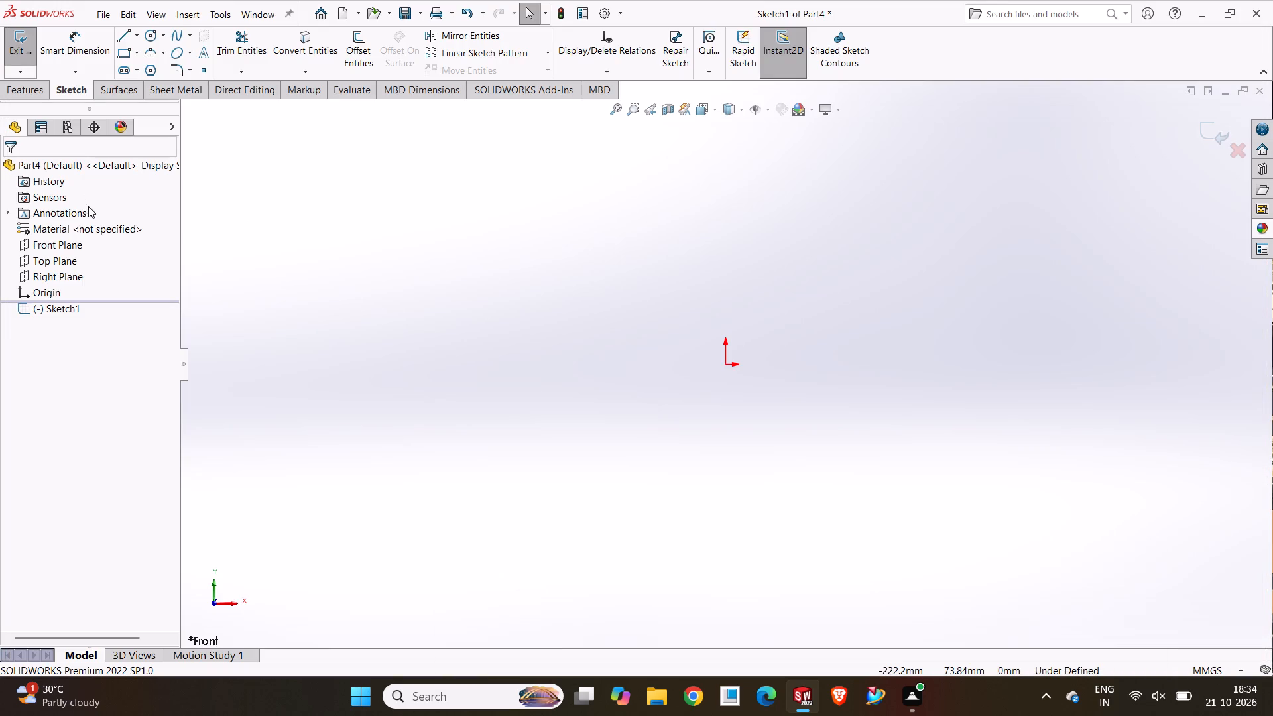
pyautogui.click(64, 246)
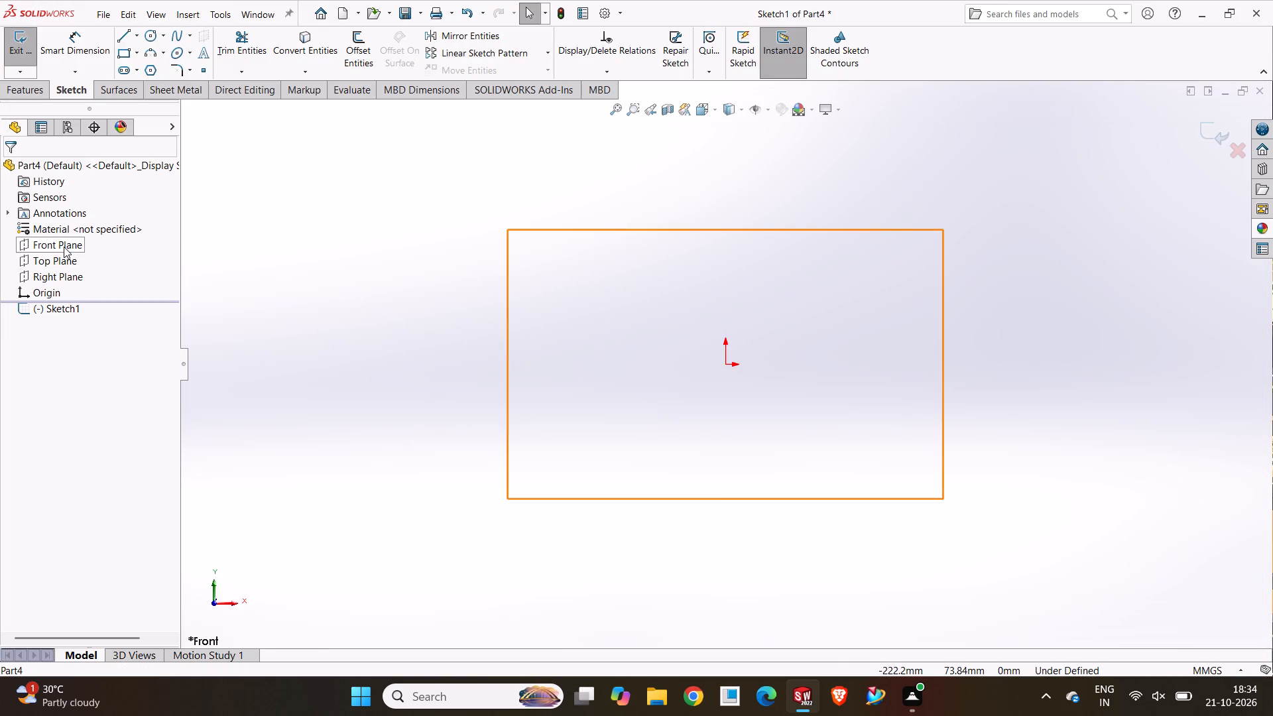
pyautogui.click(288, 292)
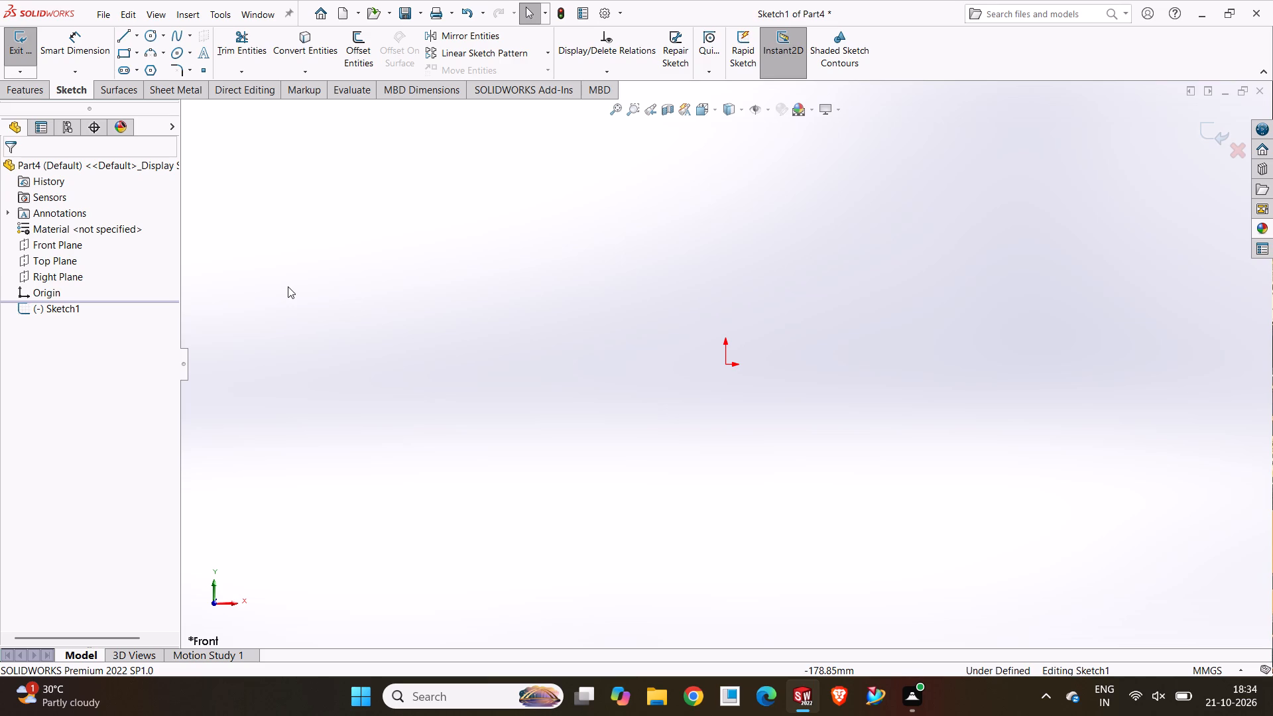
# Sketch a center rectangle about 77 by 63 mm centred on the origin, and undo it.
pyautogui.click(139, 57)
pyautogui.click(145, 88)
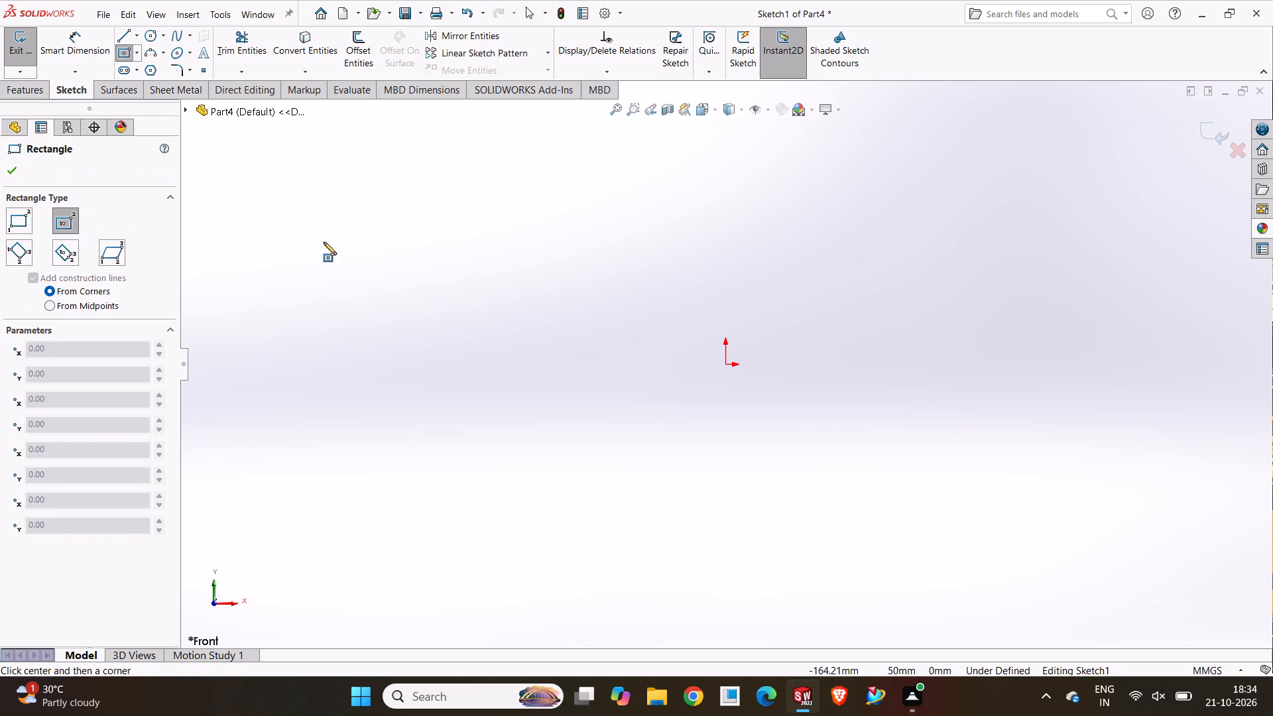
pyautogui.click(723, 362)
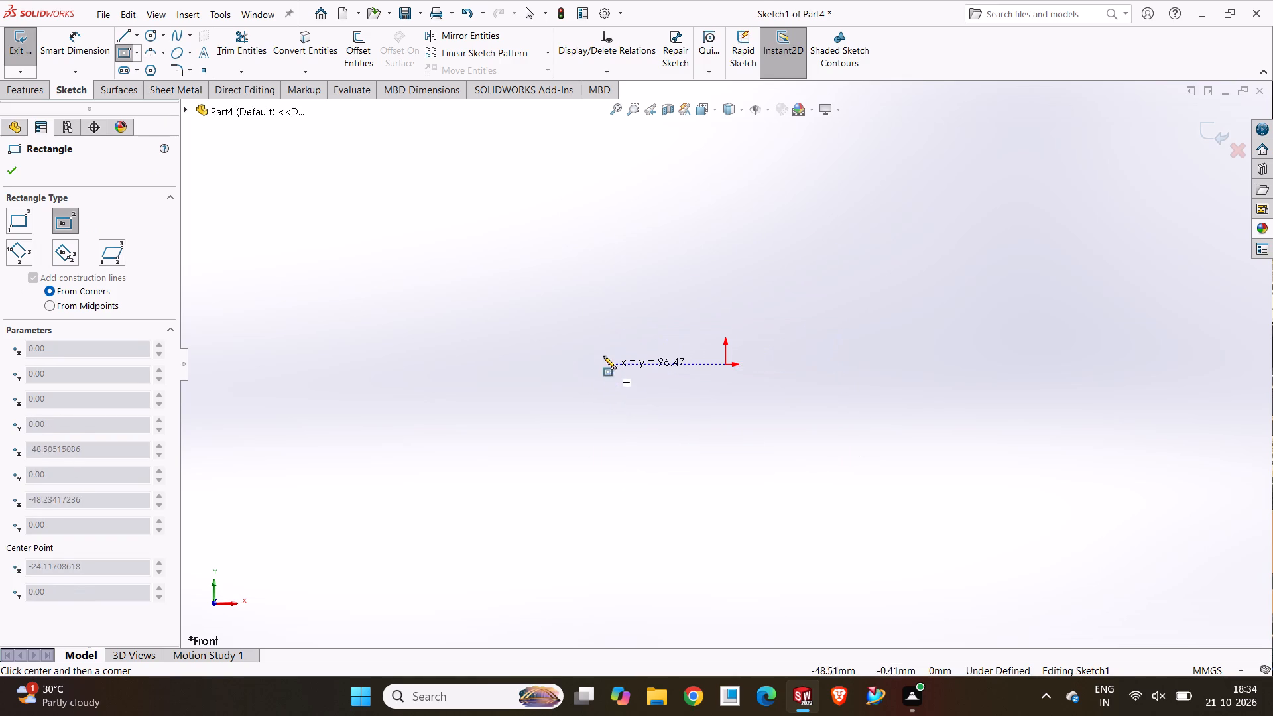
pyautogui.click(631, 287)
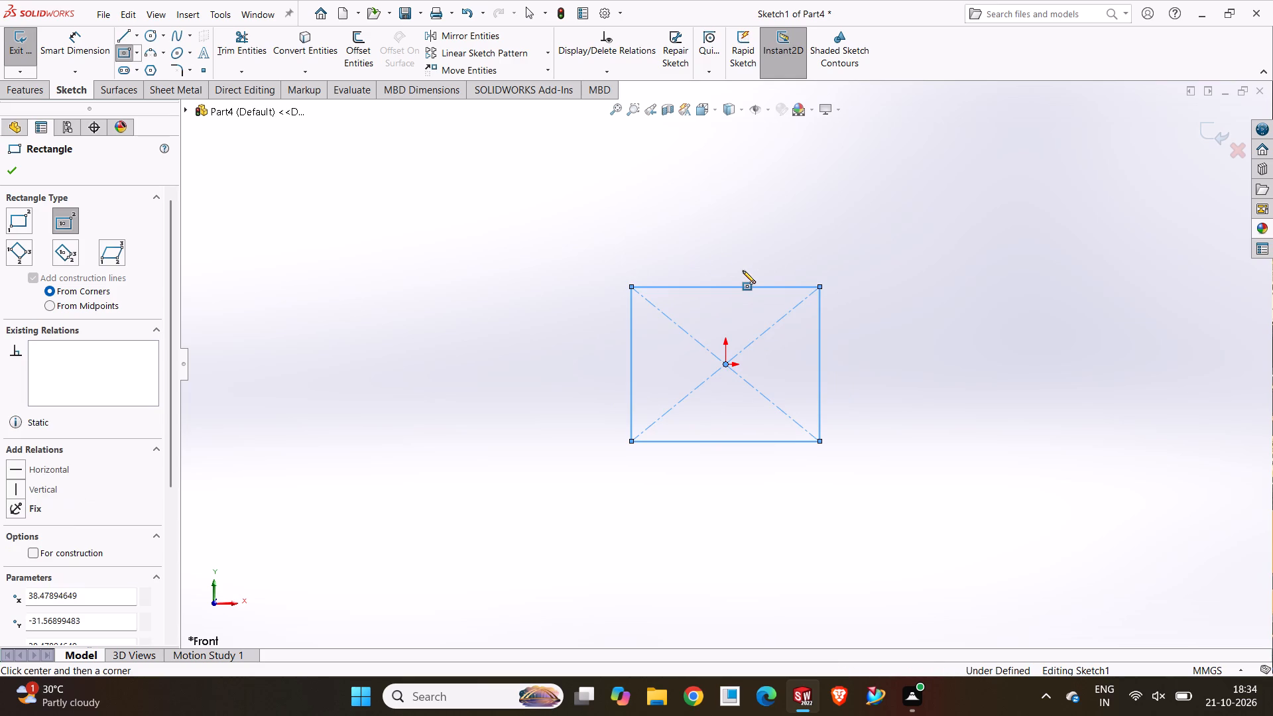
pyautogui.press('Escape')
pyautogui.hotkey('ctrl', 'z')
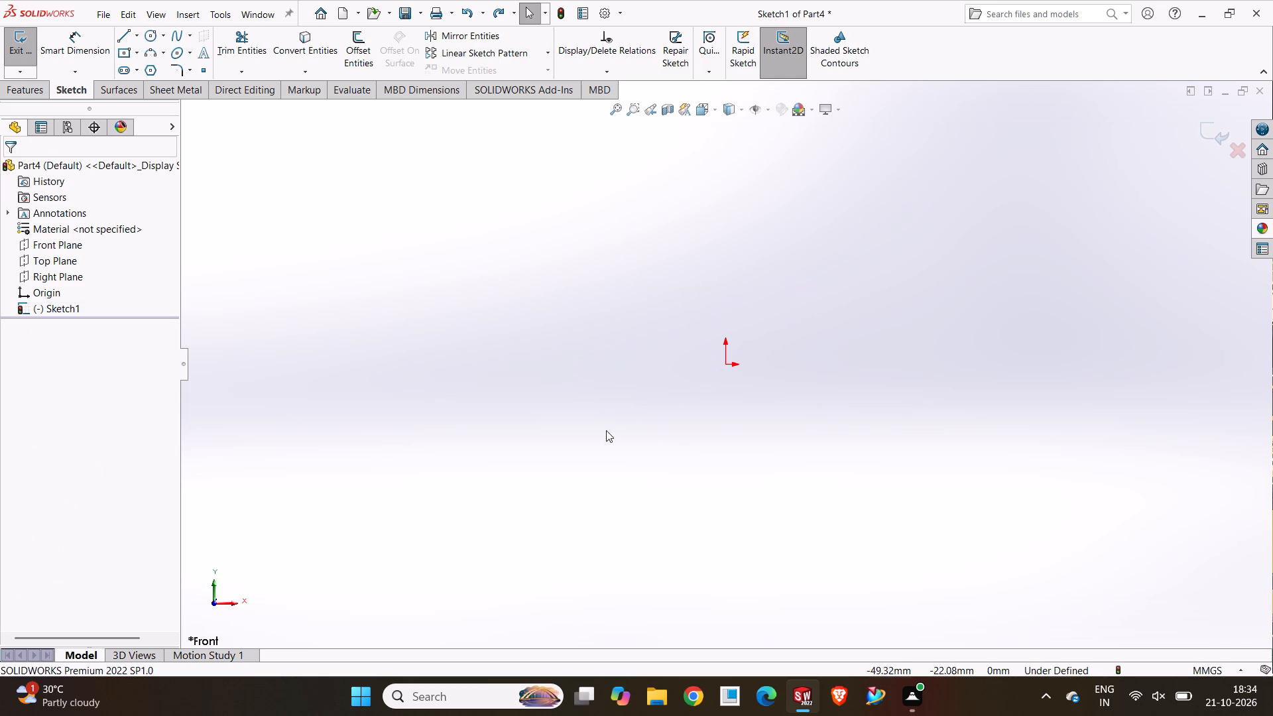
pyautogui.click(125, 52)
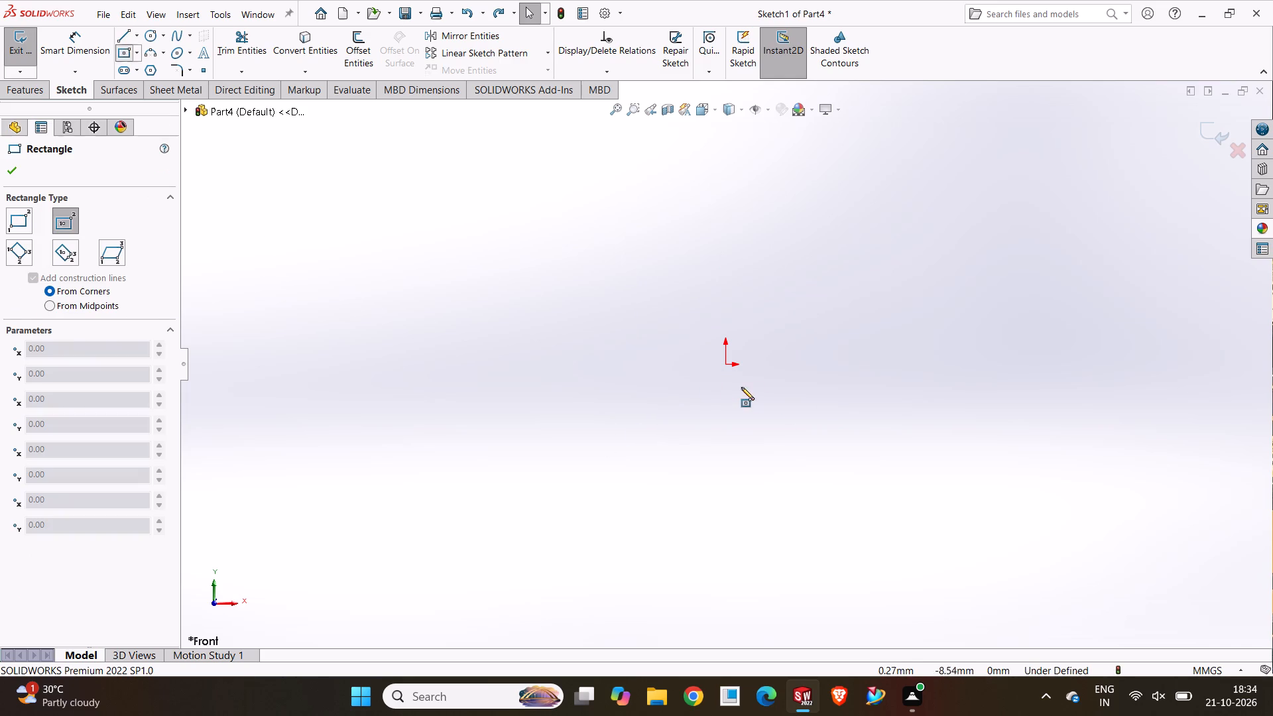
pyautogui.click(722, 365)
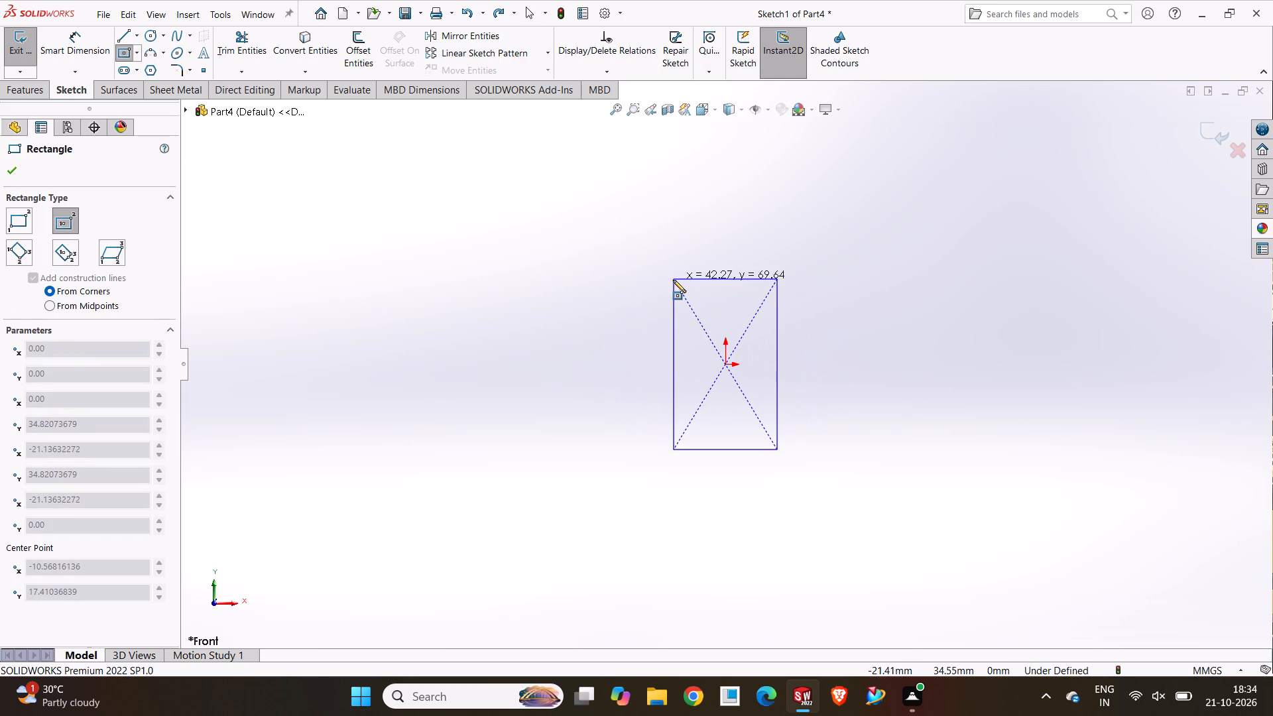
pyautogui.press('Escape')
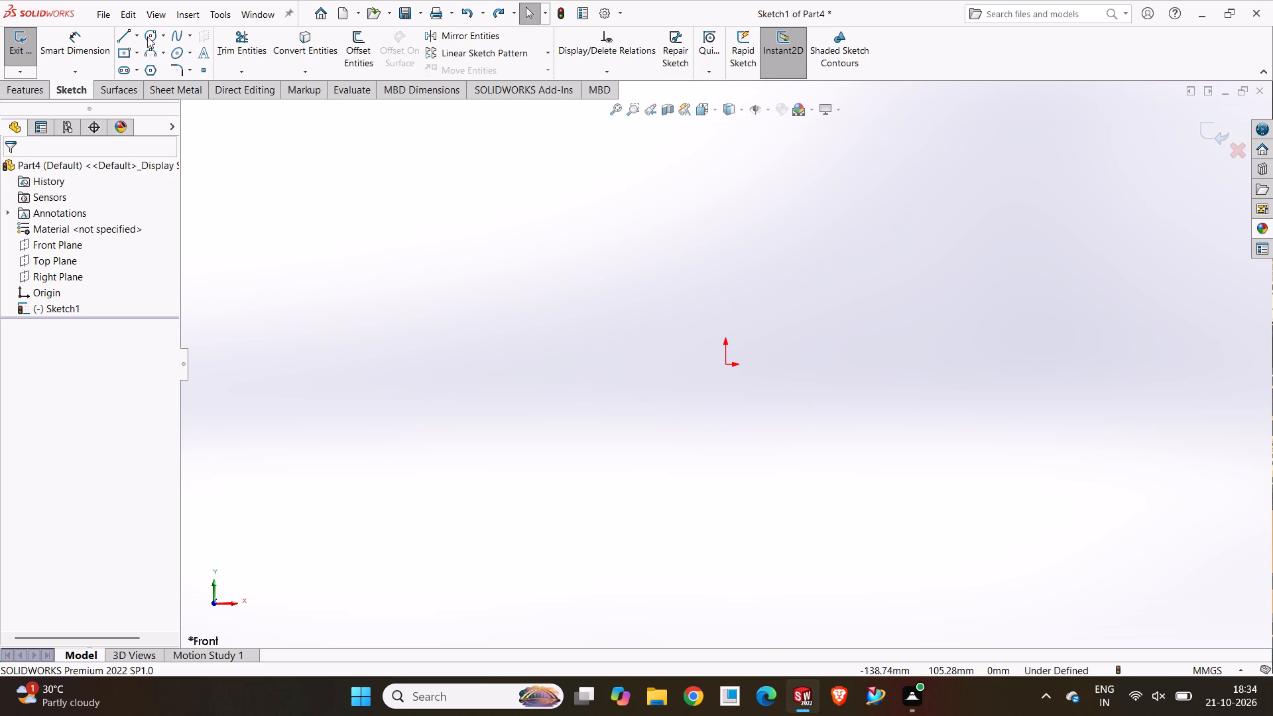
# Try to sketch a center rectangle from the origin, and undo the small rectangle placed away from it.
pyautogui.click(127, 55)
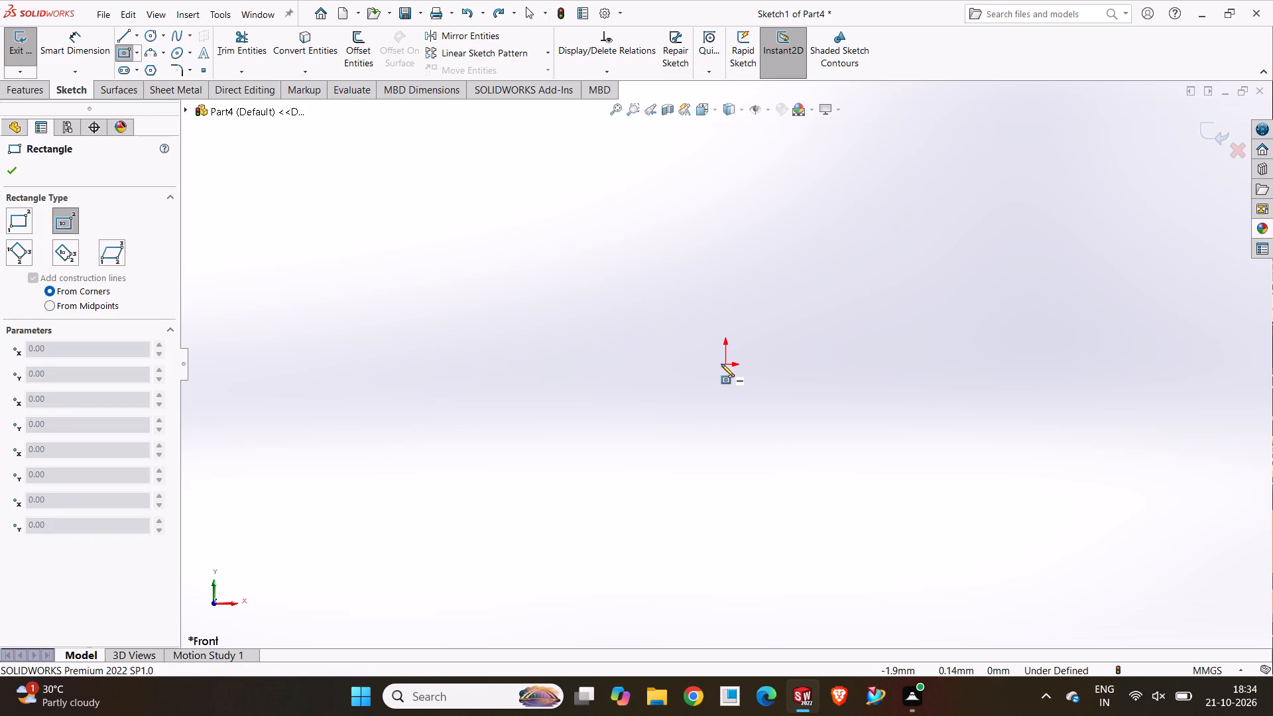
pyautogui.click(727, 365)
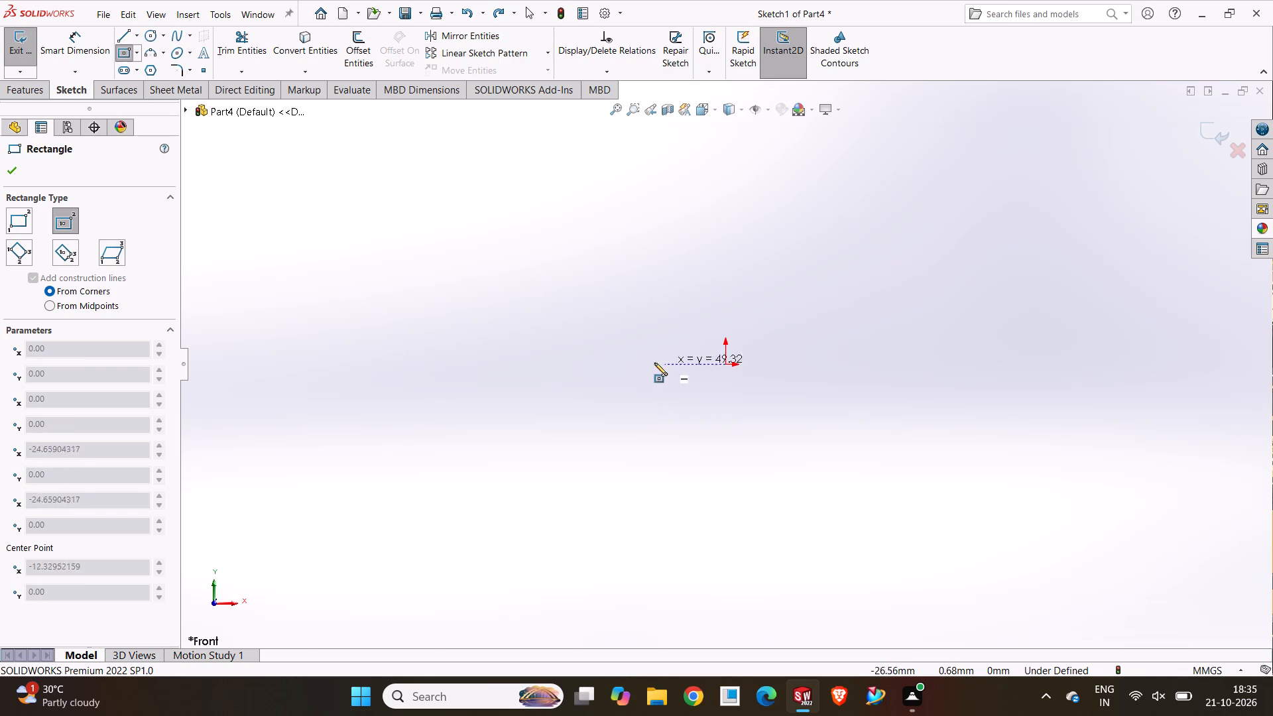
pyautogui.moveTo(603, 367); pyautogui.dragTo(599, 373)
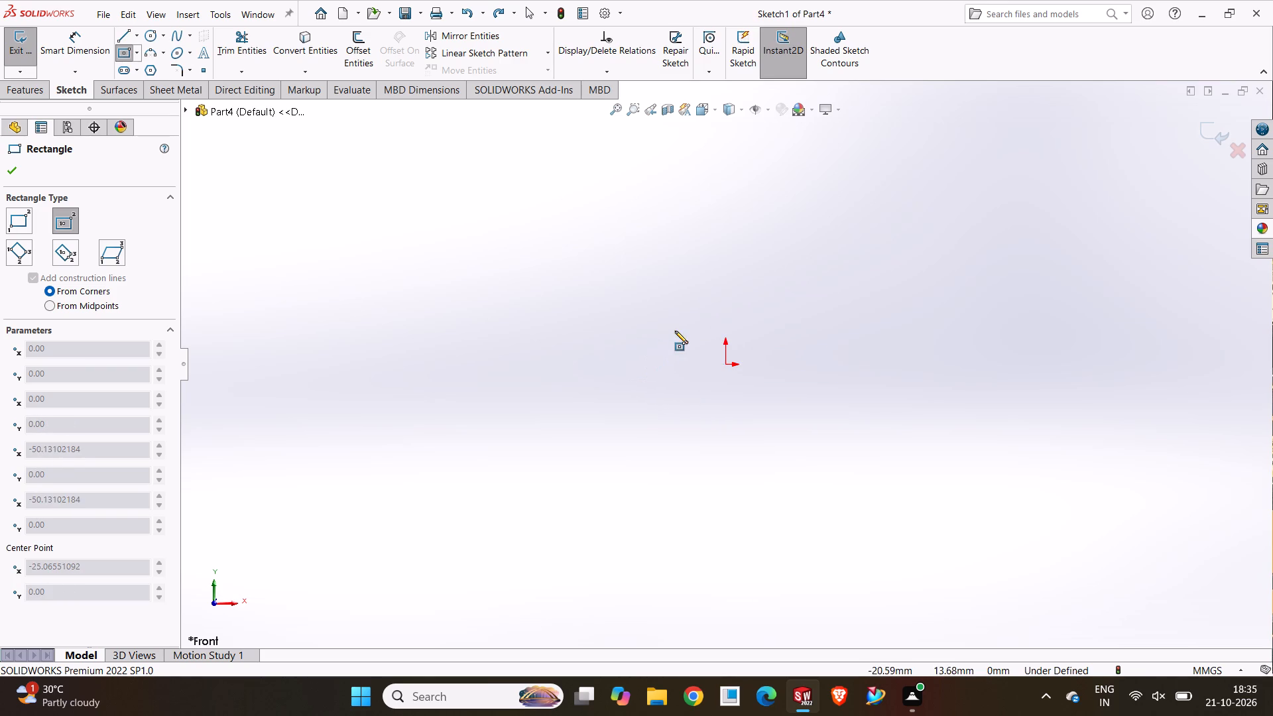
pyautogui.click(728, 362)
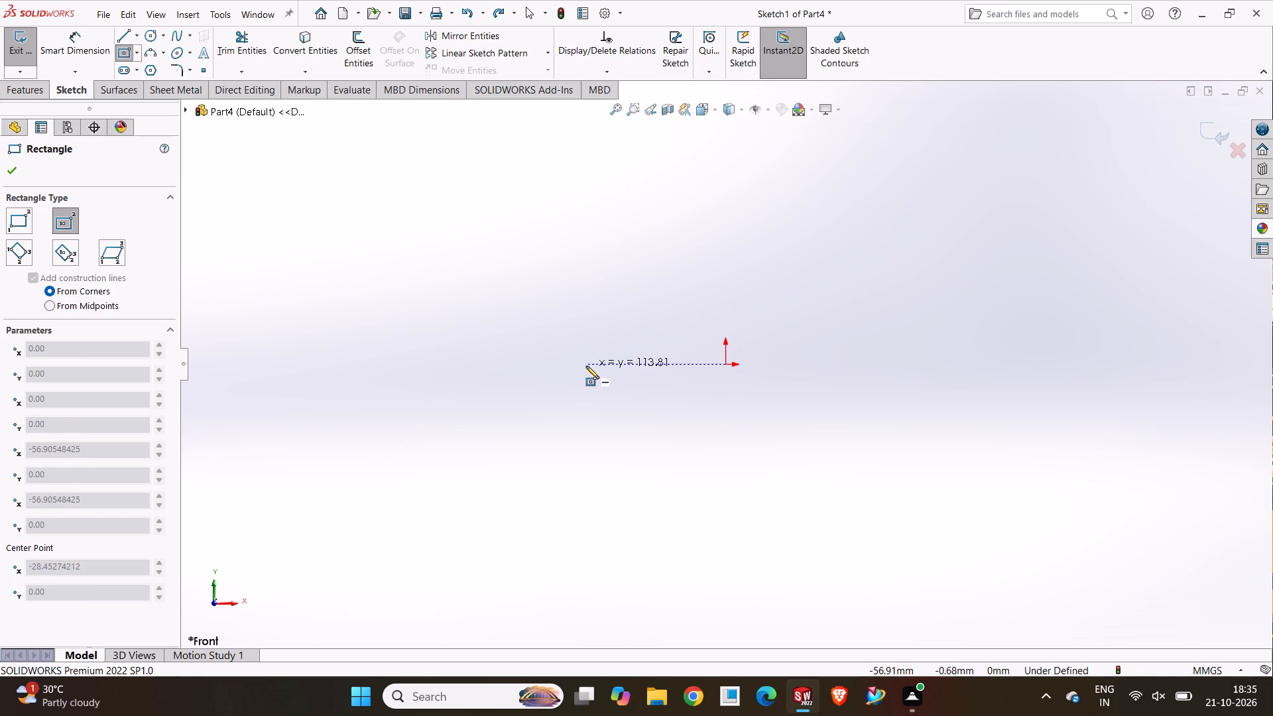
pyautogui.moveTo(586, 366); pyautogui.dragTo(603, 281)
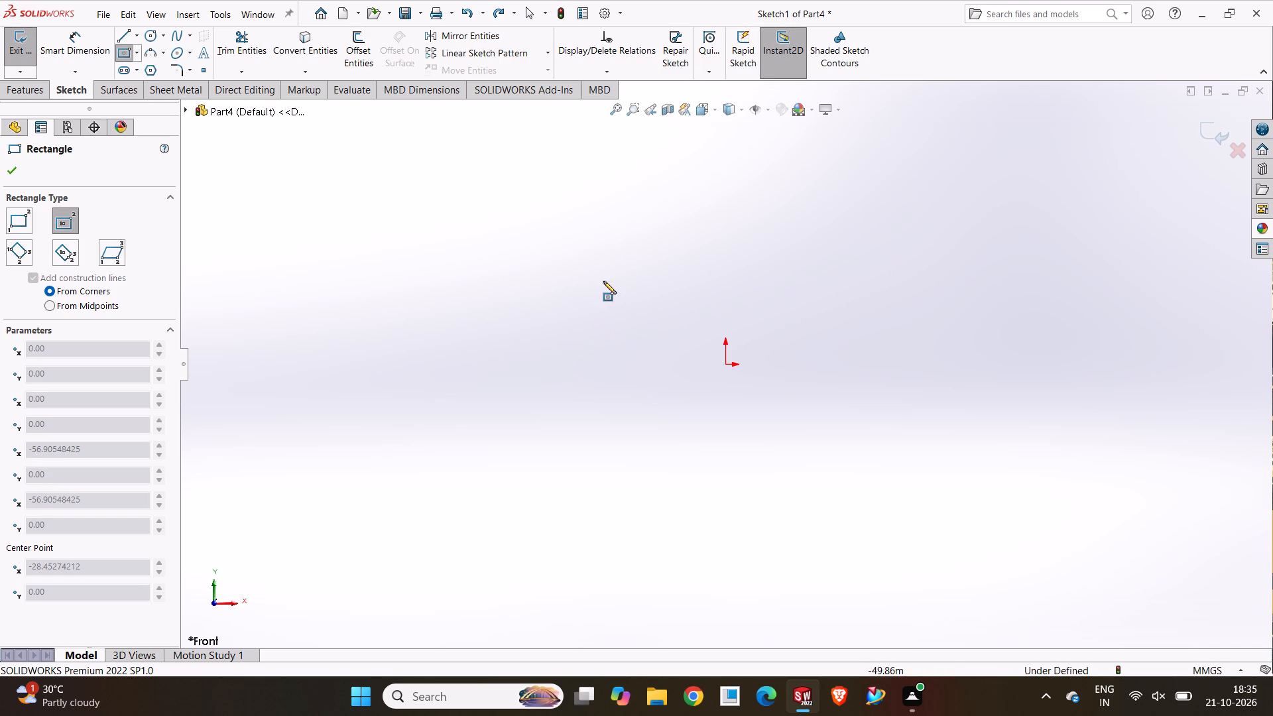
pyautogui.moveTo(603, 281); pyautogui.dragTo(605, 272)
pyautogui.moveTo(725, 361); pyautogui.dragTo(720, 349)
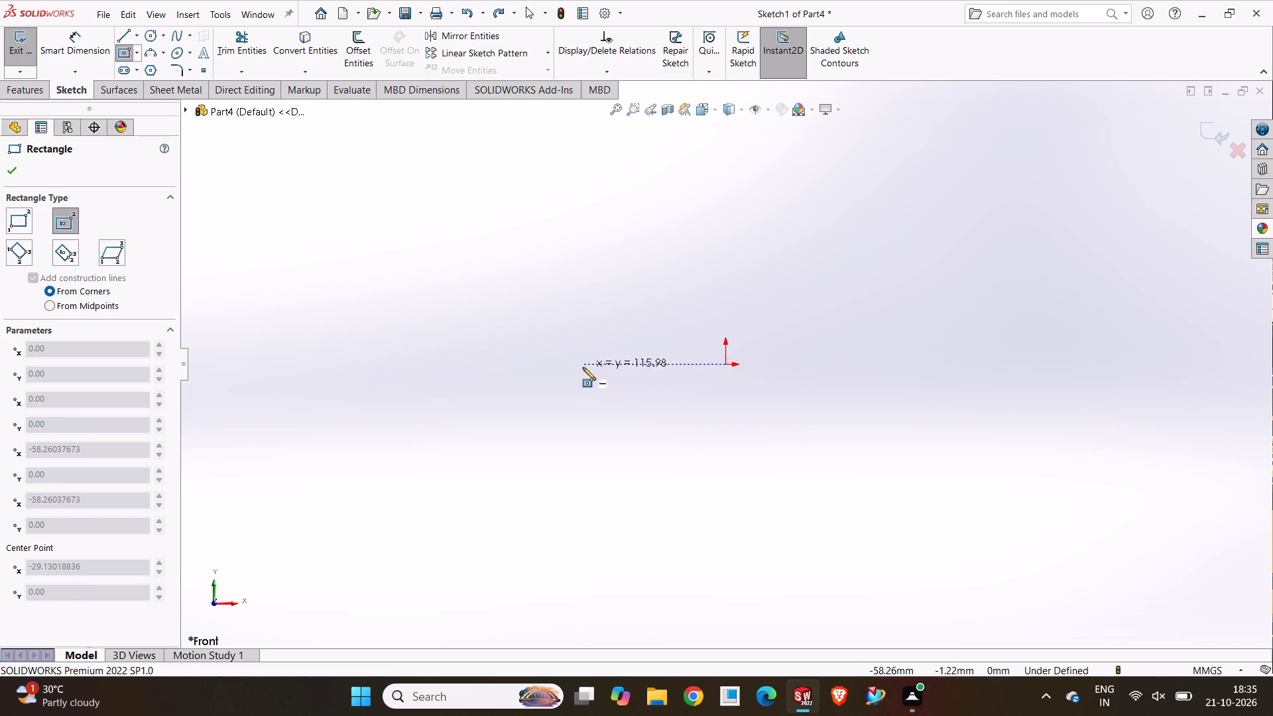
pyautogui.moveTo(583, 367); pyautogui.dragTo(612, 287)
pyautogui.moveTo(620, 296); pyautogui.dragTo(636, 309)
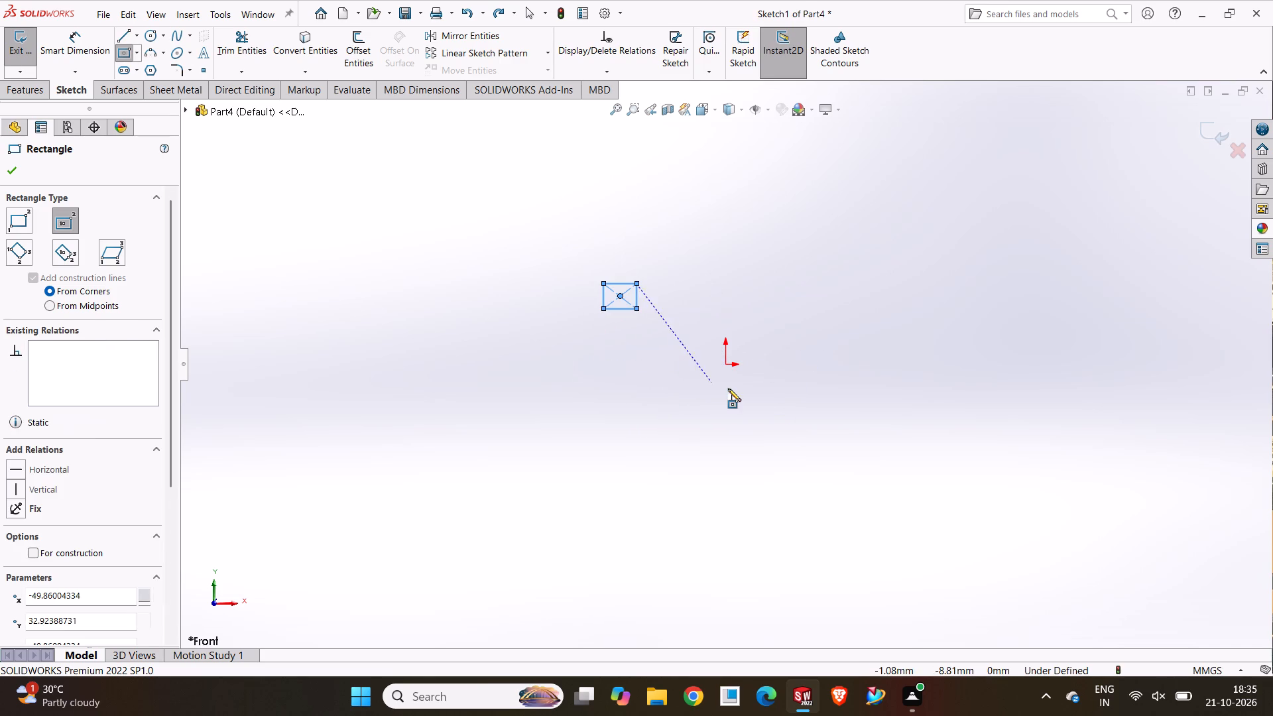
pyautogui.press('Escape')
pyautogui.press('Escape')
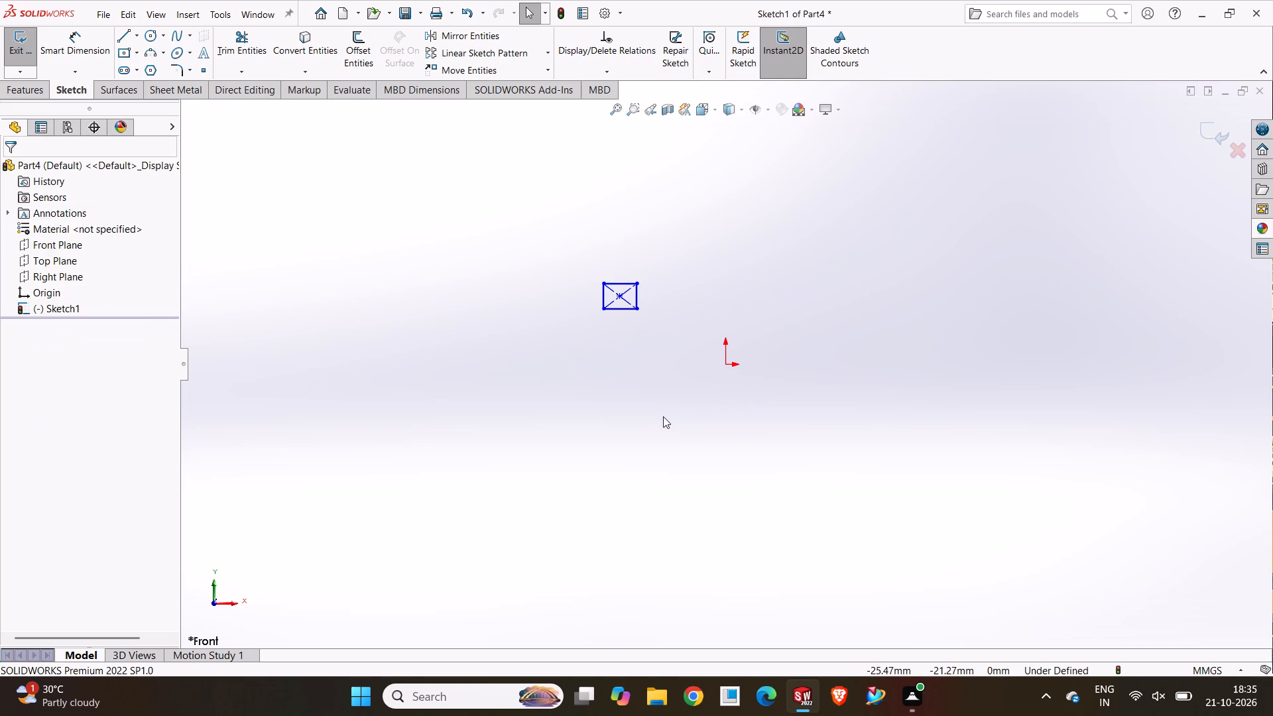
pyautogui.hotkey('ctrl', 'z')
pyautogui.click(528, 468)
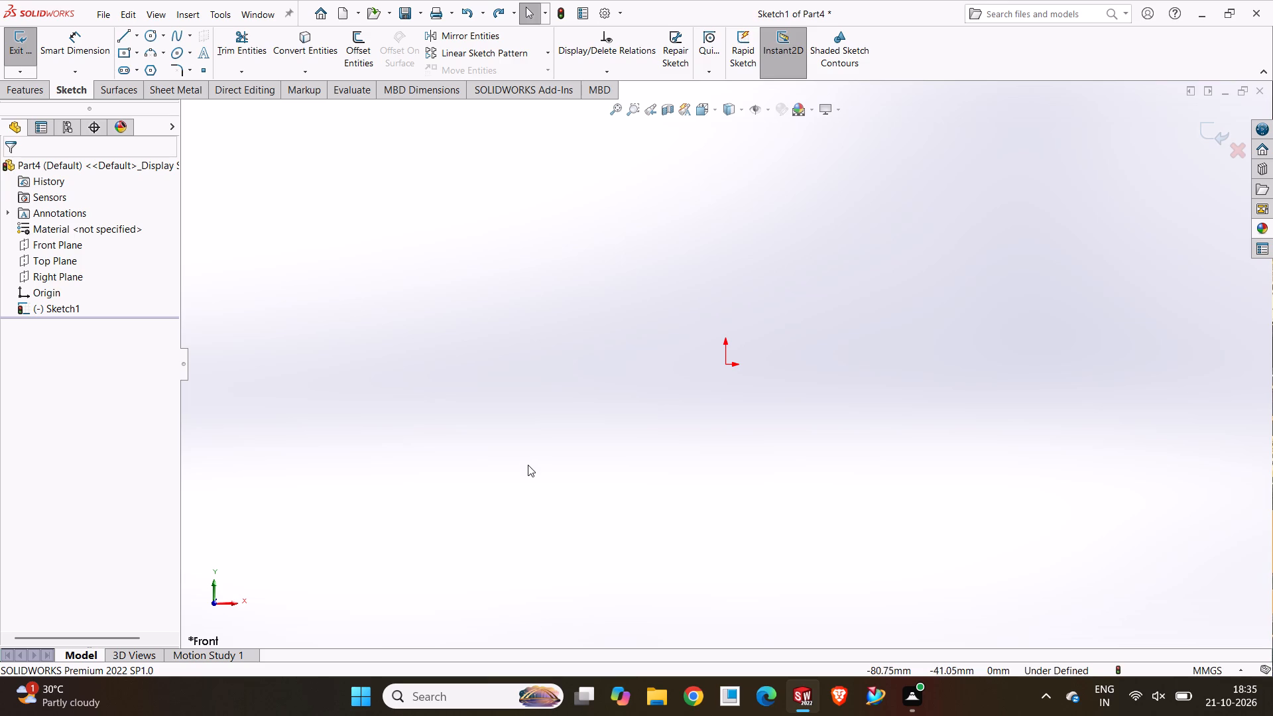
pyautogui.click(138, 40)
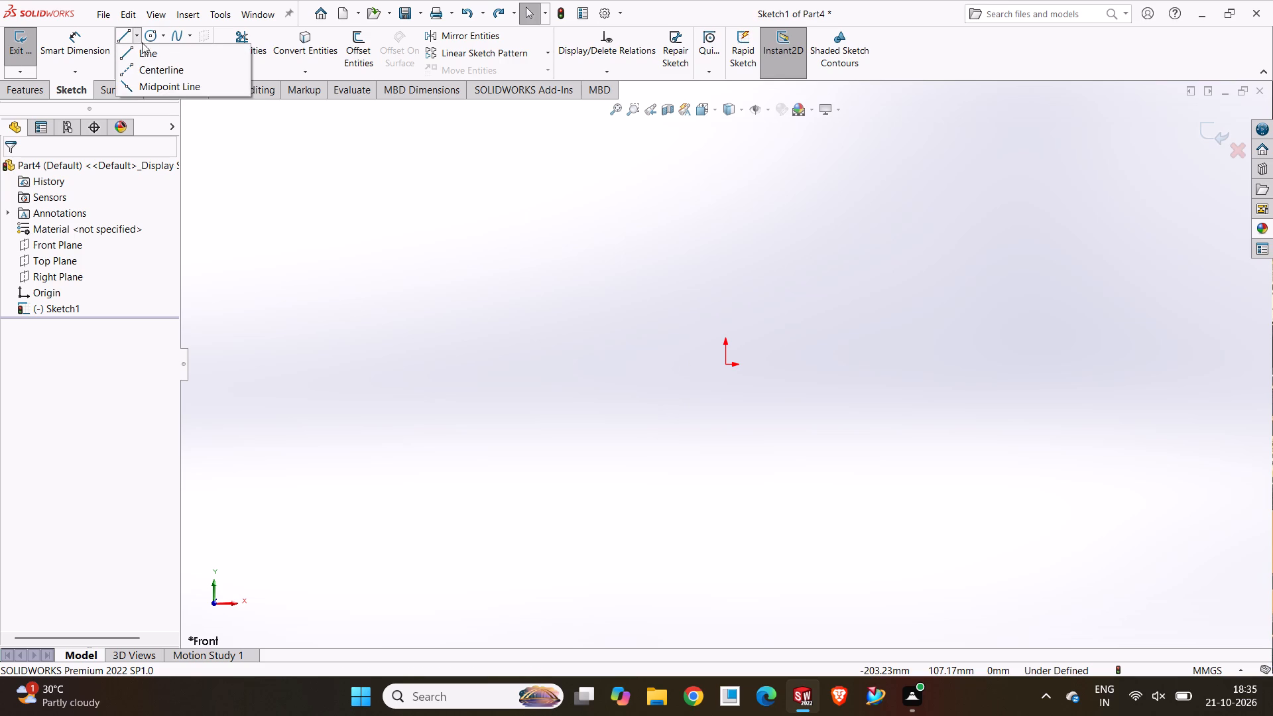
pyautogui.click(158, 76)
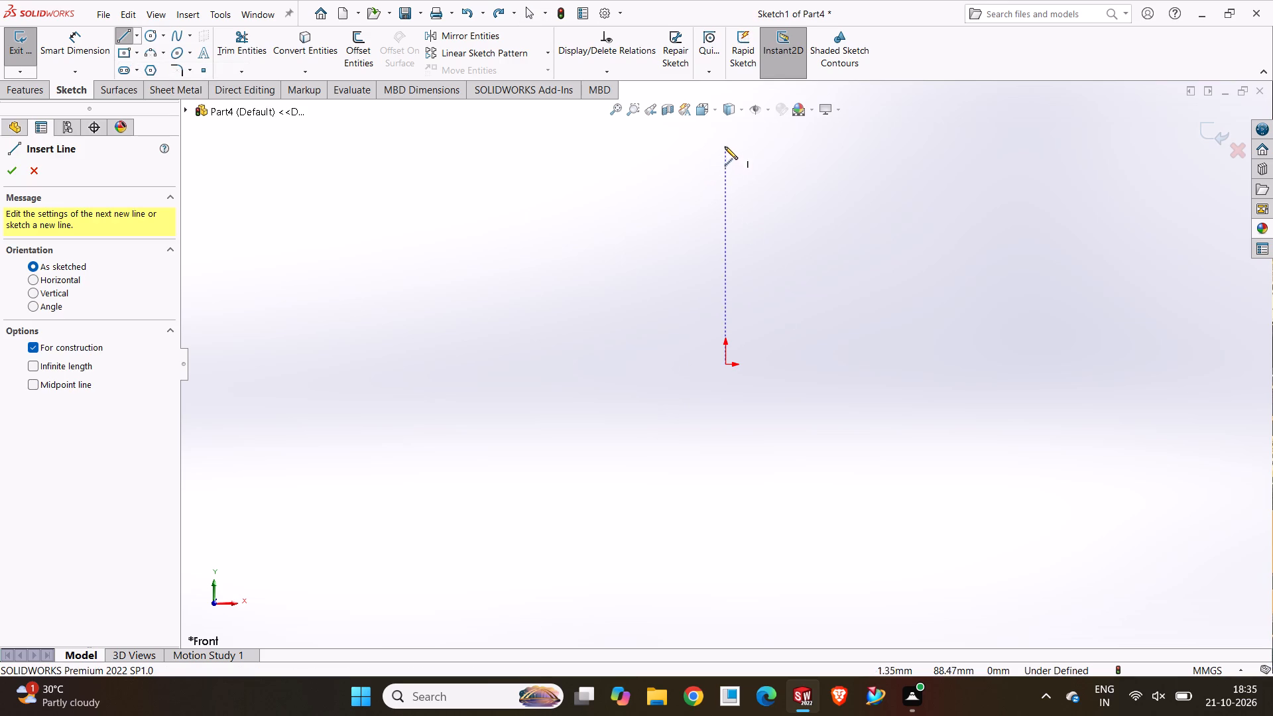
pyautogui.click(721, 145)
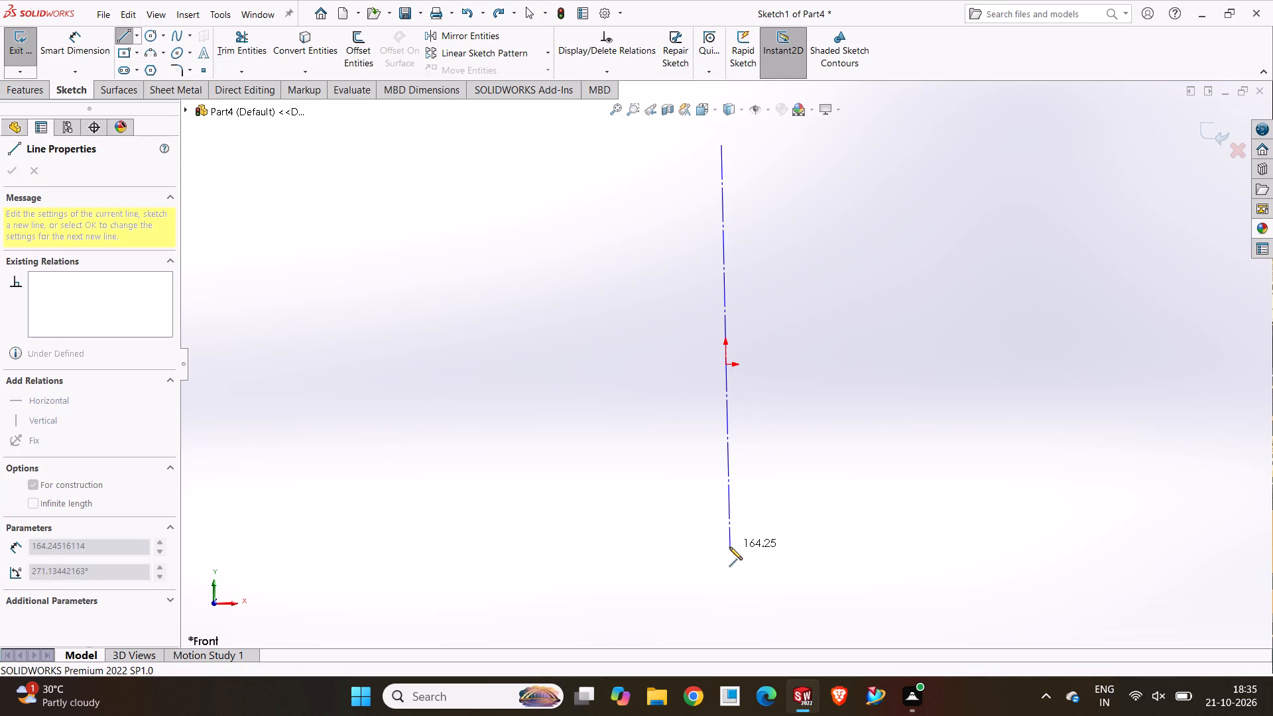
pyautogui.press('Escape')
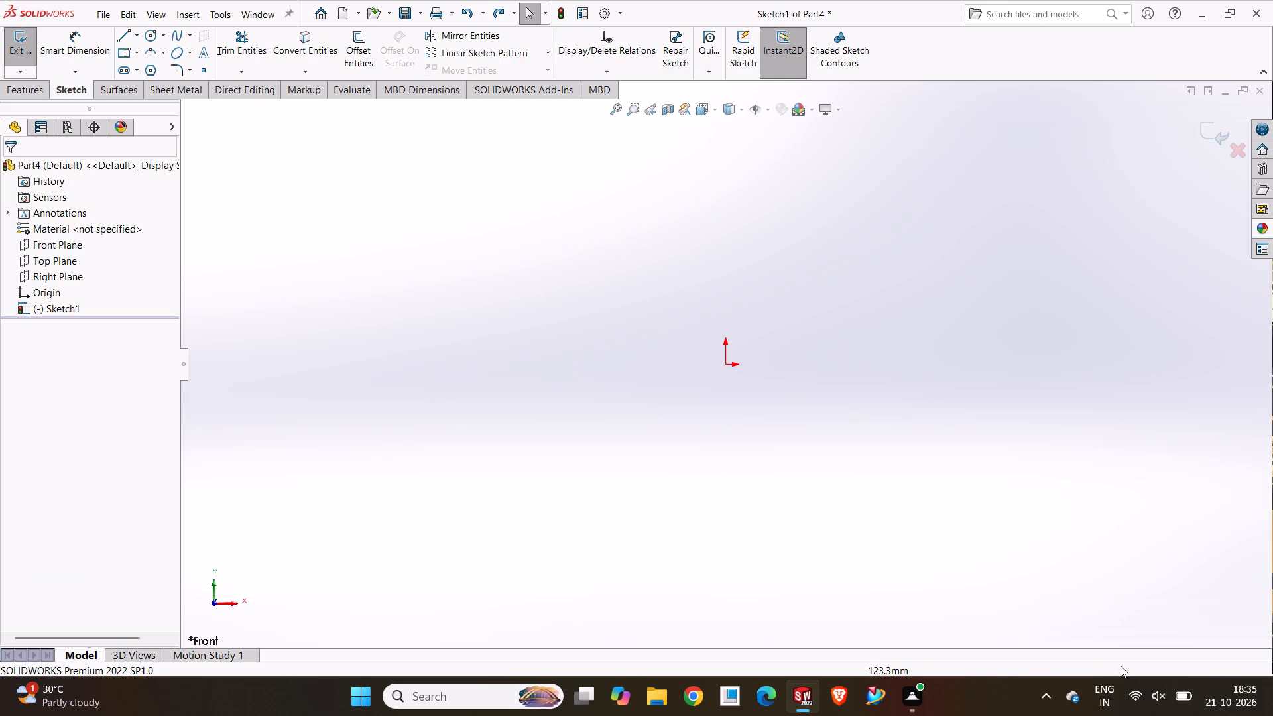
# Lower the display brightness in the Windows quick settings and return to the sketch.
pyautogui.click(1136, 695)
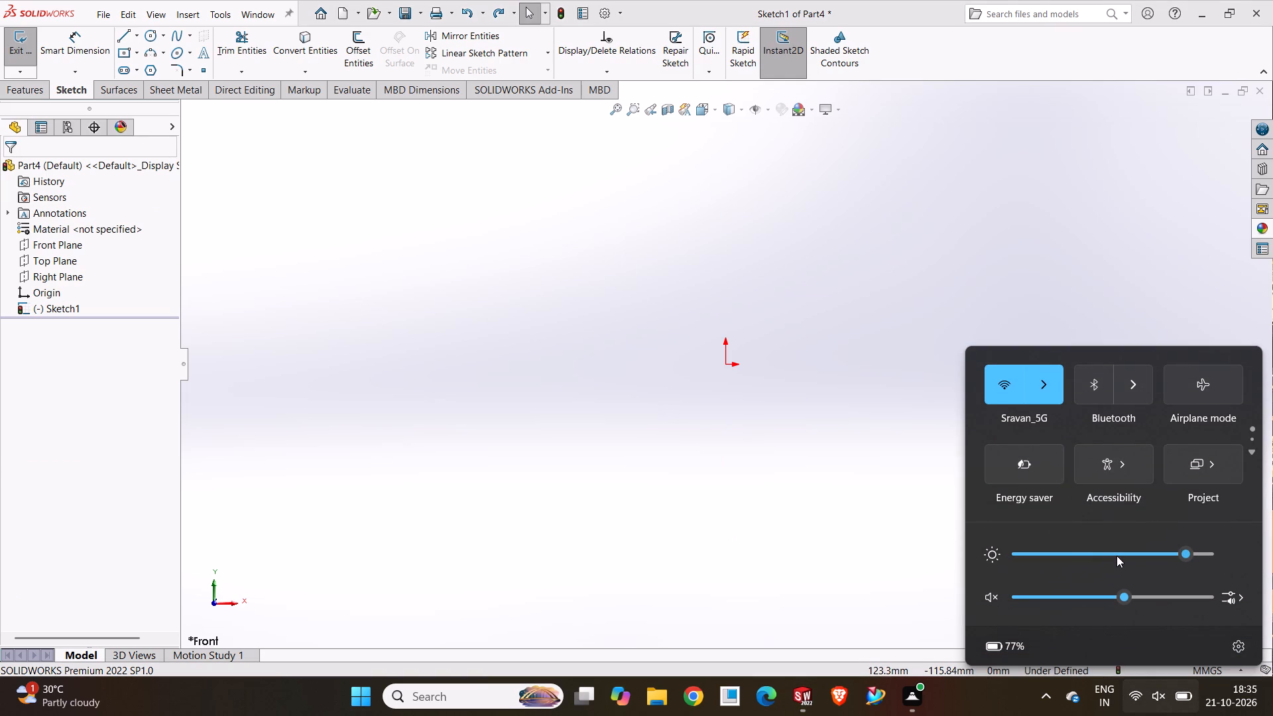
pyautogui.click(1117, 556)
pyautogui.click(960, 253)
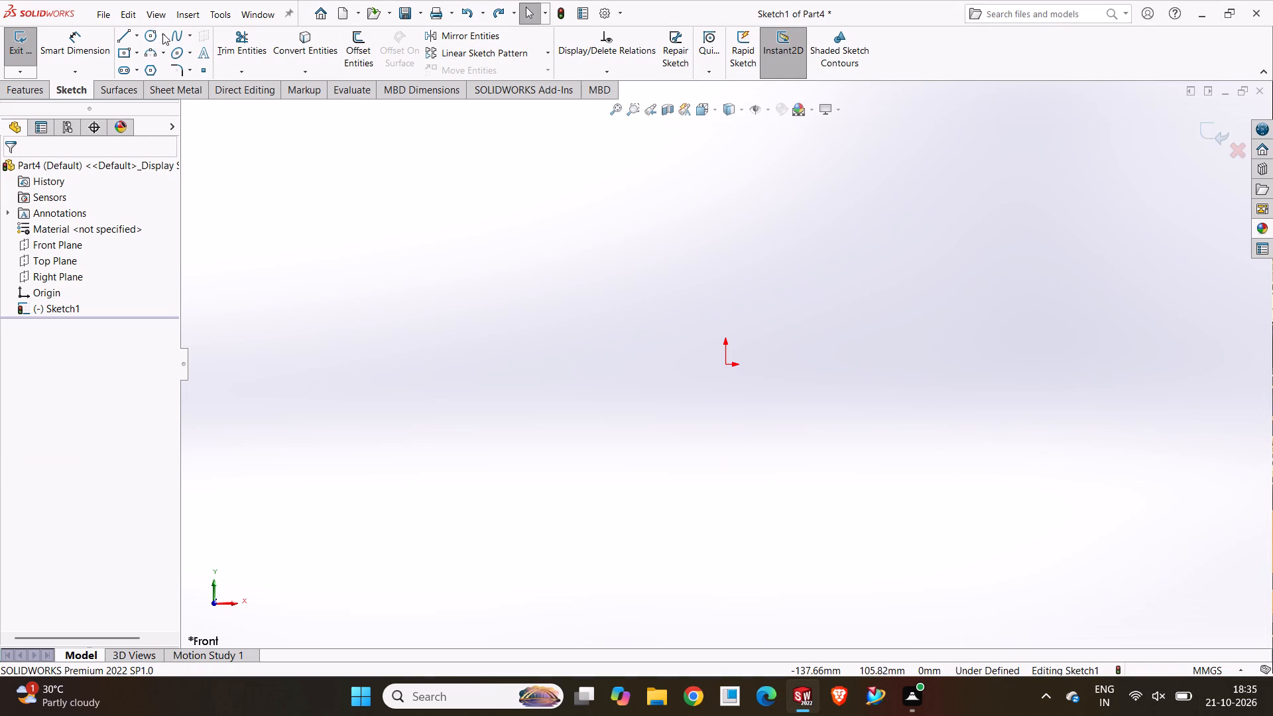
# Sketch a vertical centerline about 201 mm long passing through the origin.
pyautogui.click(137, 37)
pyautogui.click(149, 76)
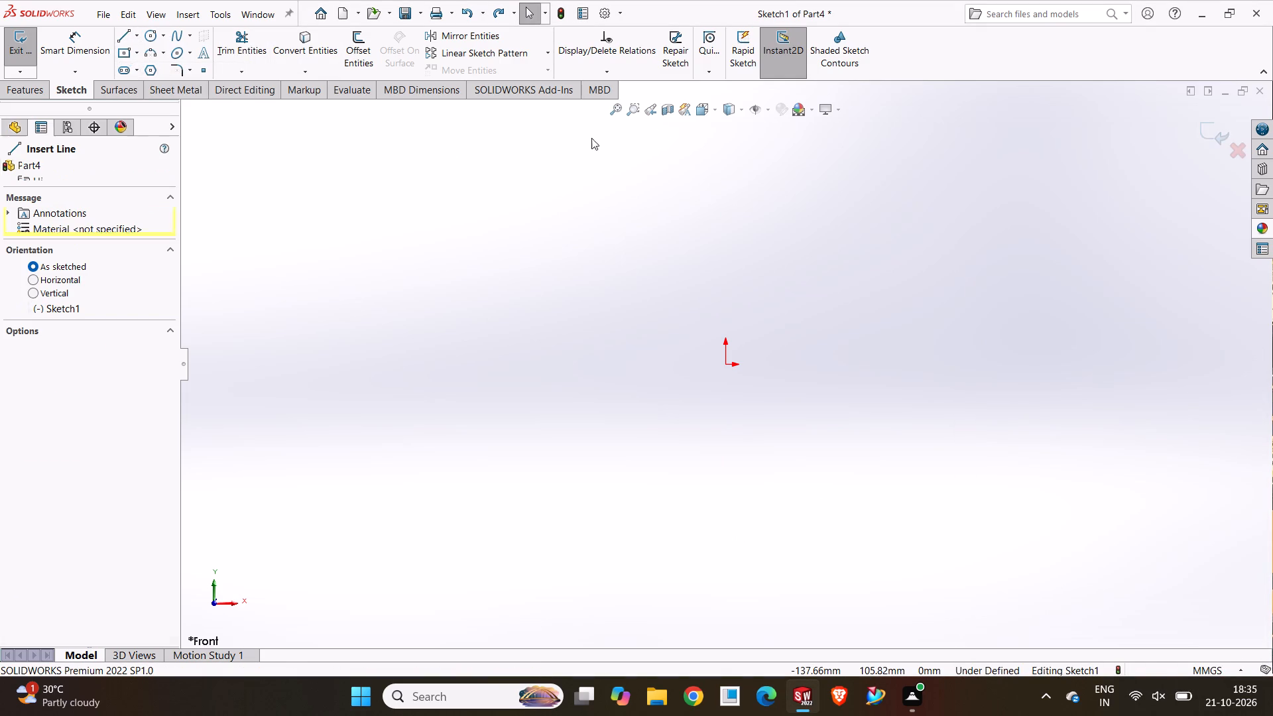
pyautogui.click(727, 141)
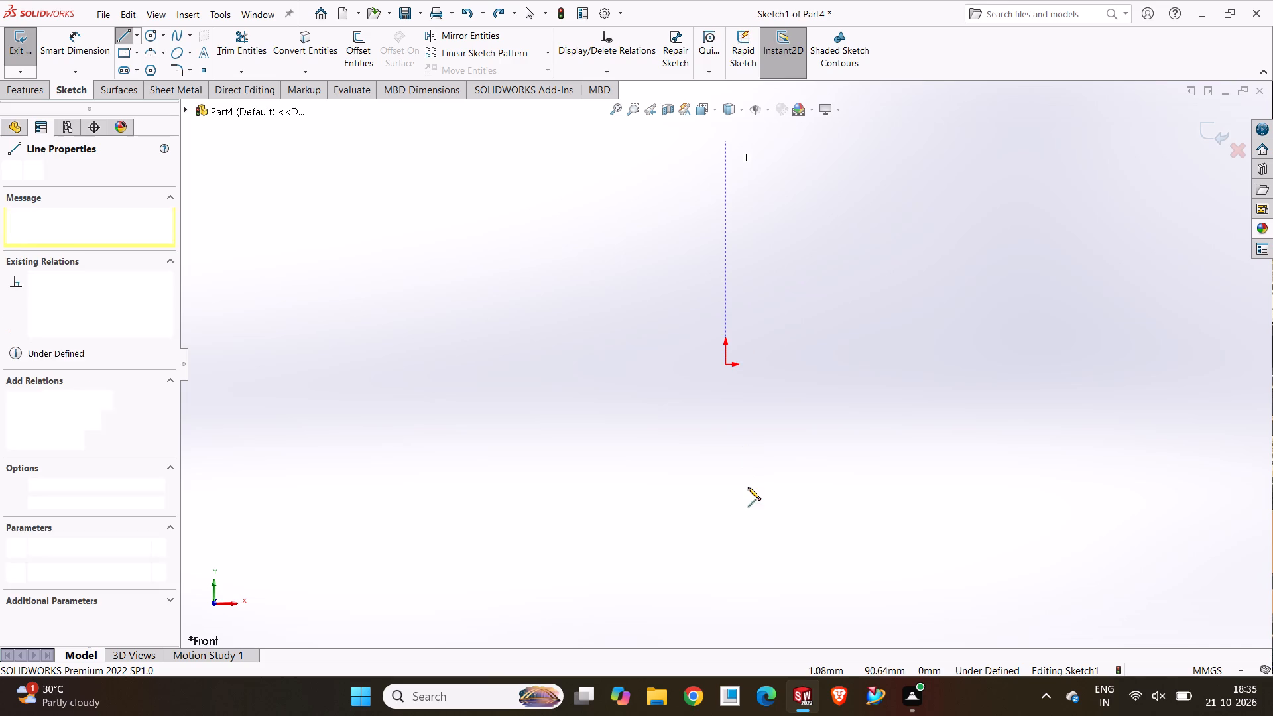
pyautogui.click(729, 633)
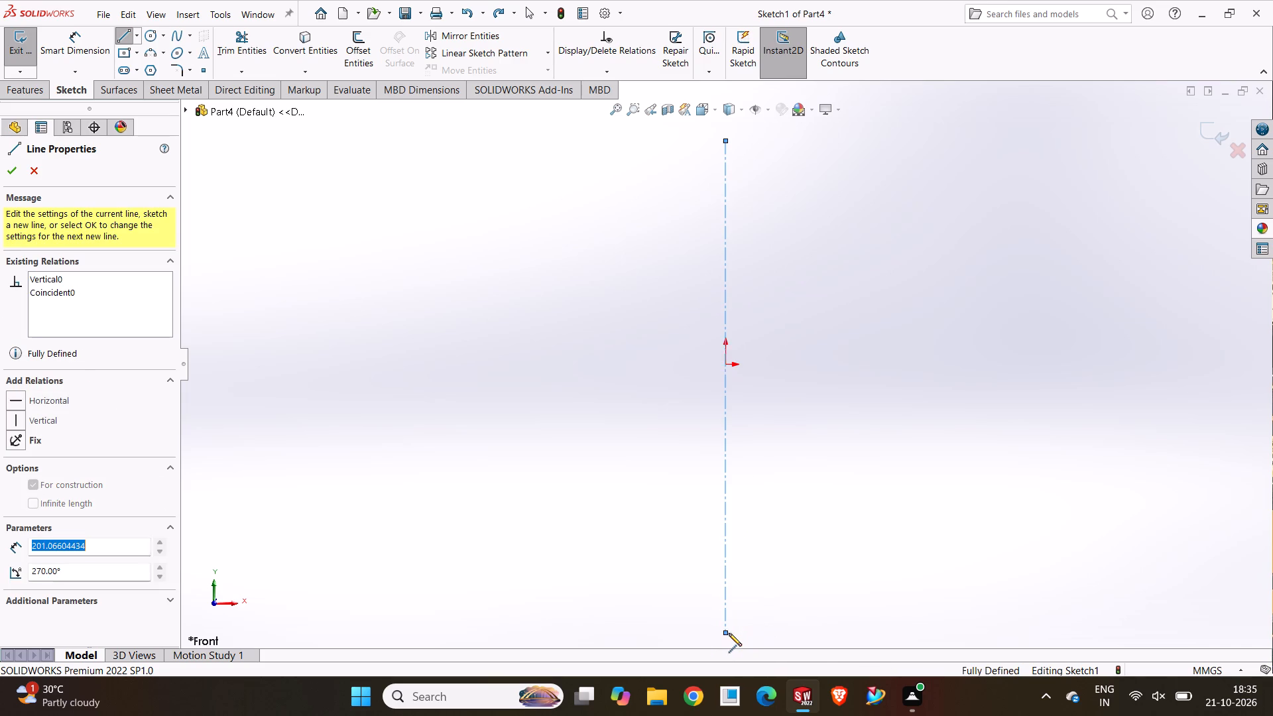
pyautogui.press('Escape')
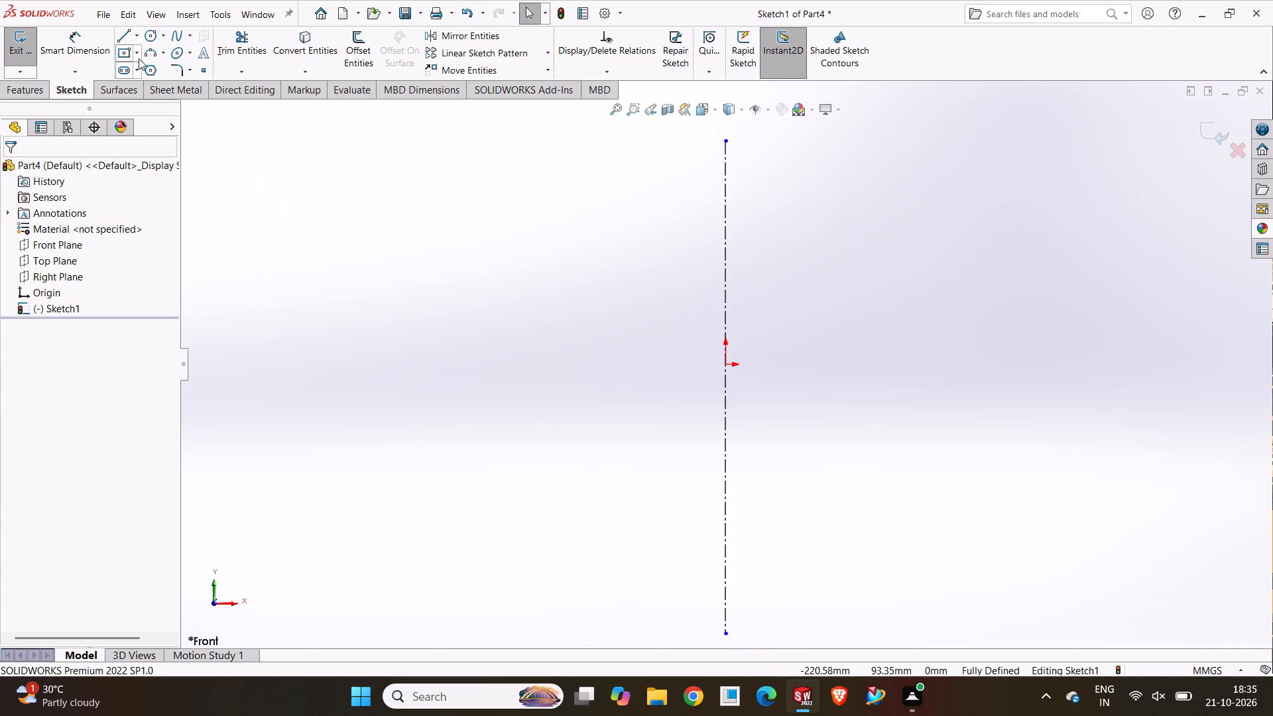
# Sketch a horizontal centerline about 361 mm long passing through the origin.
pyautogui.click(133, 32)
pyautogui.click(146, 63)
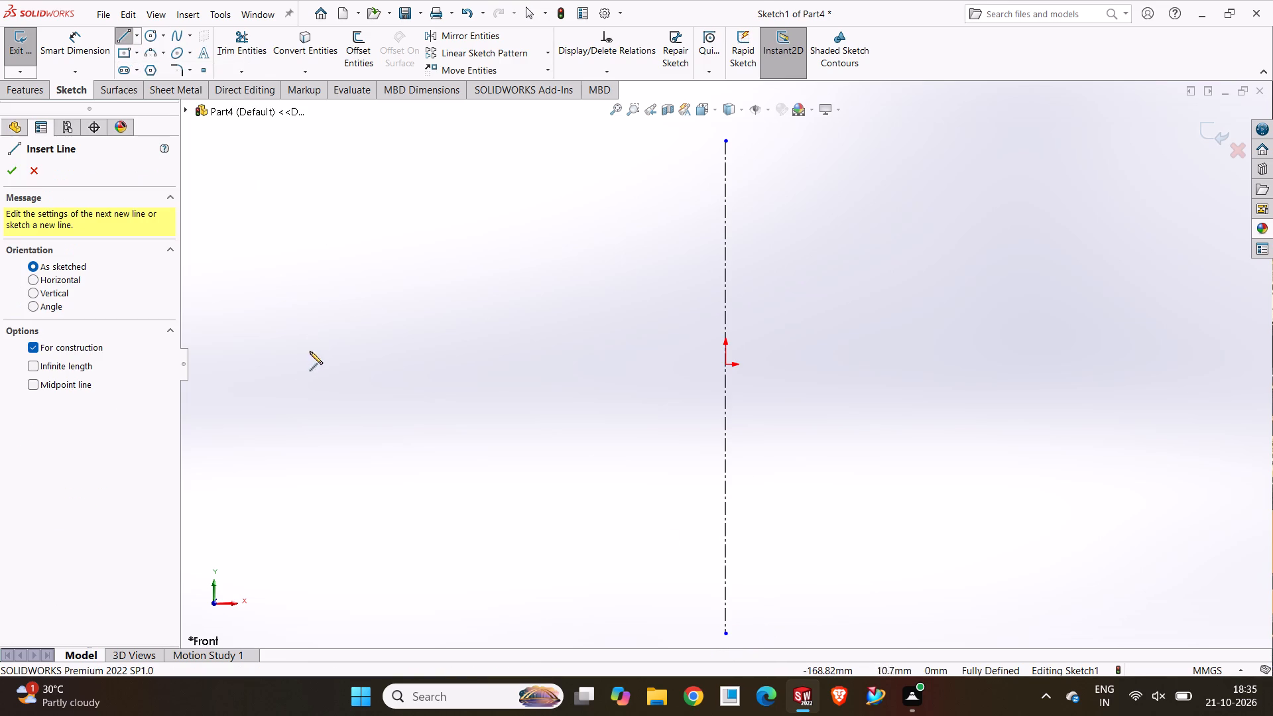
pyautogui.click(278, 361)
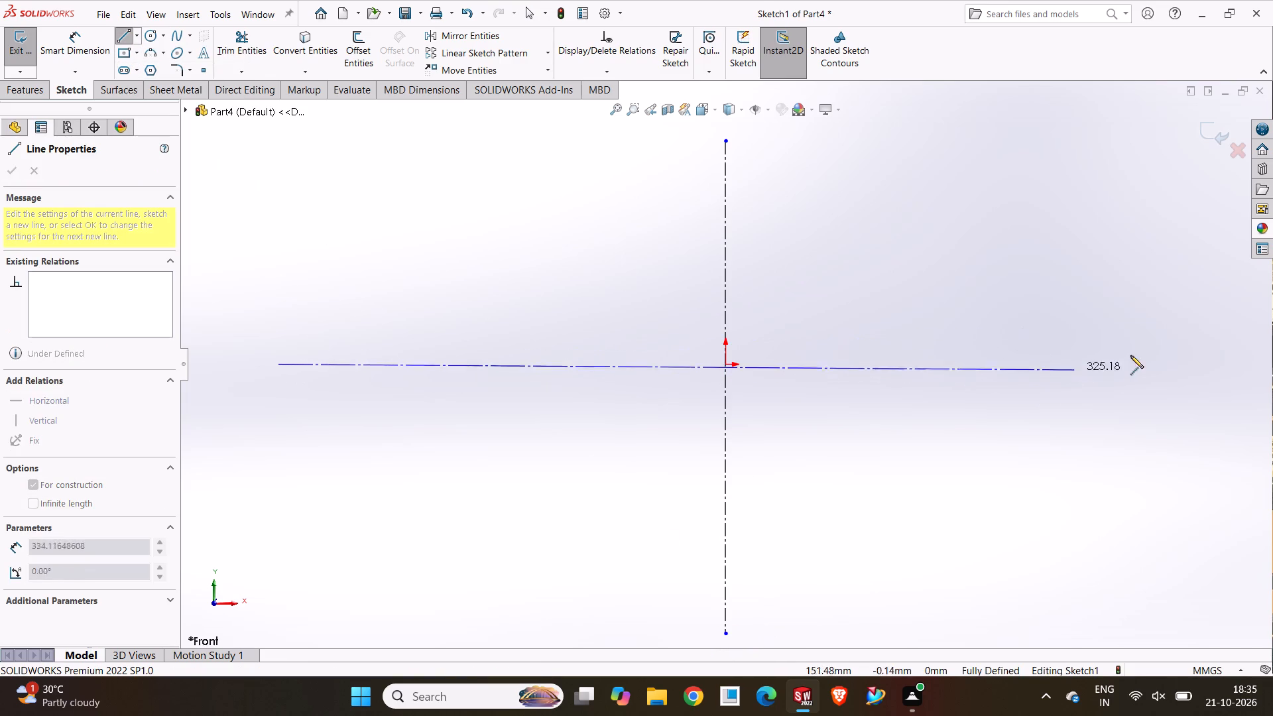
pyautogui.click(1161, 367)
pyautogui.press('Escape')
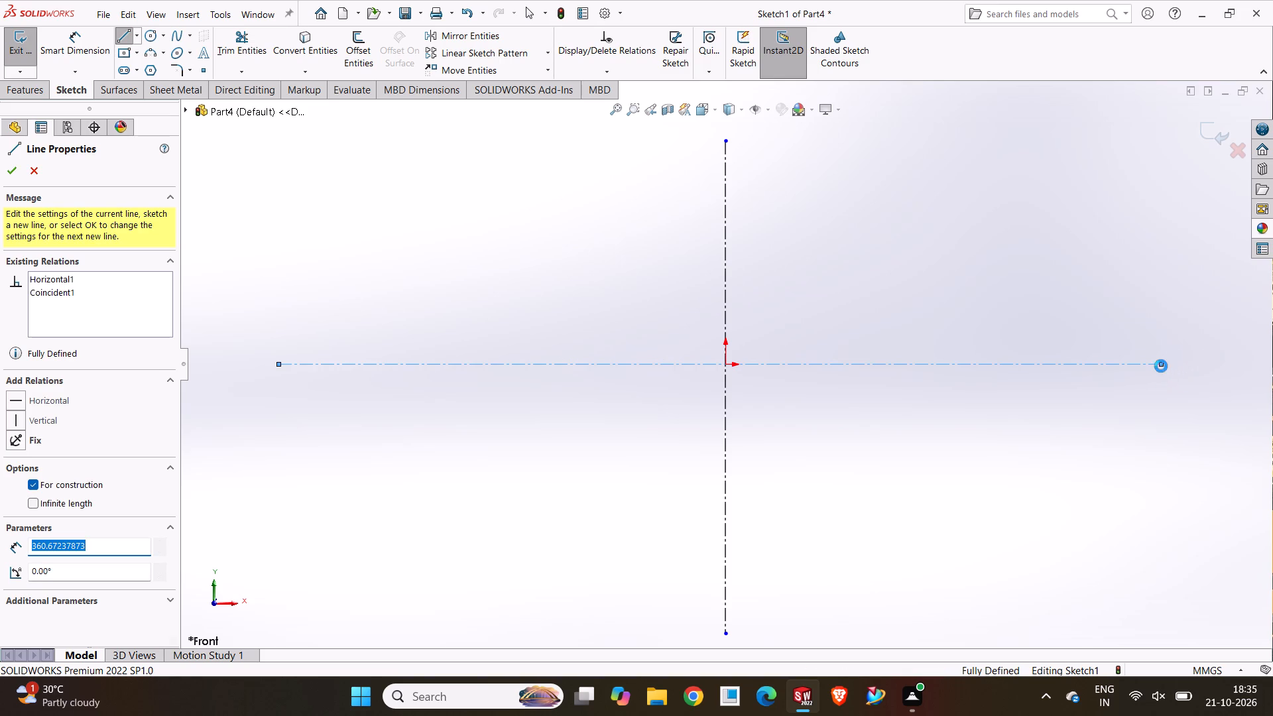
pyautogui.click(757, 484)
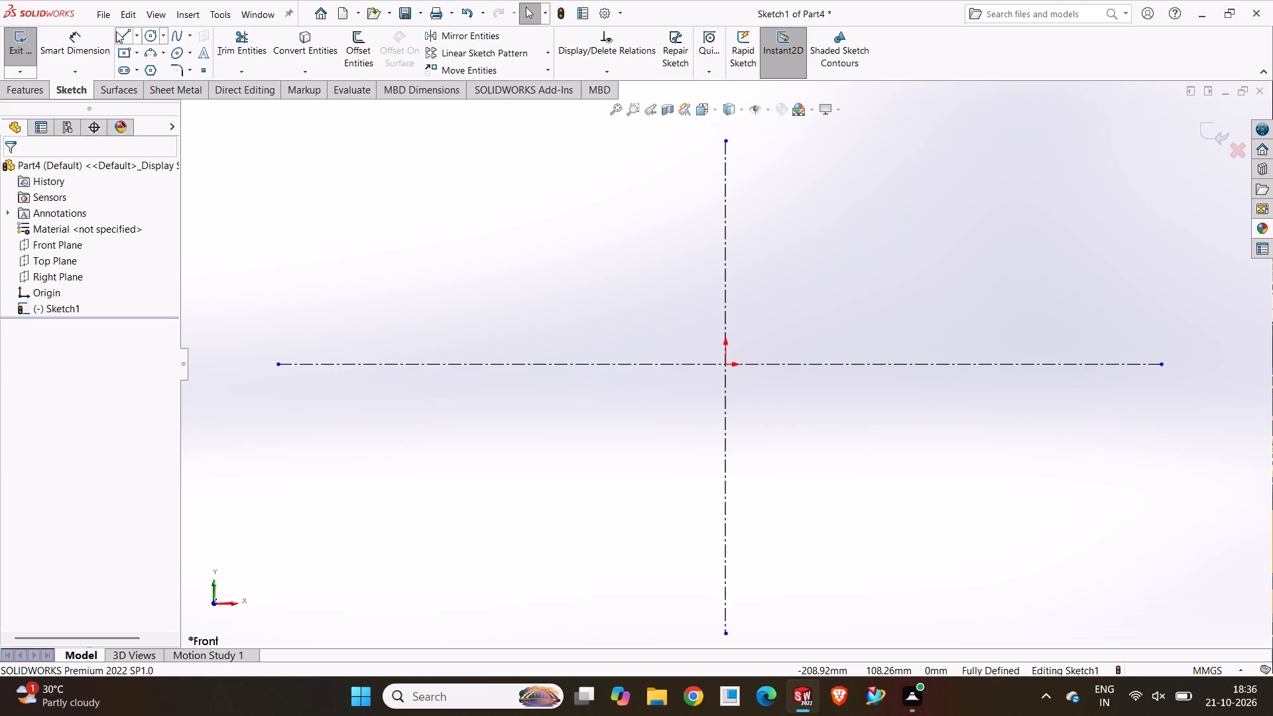
# Sketch a slanted line from the upper part of the vertical centerline down to about X -46.9, Y -1.8 mm, near the horizontal centerline.
pyautogui.click(132, 35)
pyautogui.moveTo(724, 235); pyautogui.dragTo(718, 237)
pyautogui.click(611, 369)
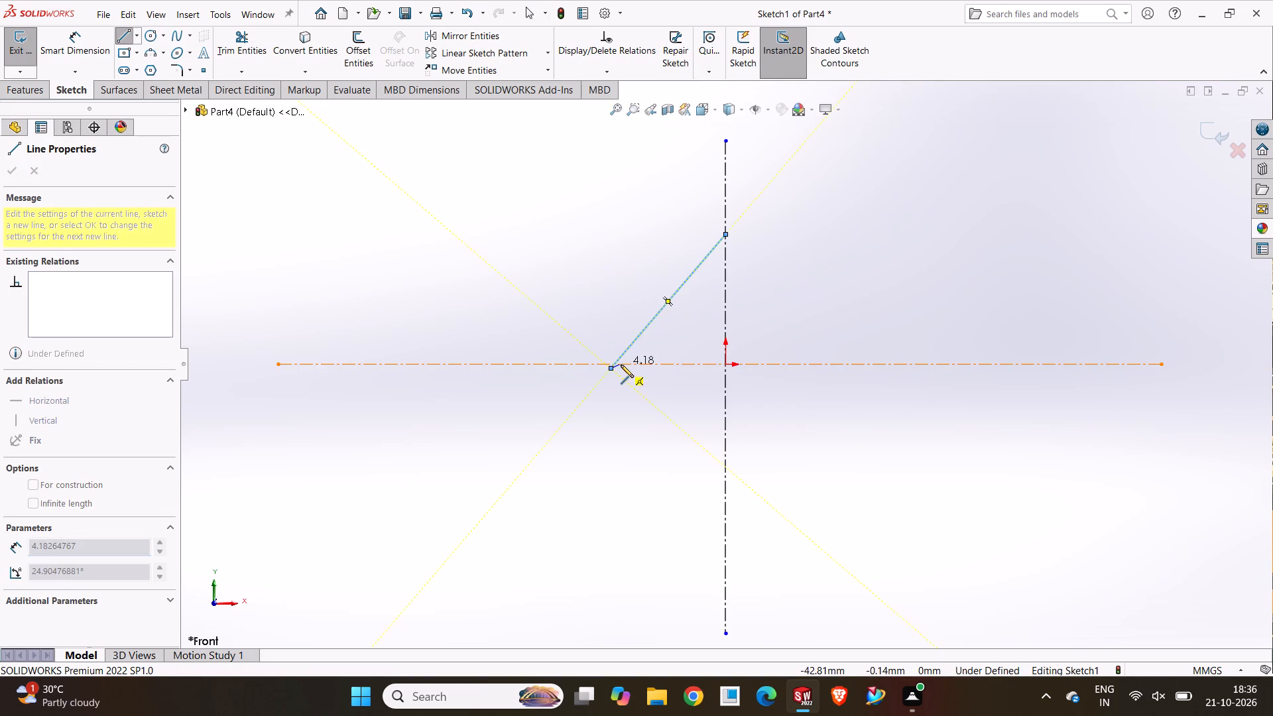
pyautogui.press('Escape')
pyautogui.press('`')
pyautogui.click(640, 428)
# Make the slanted line's lower endpoint coincident with the horizontal centerline.
pyautogui.scroll(-6, 621, 388)
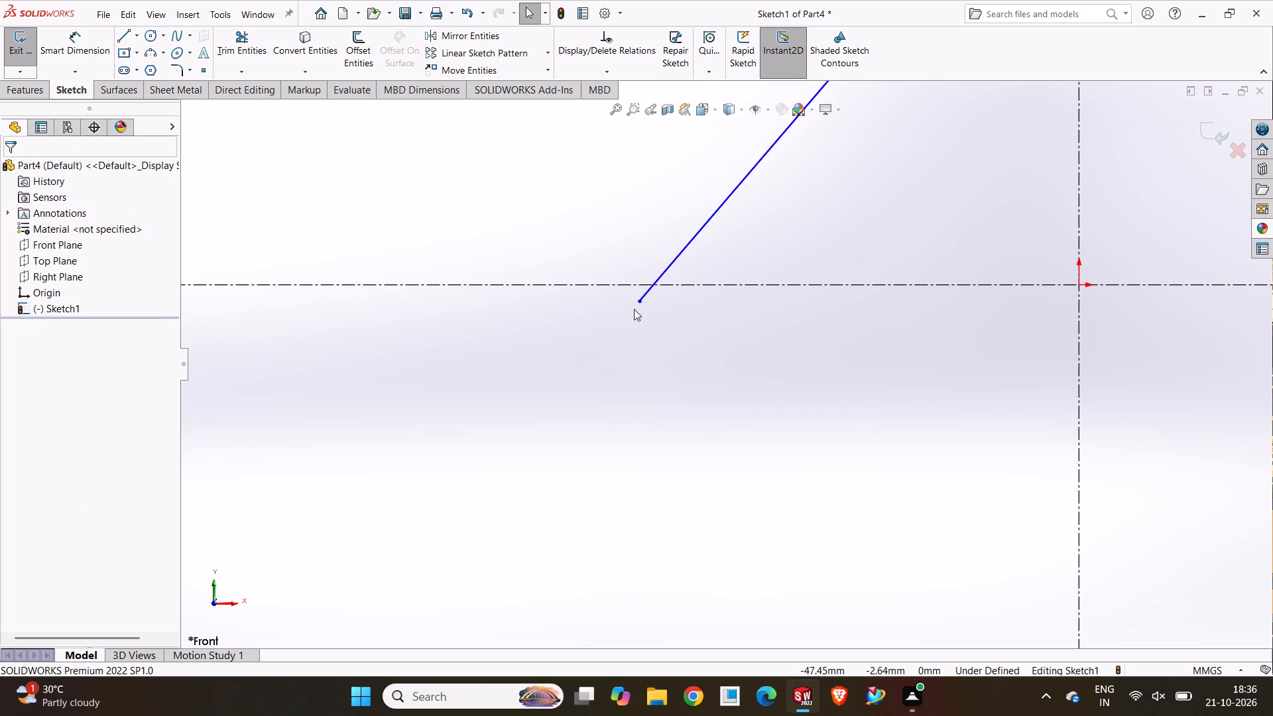
pyautogui.click(638, 304)
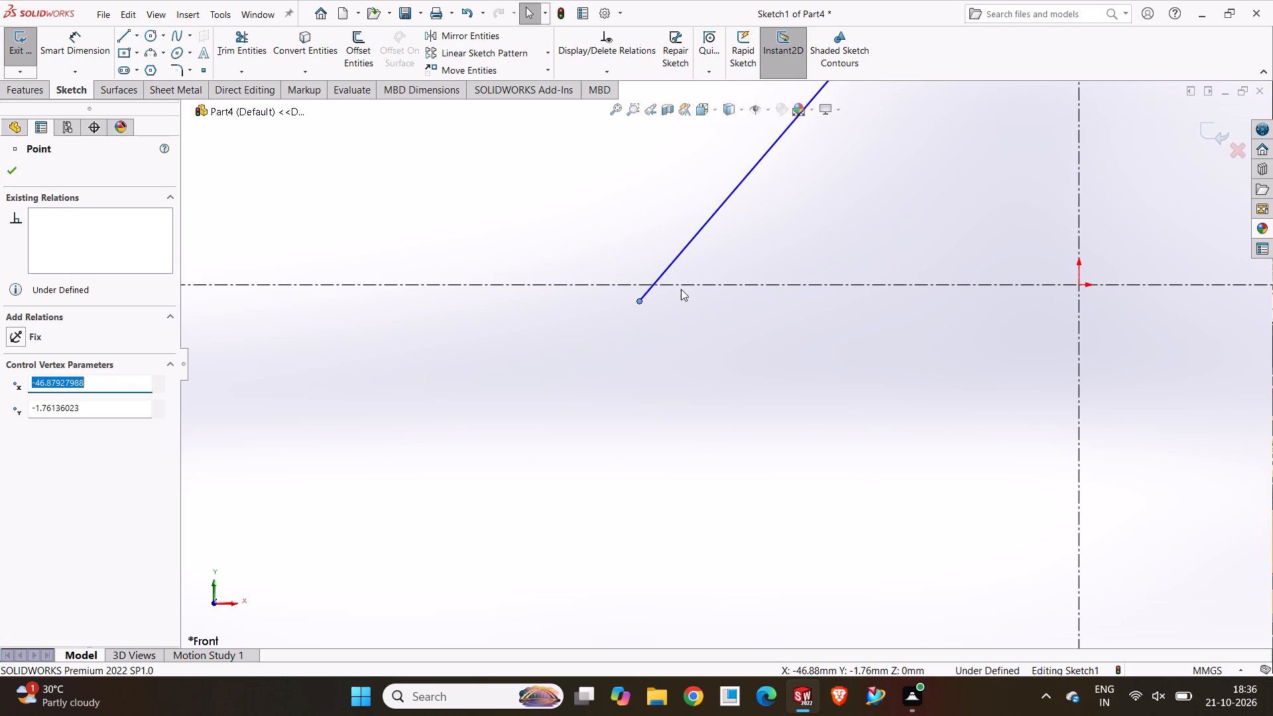
pyautogui.keyDown('ctrl'); pyautogui.click(681, 288); pyautogui.keyUp('ctrl')
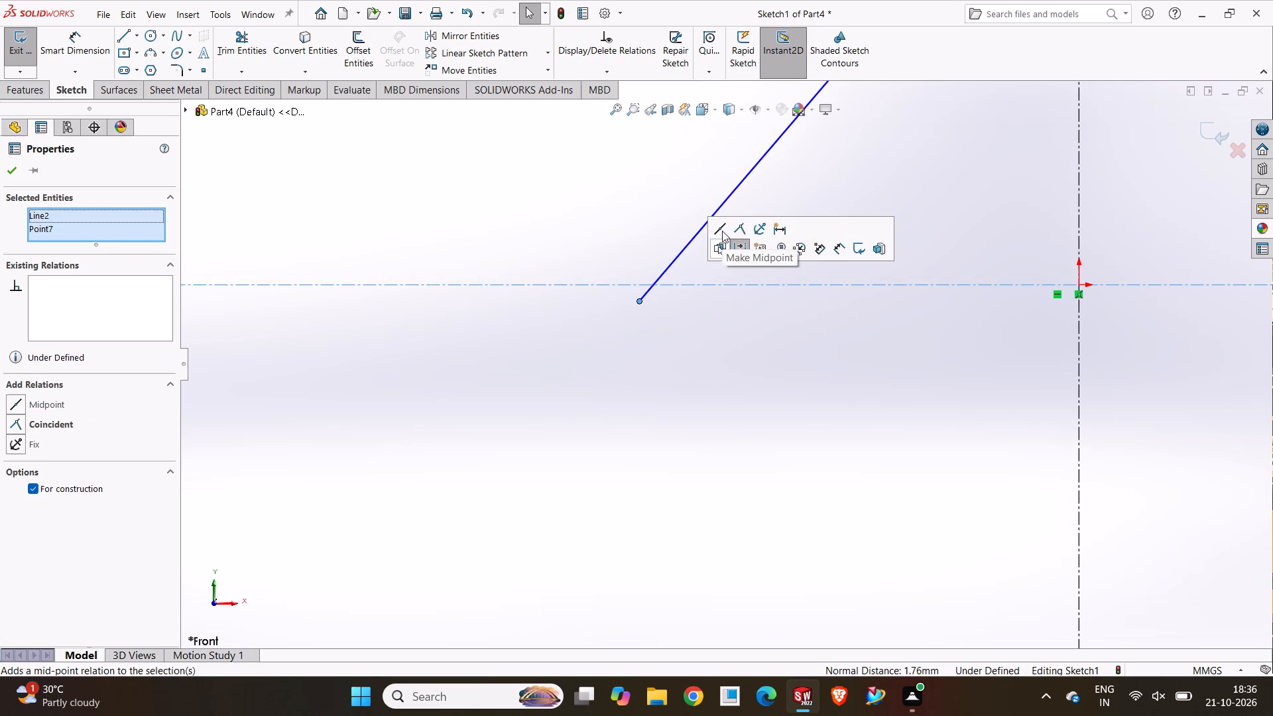
pyautogui.click(745, 228)
pyautogui.click(674, 363)
pyautogui.scroll(5, 879, 182)
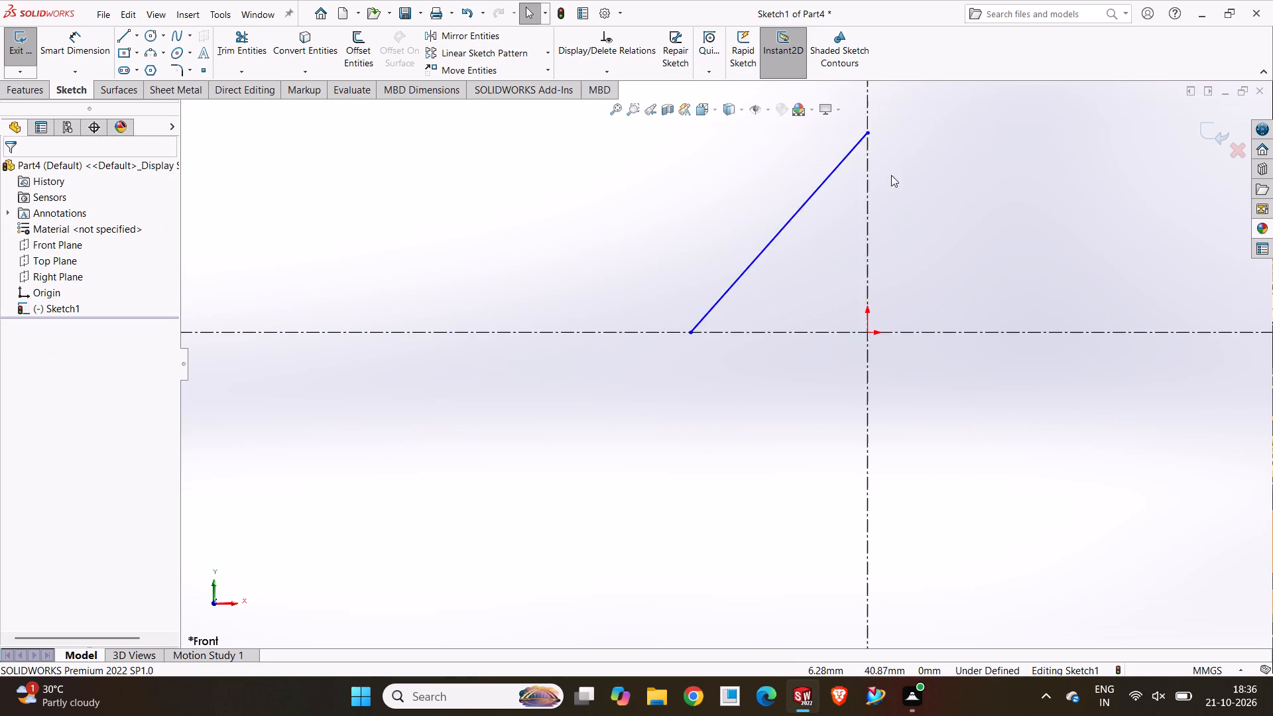
# Dimension the slanted line's length as 20 mm.
pyautogui.scroll(-5, 891, 169)
pyautogui.scroll(5, 676, 230)
pyautogui.click(96, 52)
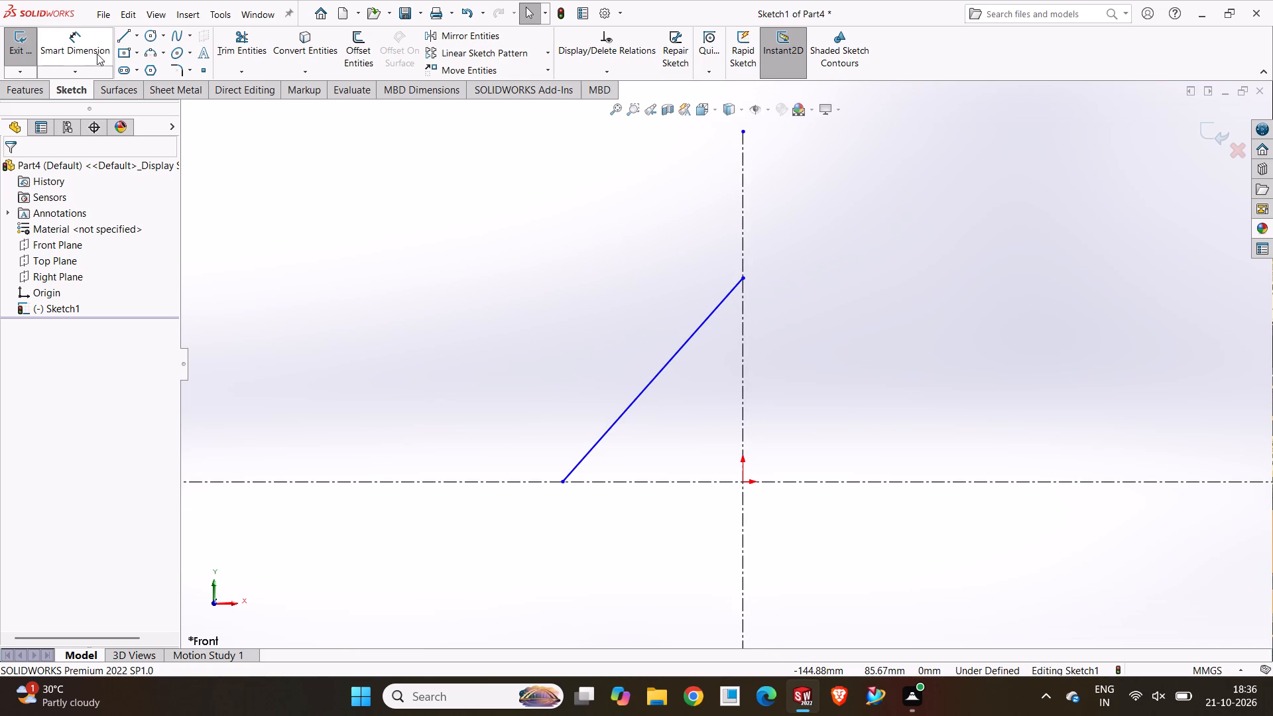
pyautogui.click(665, 370)
pyautogui.click(623, 324)
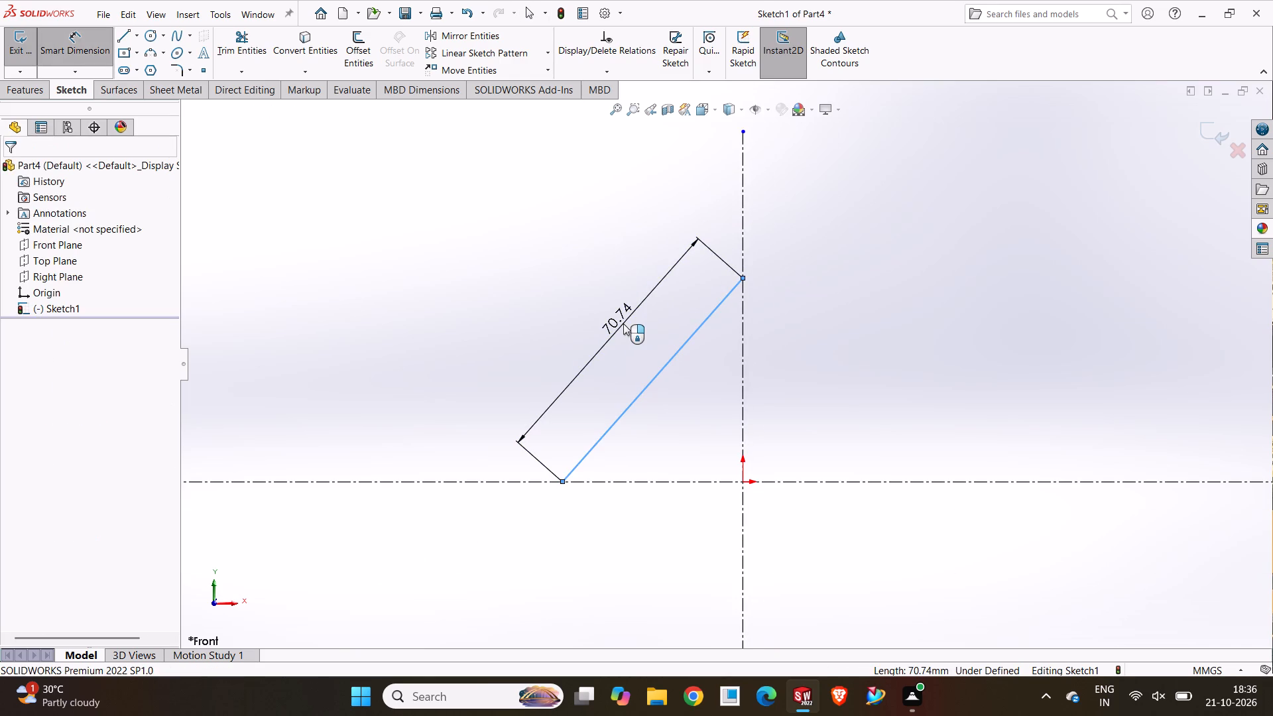
pyautogui.press('2')
pyautogui.press('0')
pyautogui.press('Return')
pyautogui.click(475, 317)
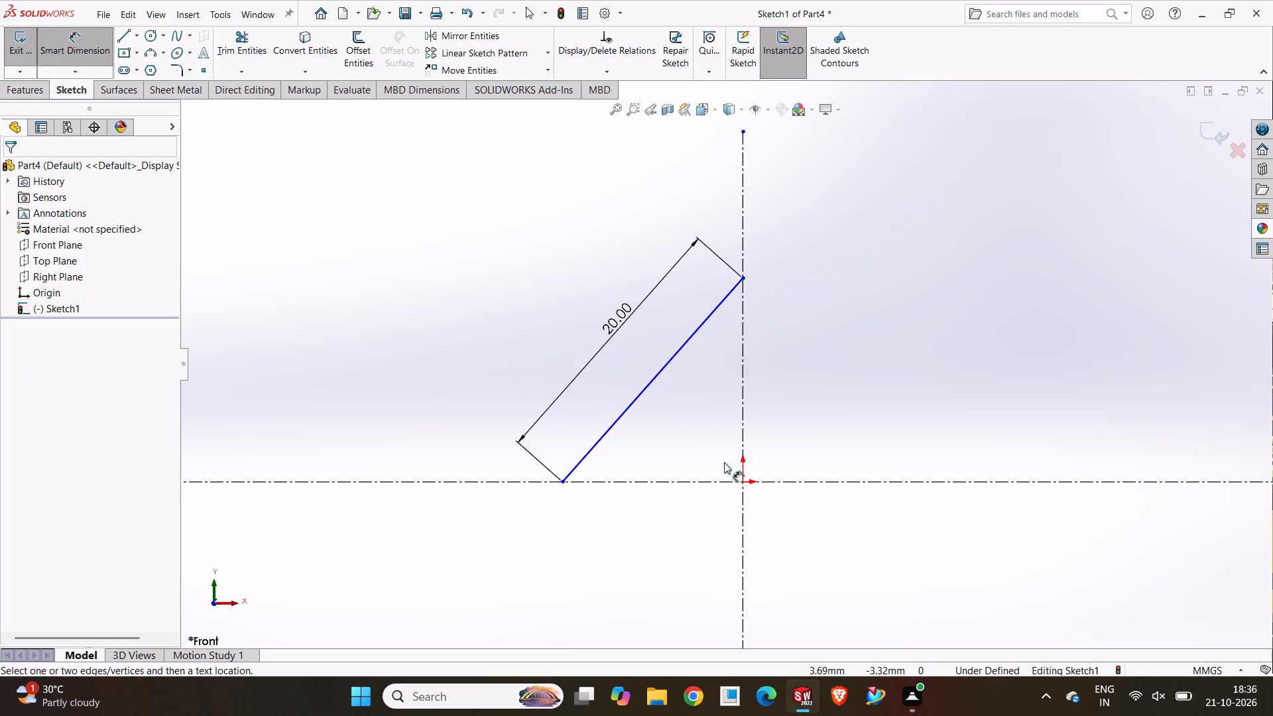
# Dimension the angle between the slanted line and the horizontal centerline as 45°.
pyautogui.click(650, 481)
pyautogui.click(617, 422)
pyautogui.click(633, 447)
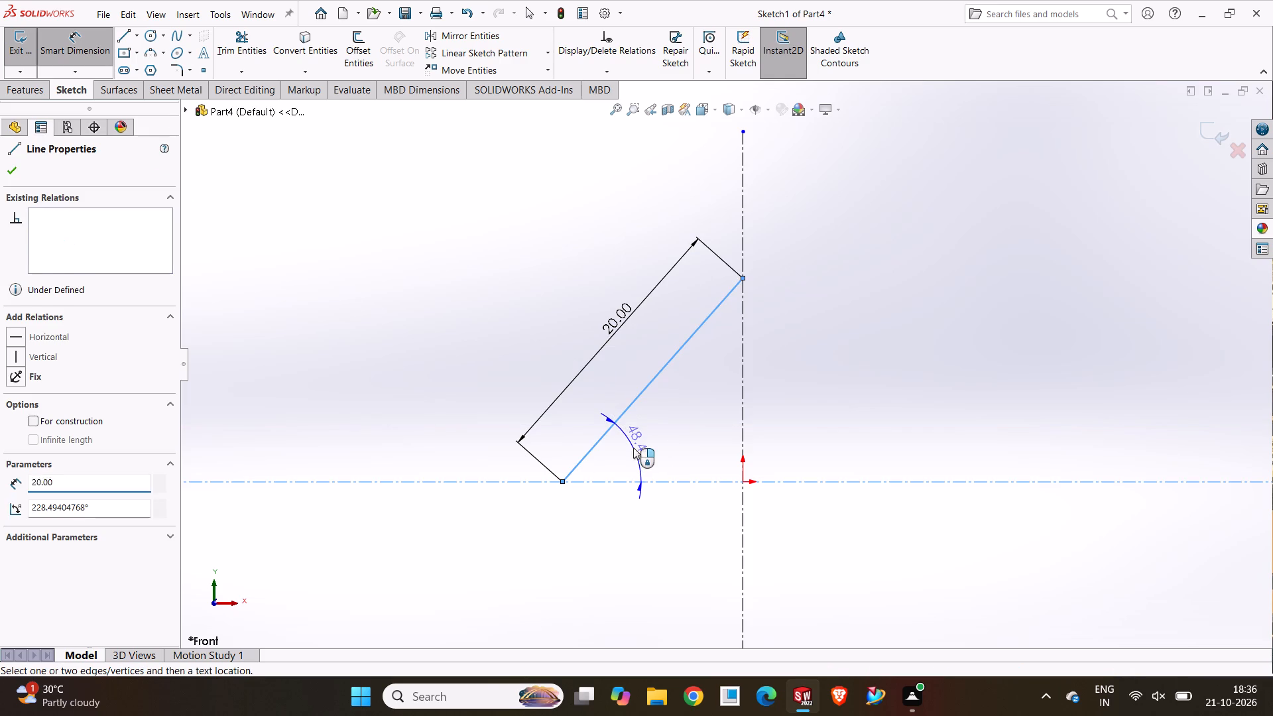
pyautogui.write('45')
pyautogui.press('Return')
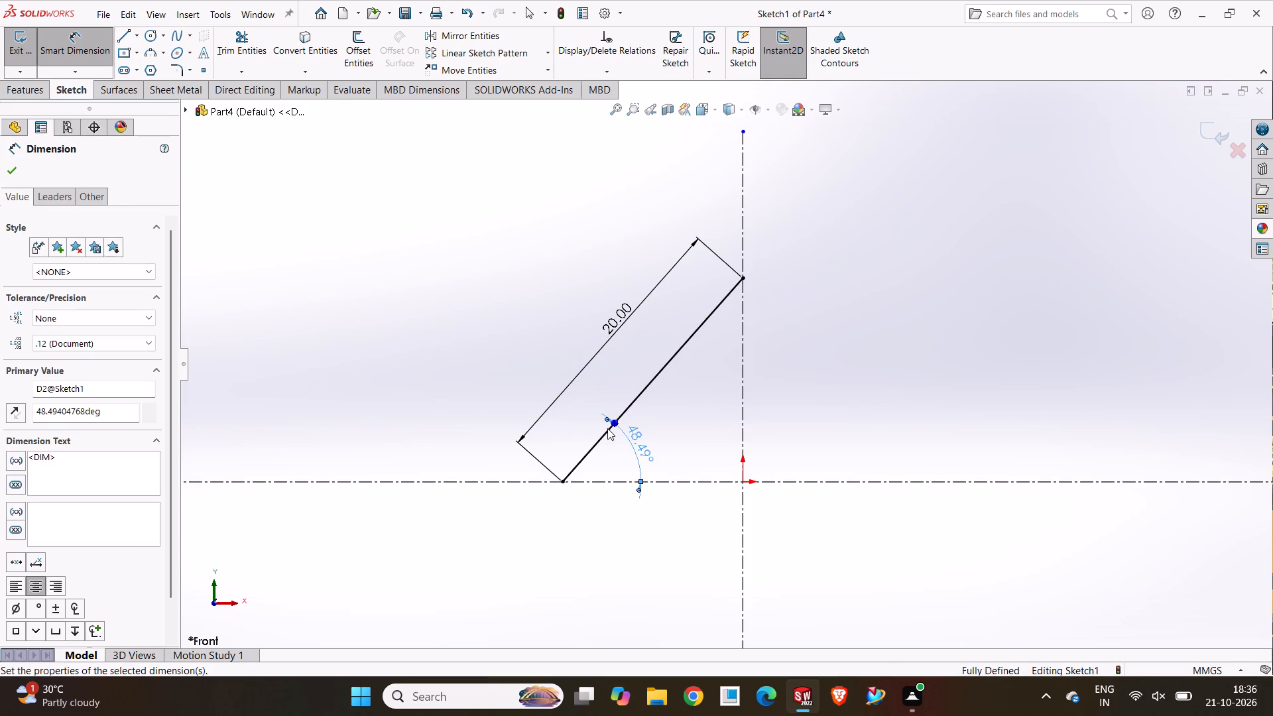
pyautogui.click(428, 267)
pyautogui.scroll(3, 699, 418)
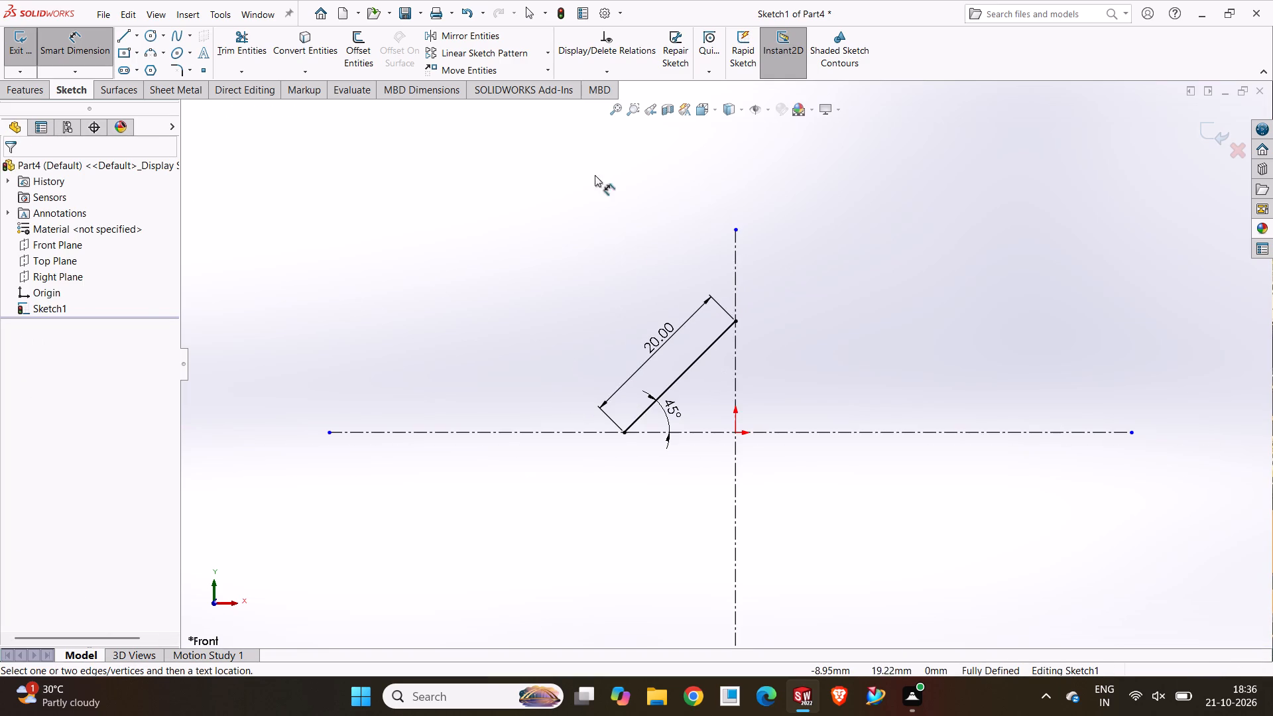
# Mirror the slanted line about the vertical centerline.
pyautogui.click(475, 34)
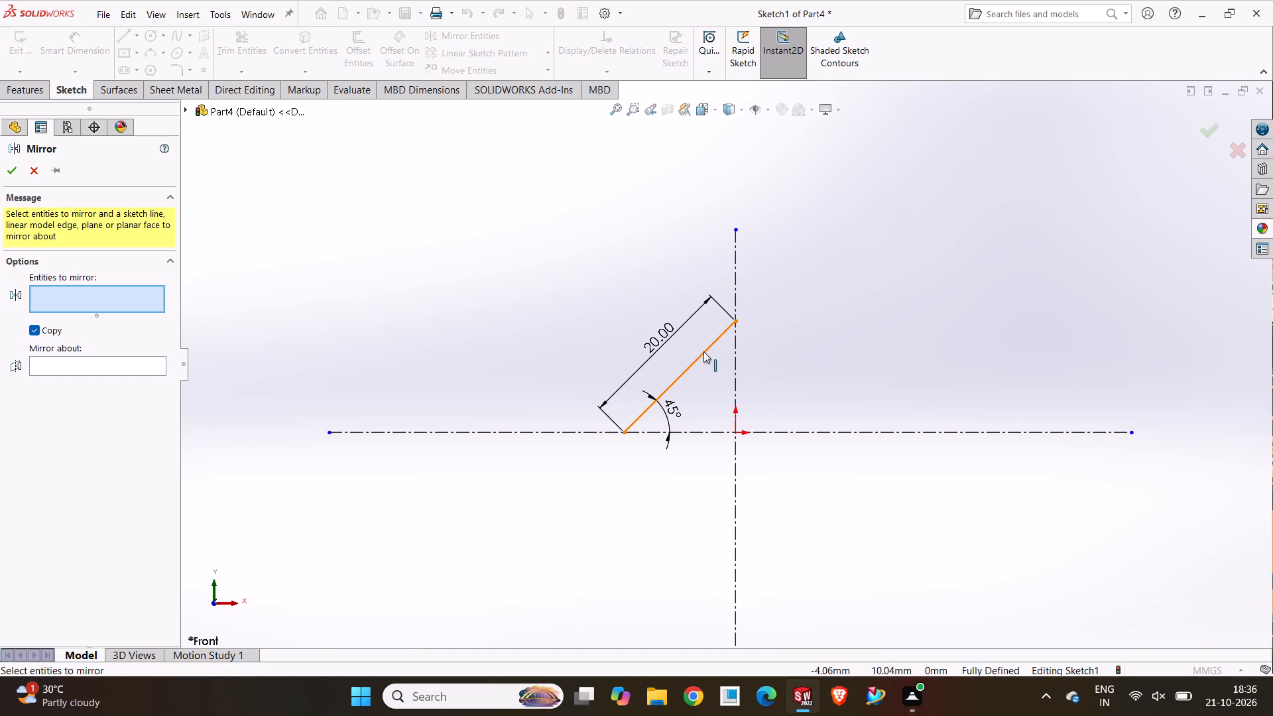
pyautogui.click(703, 351)
pyautogui.moveTo(42, 369); pyautogui.dragTo(65, 375)
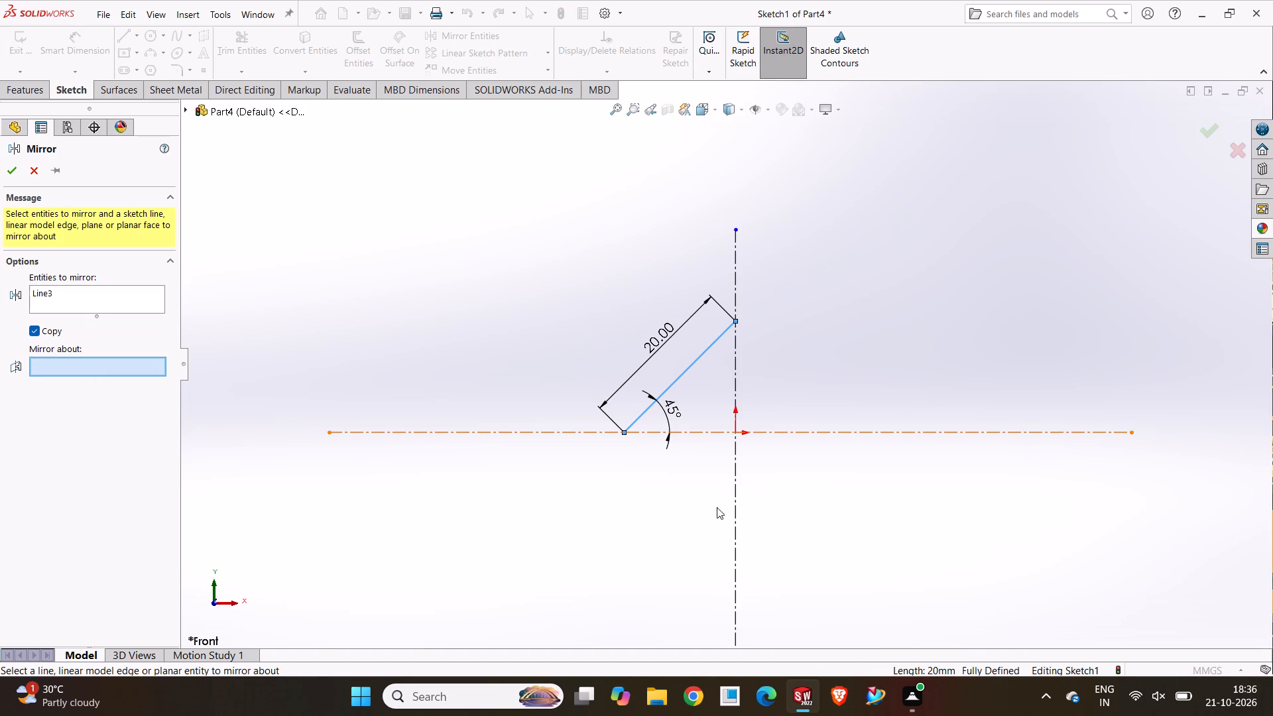
pyautogui.click(739, 469)
pyautogui.click(14, 175)
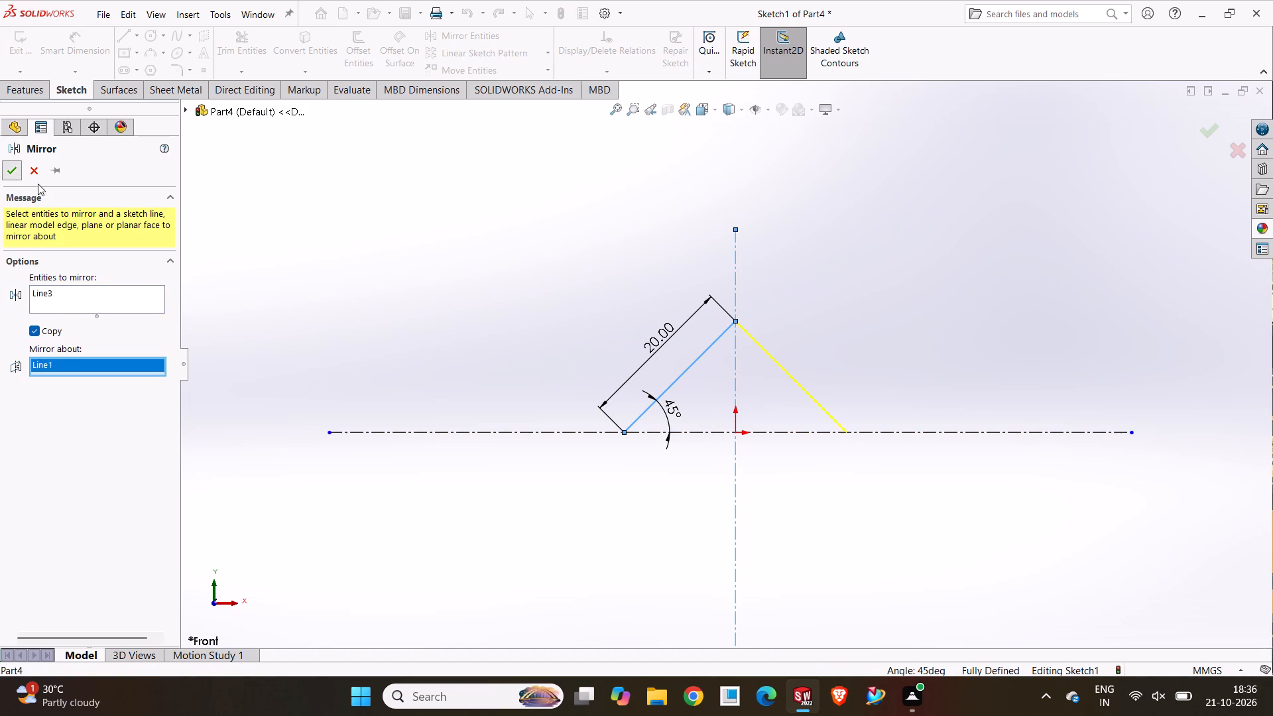
pyautogui.click(343, 276)
# Mirror both slanted lines about the horizontal centerline to close the diamond.
pyautogui.click(491, 34)
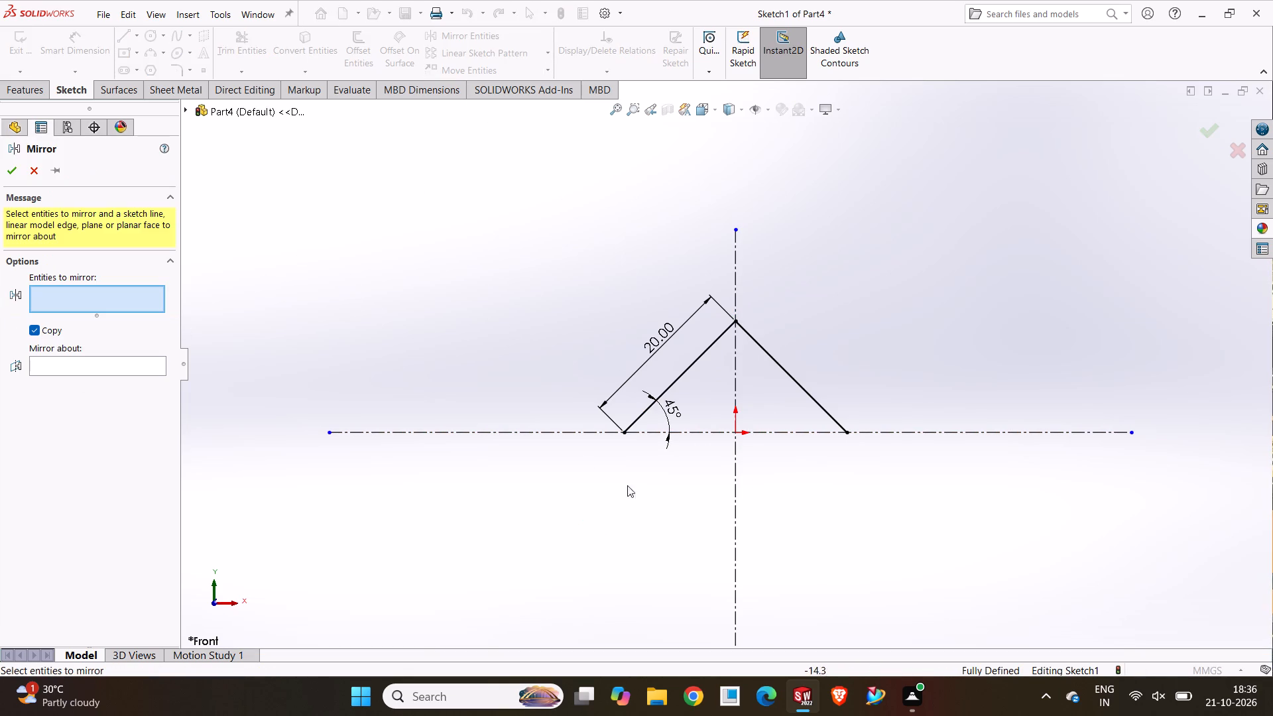
pyautogui.click(695, 362)
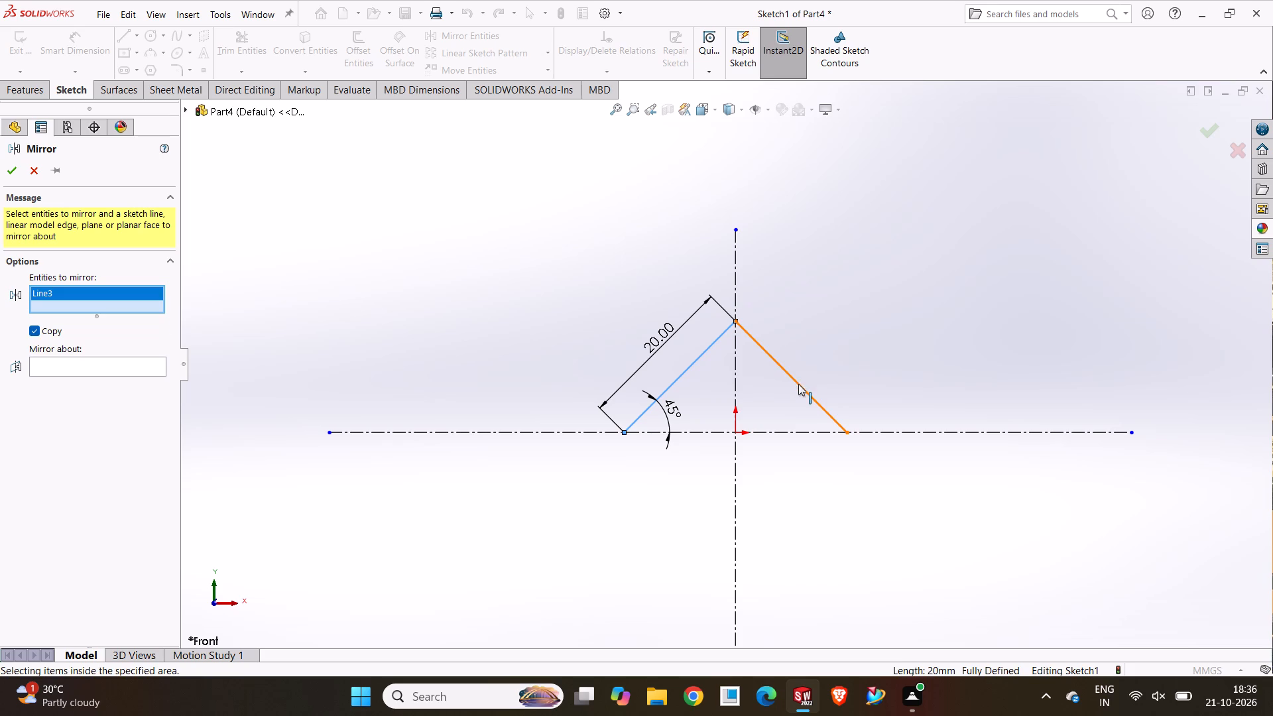
pyautogui.click(798, 384)
pyautogui.click(135, 376)
pyautogui.click(399, 438)
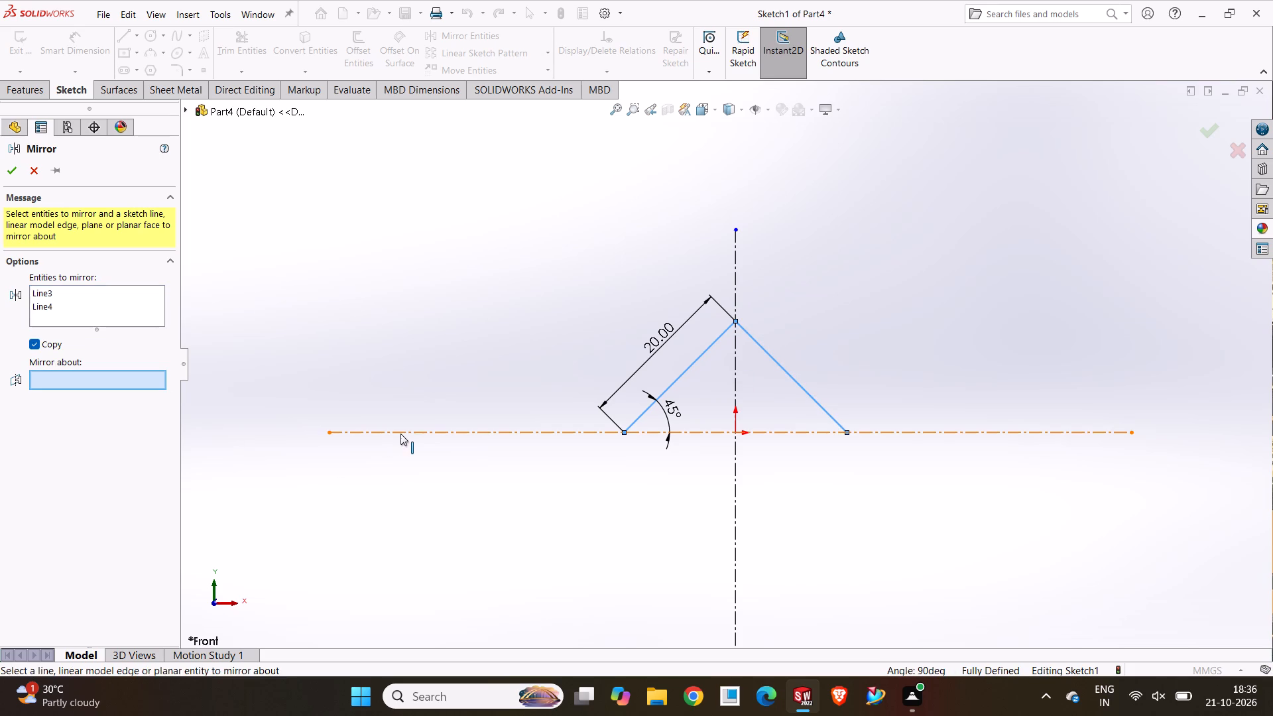
pyautogui.click(400, 434)
pyautogui.click(6, 172)
pyautogui.click(406, 320)
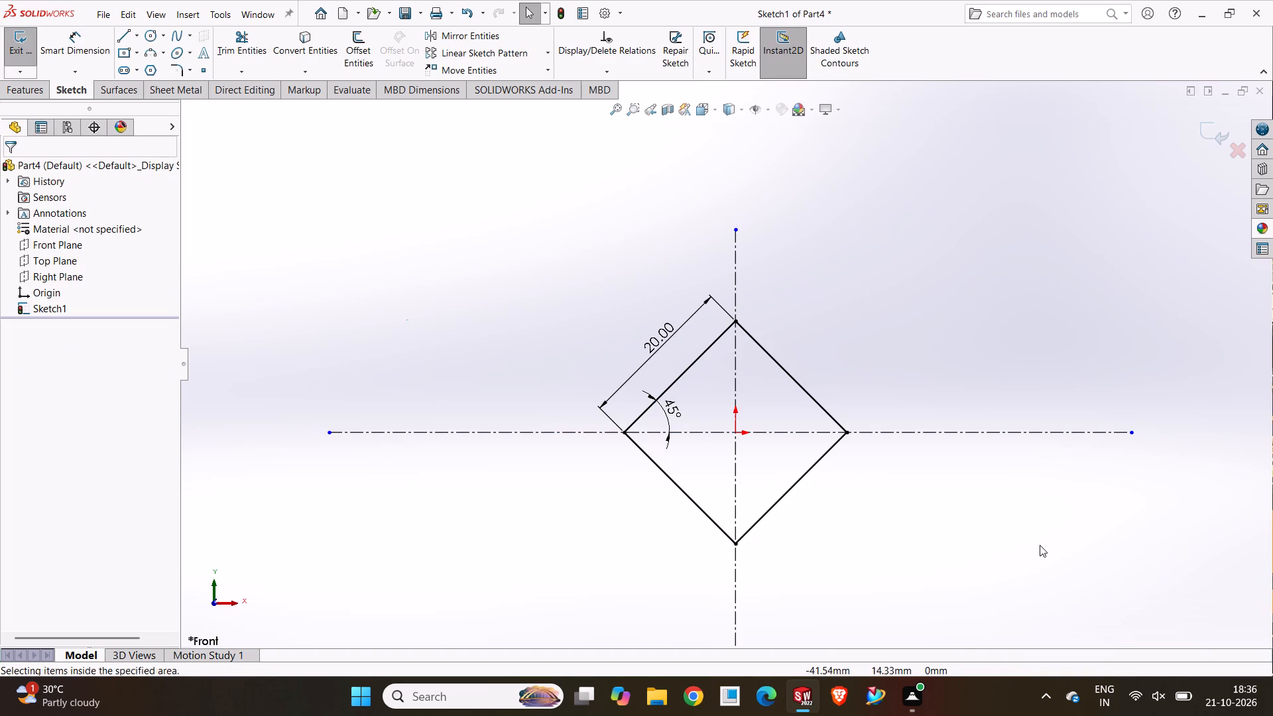
# Sketch a circle of about 23 mm radius around the diamond, centered on the origin.
pyautogui.scroll(4, 914, 504)
pyautogui.scroll(-5, 788, 423)
pyautogui.scroll(4, 612, 337)
pyautogui.scroll(-3, 660, 349)
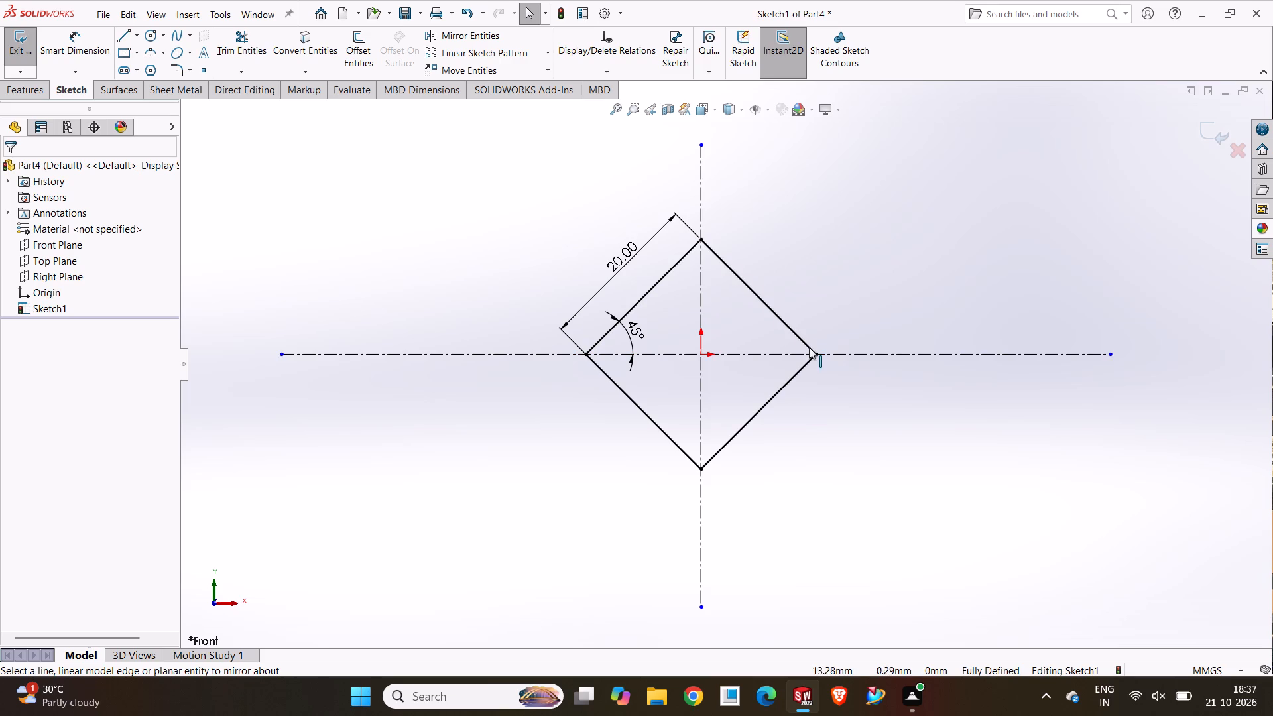
pyautogui.click(149, 35)
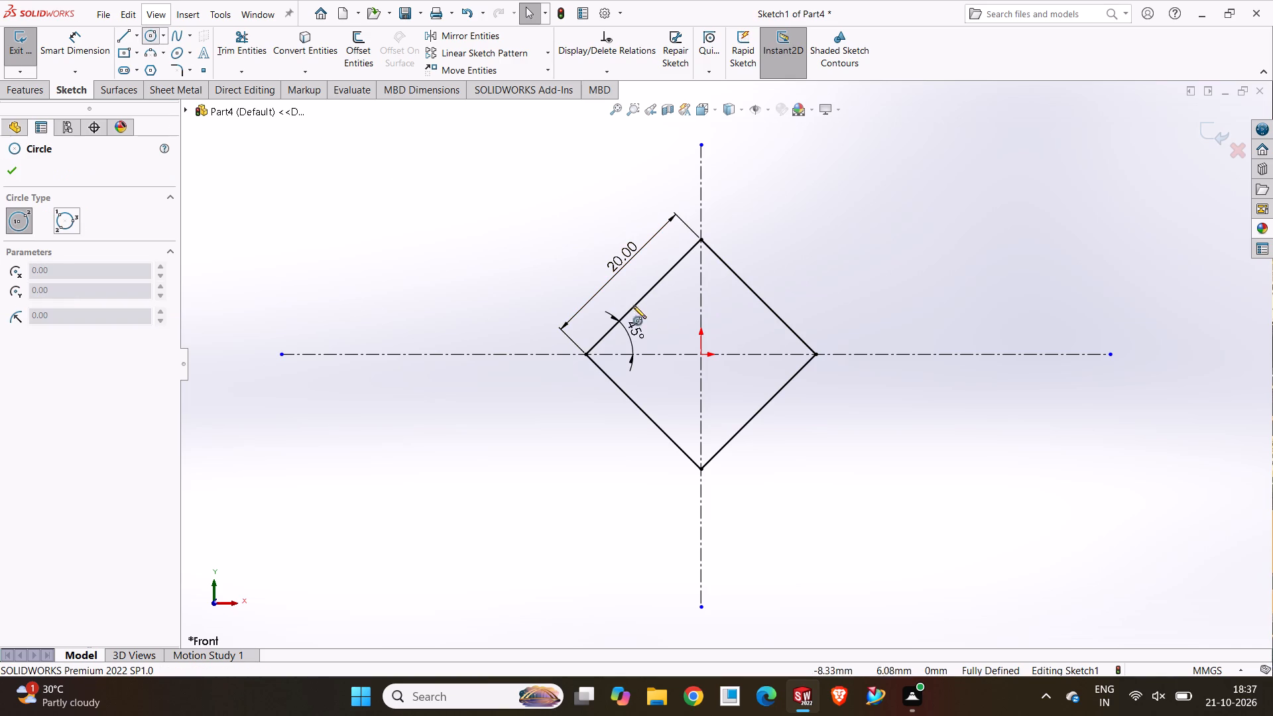
pyautogui.click(700, 354)
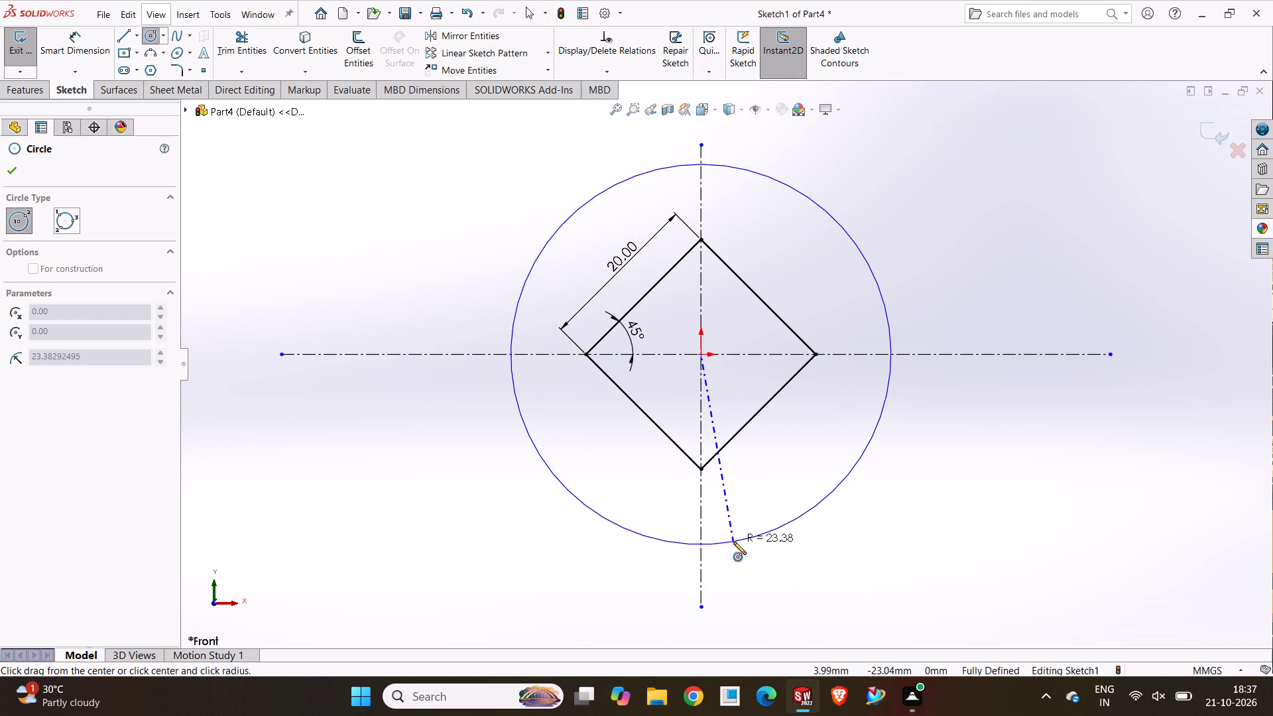
pyautogui.click(734, 538)
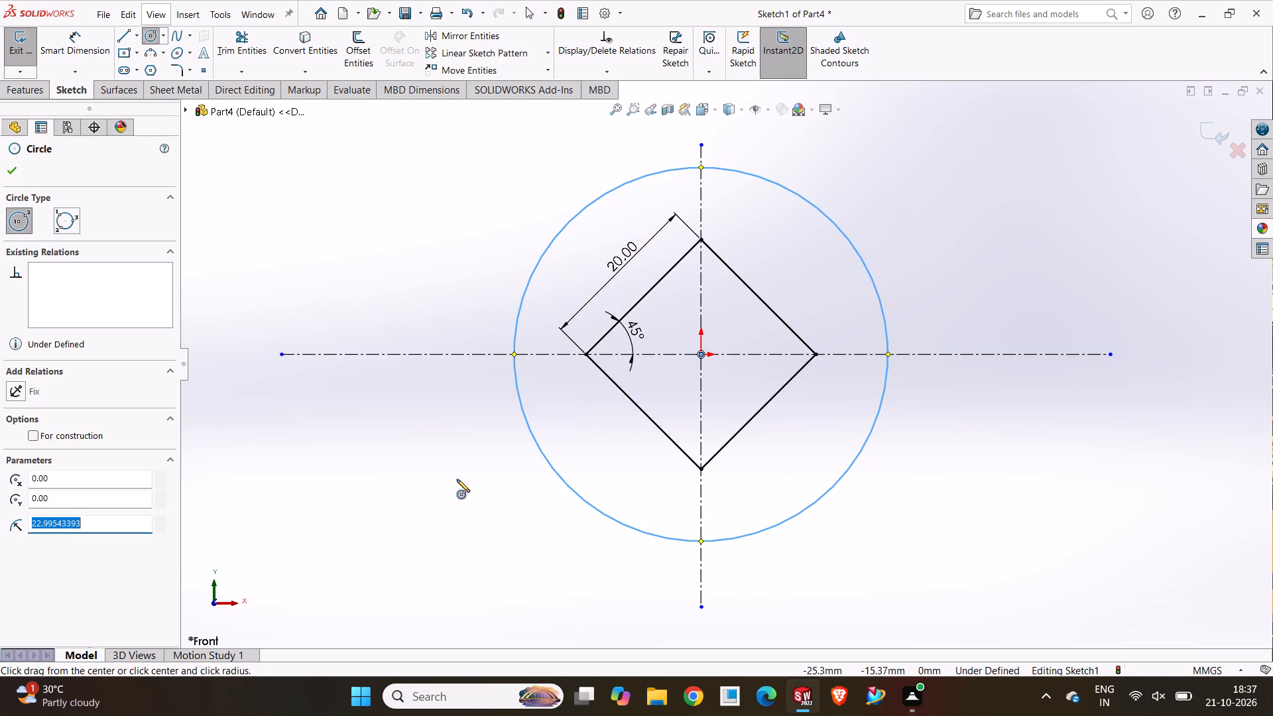
pyautogui.click(7, 175)
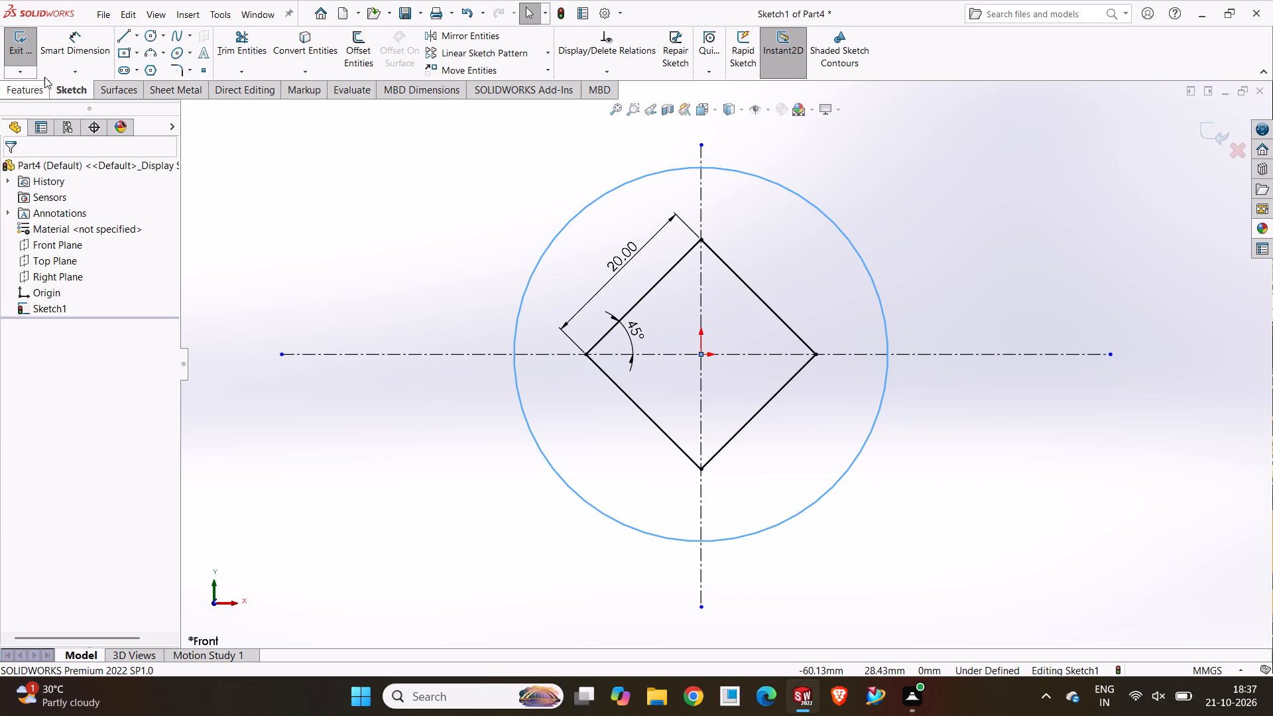
# Dimension the circle's diameter as 46 mm.
pyautogui.moveTo(62, 58); pyautogui.dragTo(69, 60)
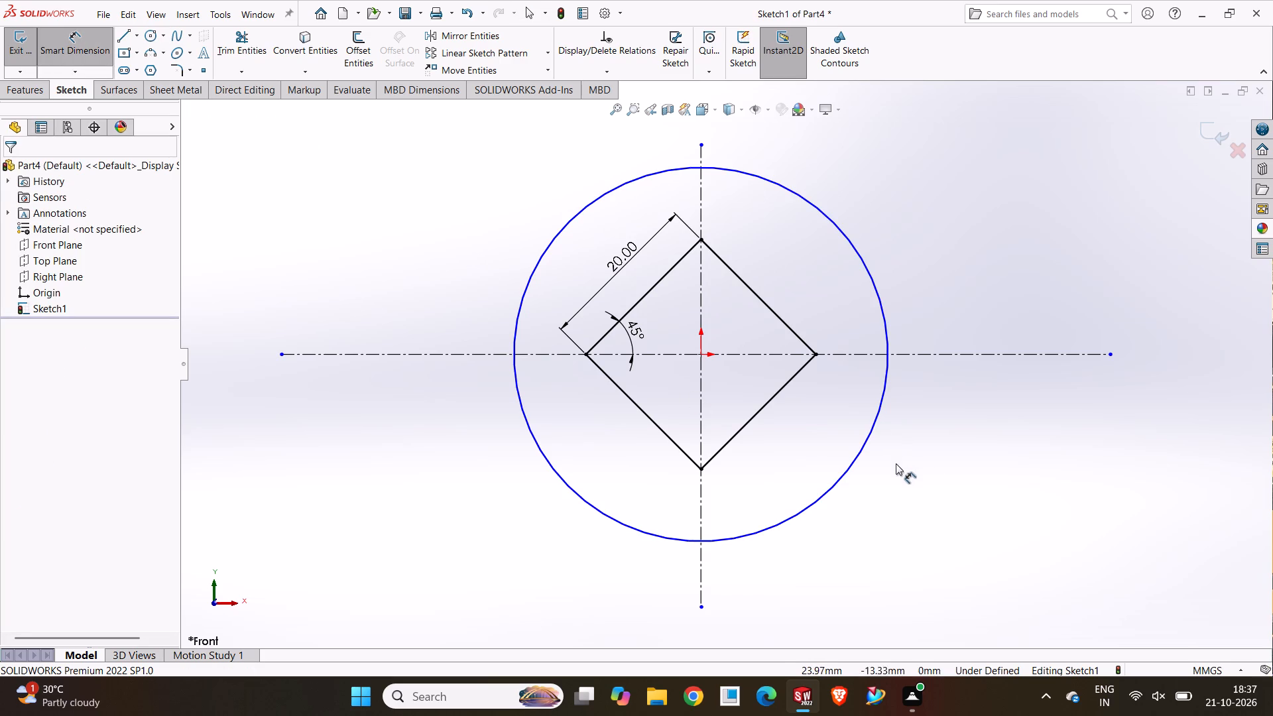
pyautogui.click(873, 430)
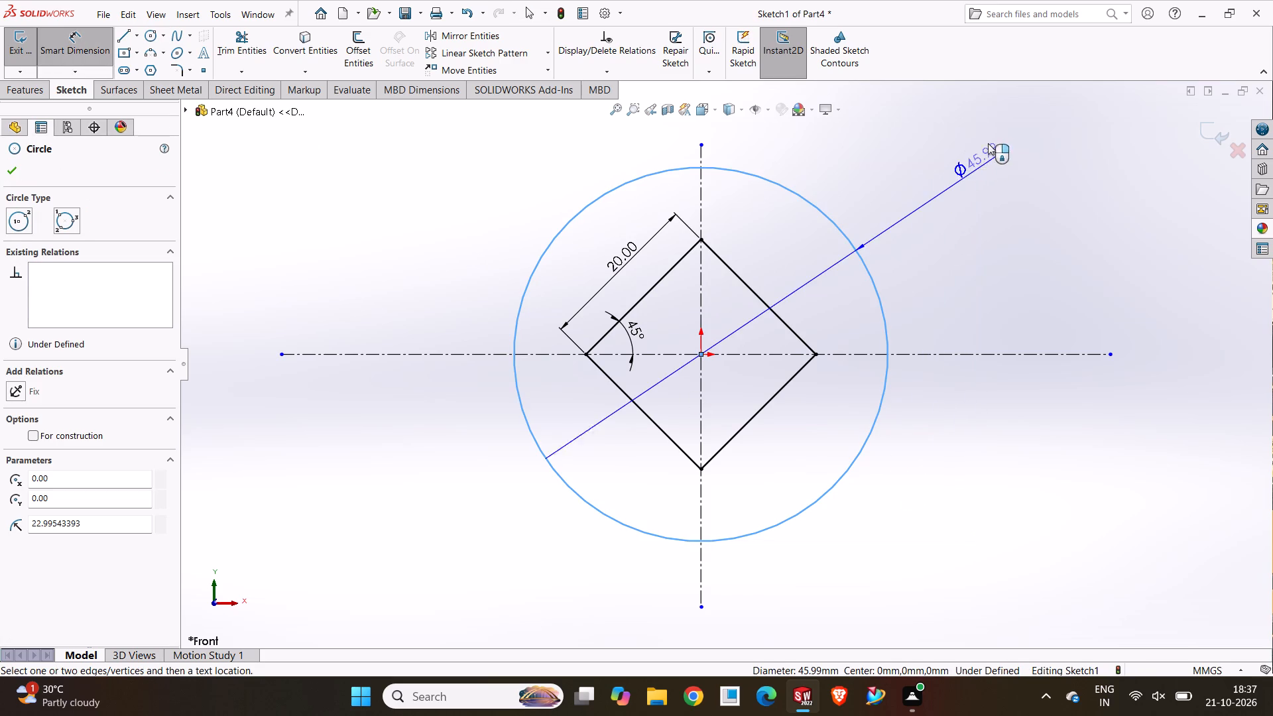
pyautogui.click(992, 135)
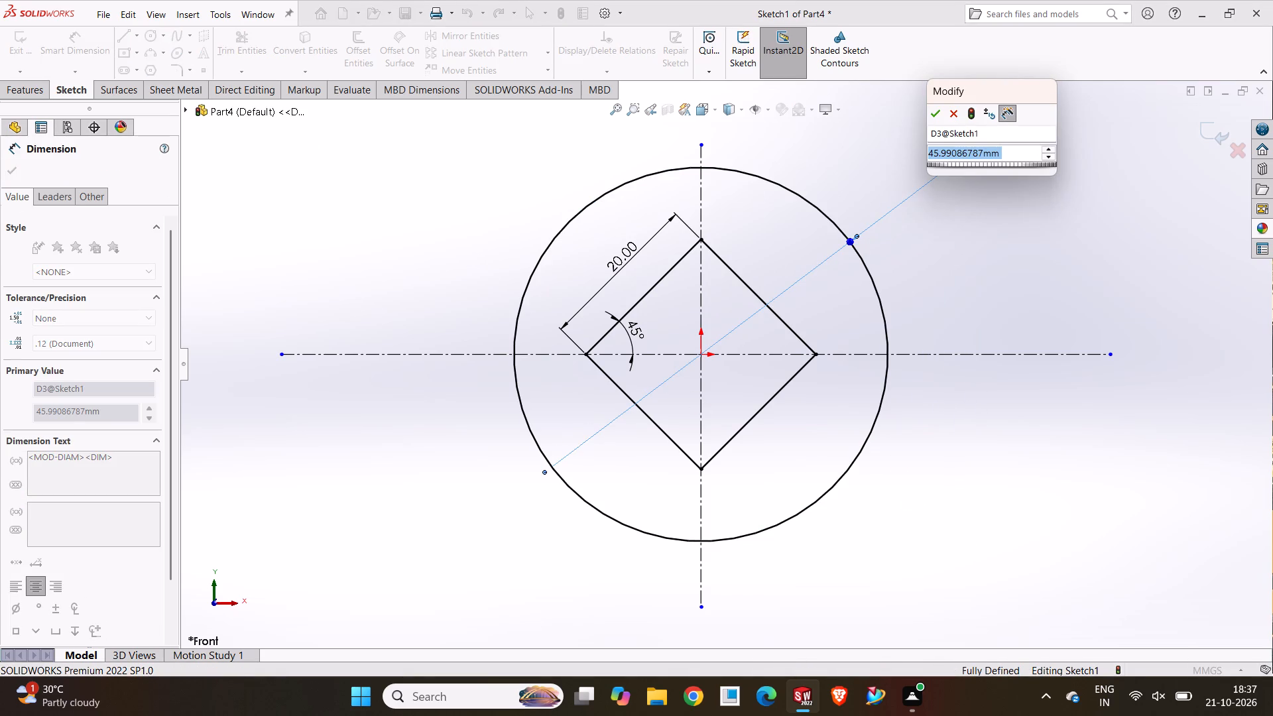
pyautogui.write('46')
pyautogui.press('Return')
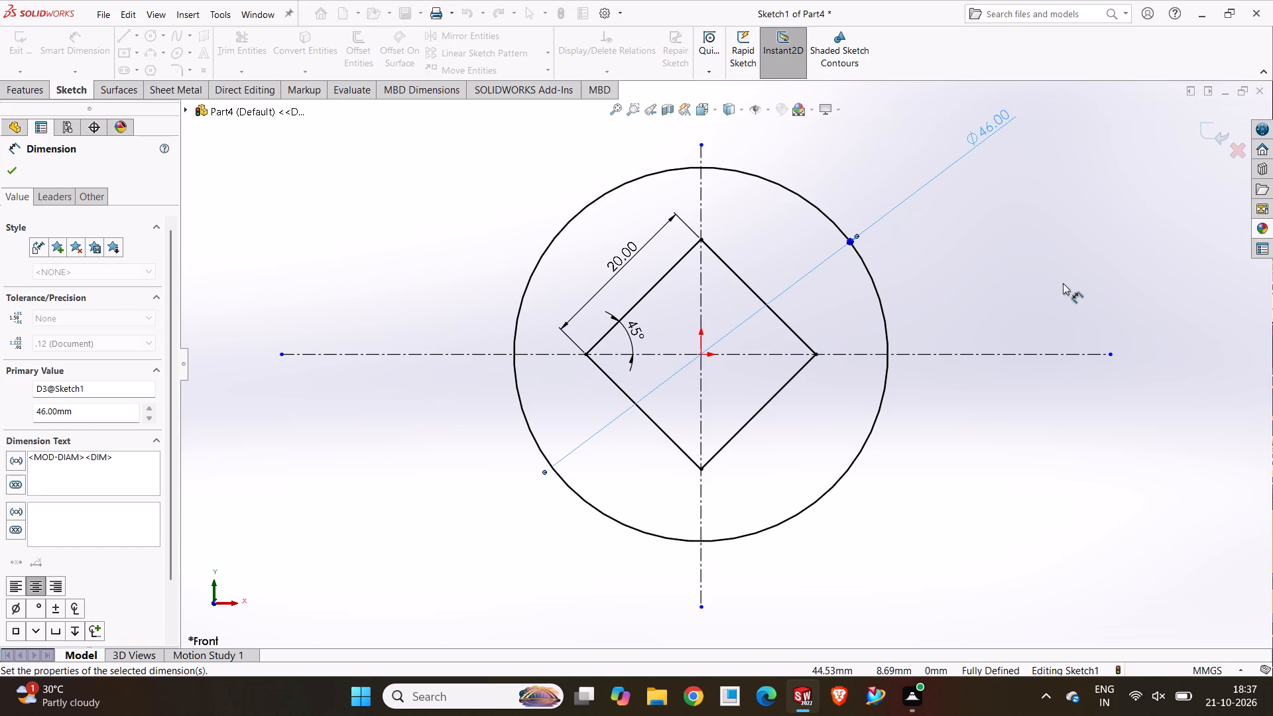
pyautogui.click(1070, 270)
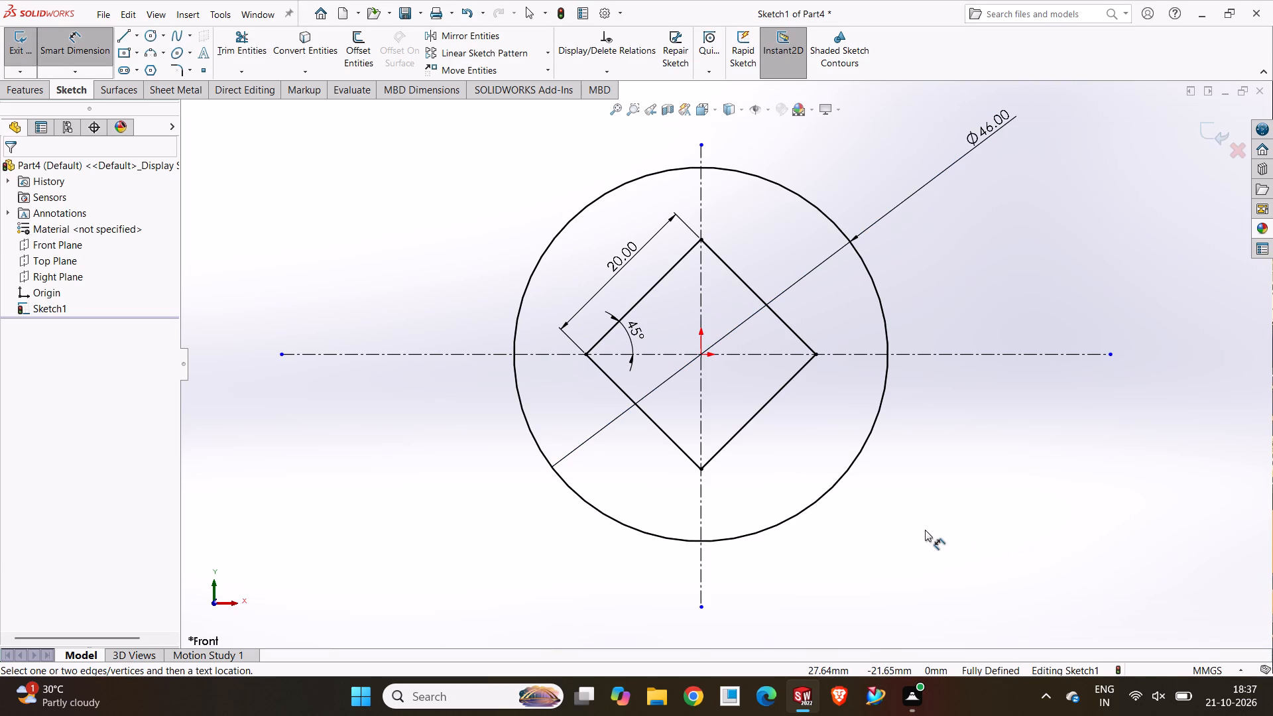
# Sketch connected lines from the diamond's left corner: about 33.2 mm outward along the centerline, a short way down, and about 25.2 mm back to the circle.
pyautogui.click(121, 34)
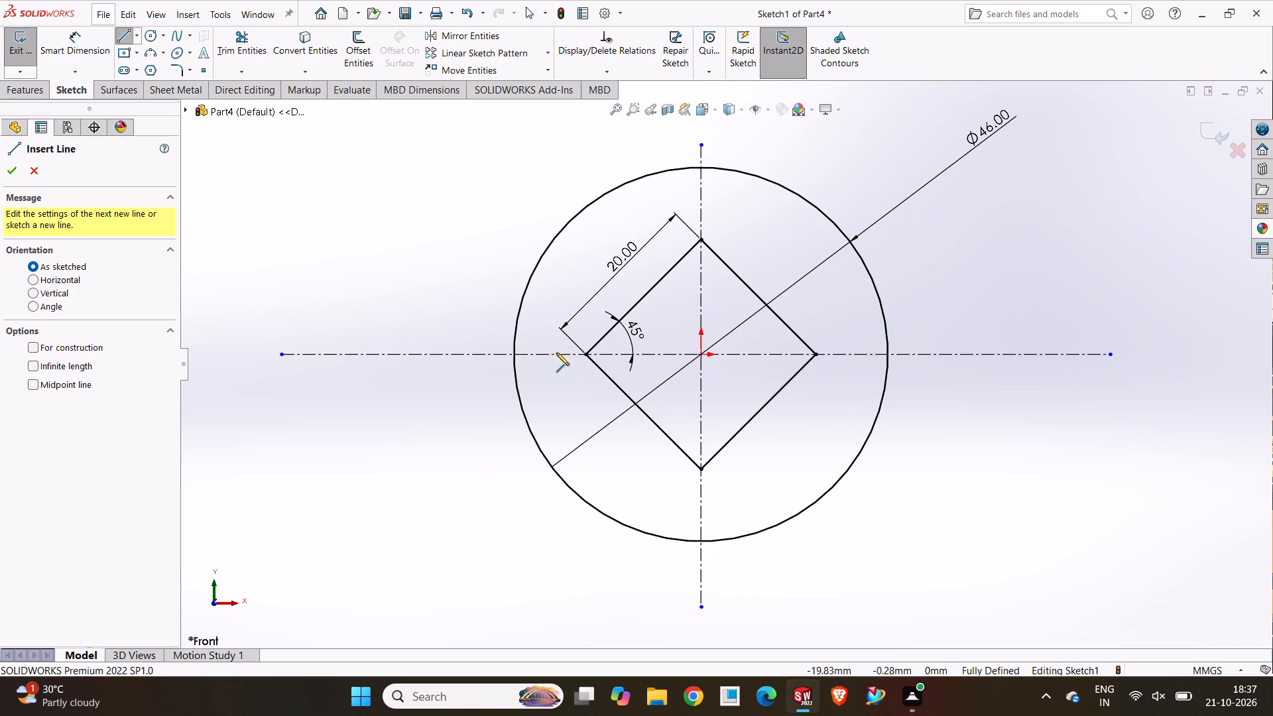
pyautogui.click(583, 354)
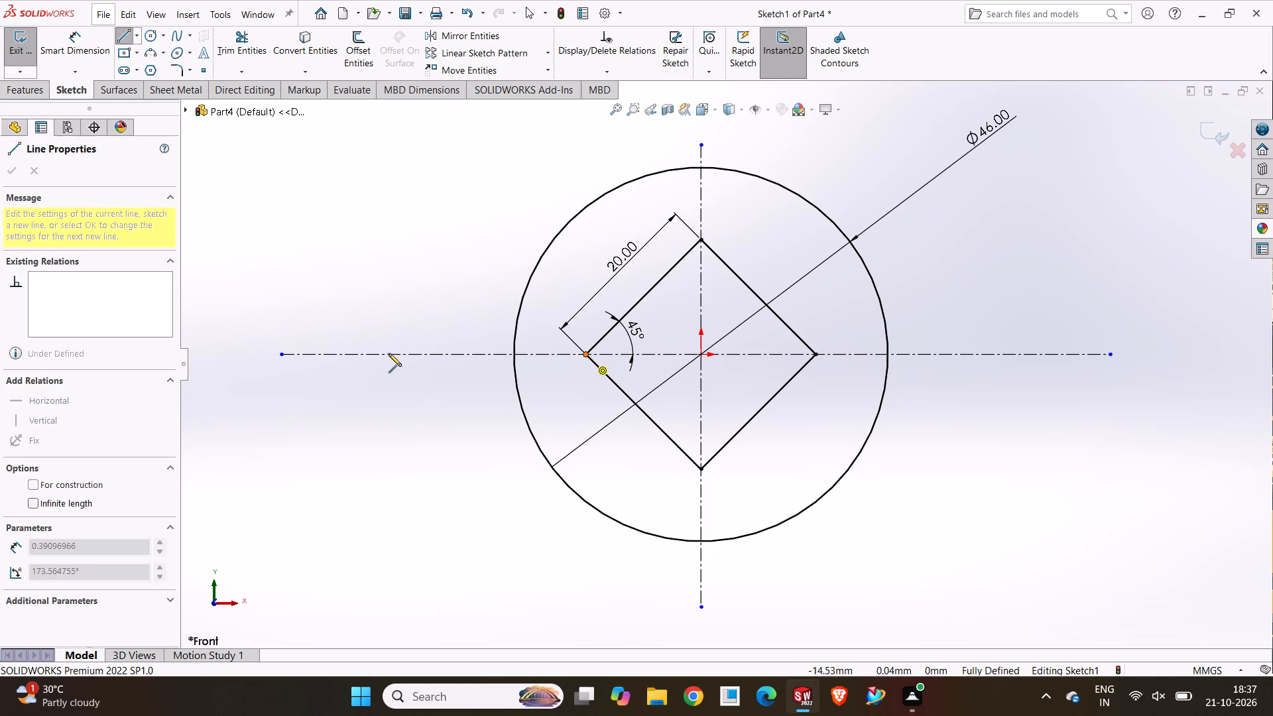
pyautogui.click(316, 354)
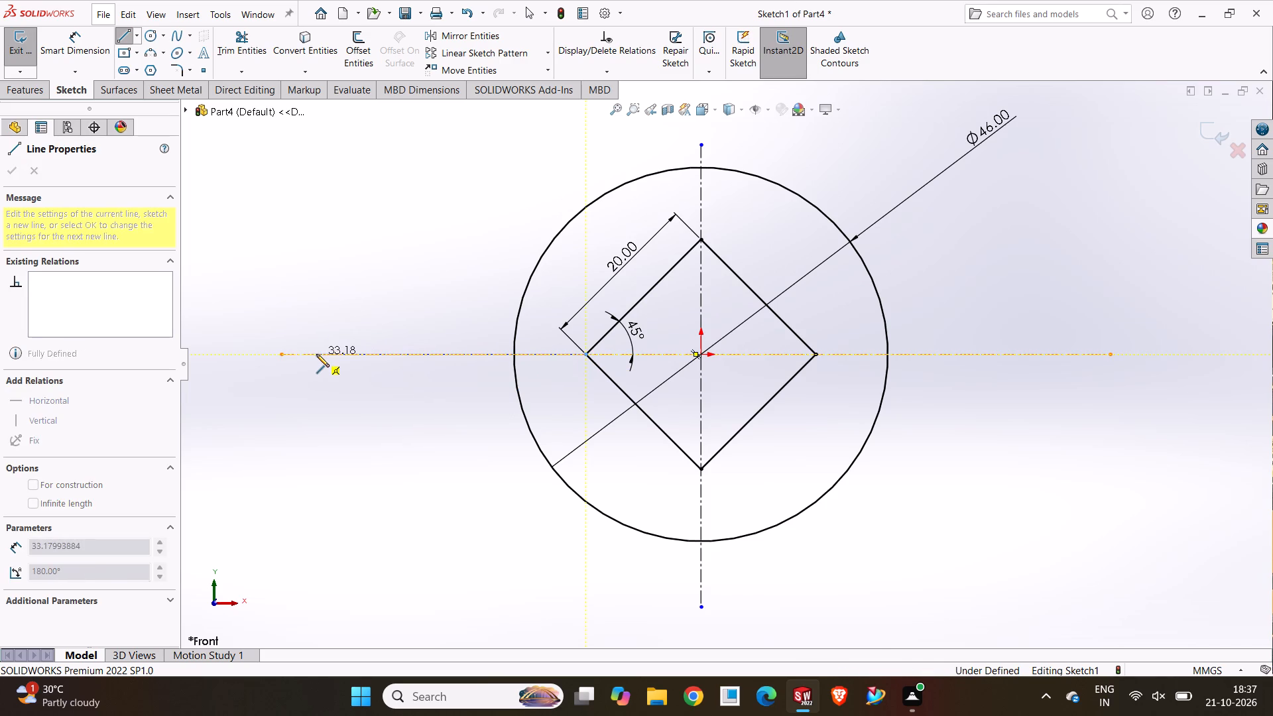
pyautogui.click(313, 406)
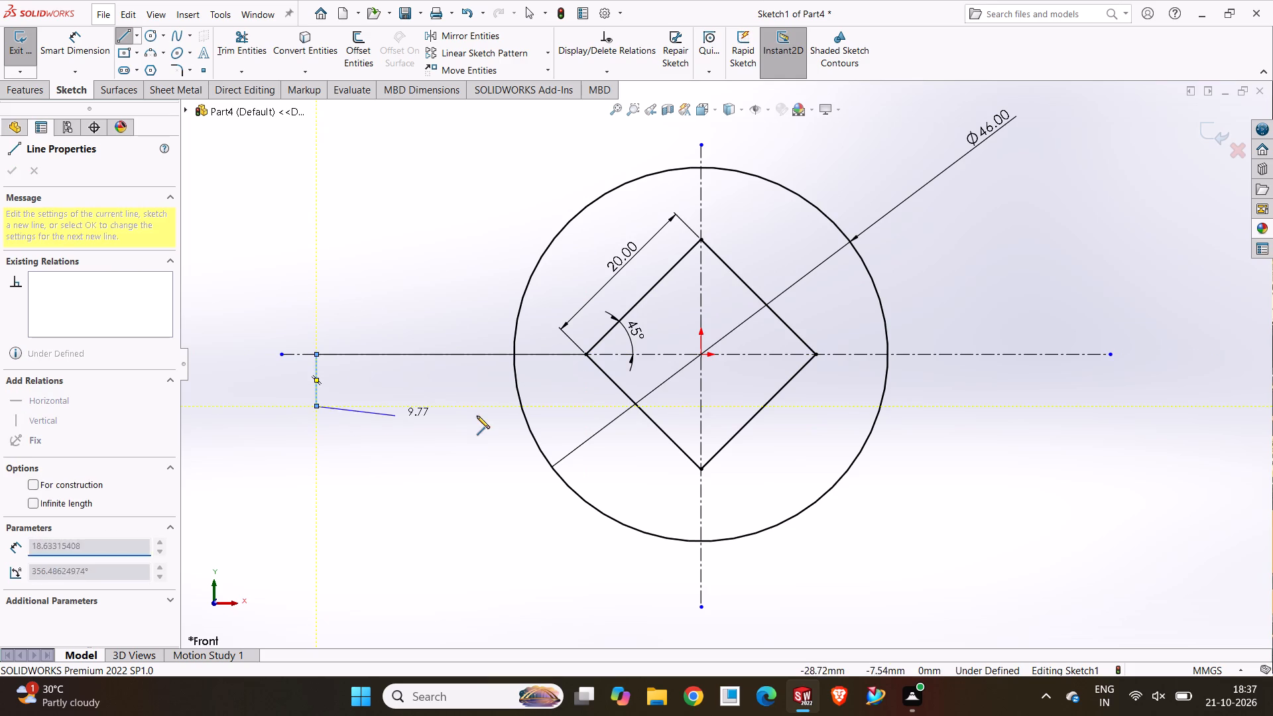
pyautogui.click(520, 406)
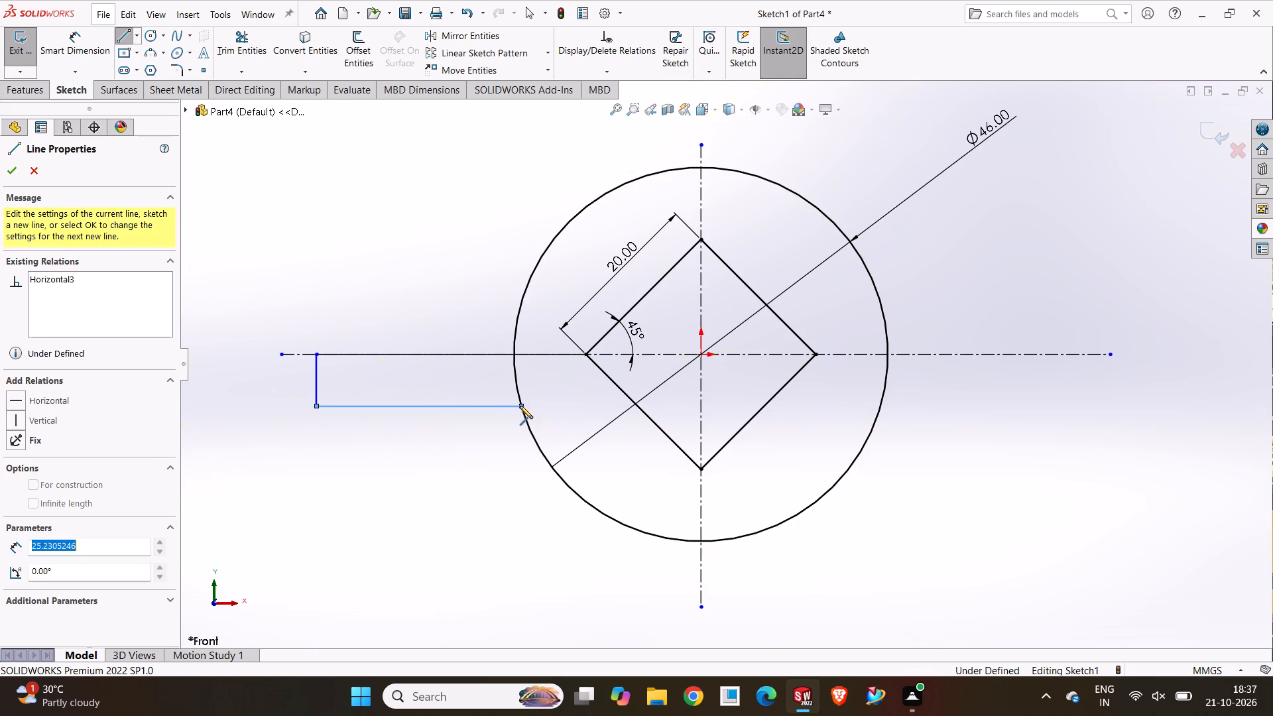
pyautogui.press('Escape')
pyautogui.click(485, 470)
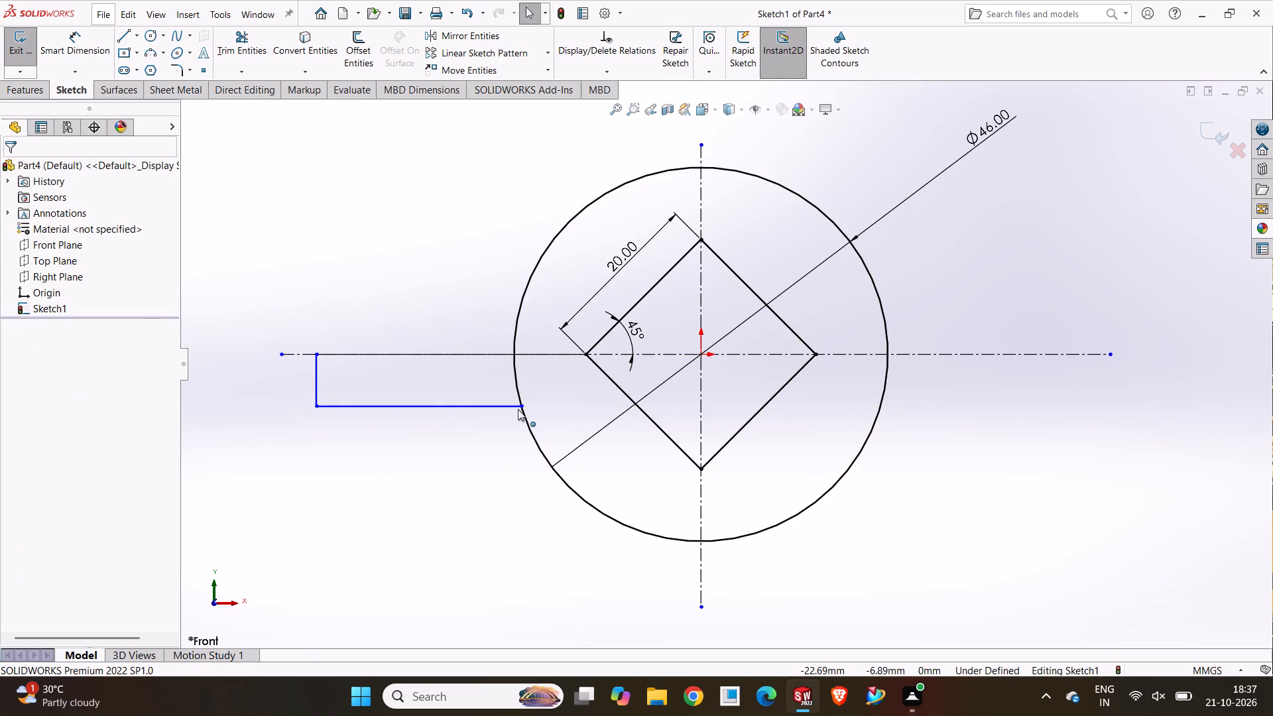
# Apply a horizontal relation to the line below the centerline that ends on the circle.
pyautogui.click(476, 406)
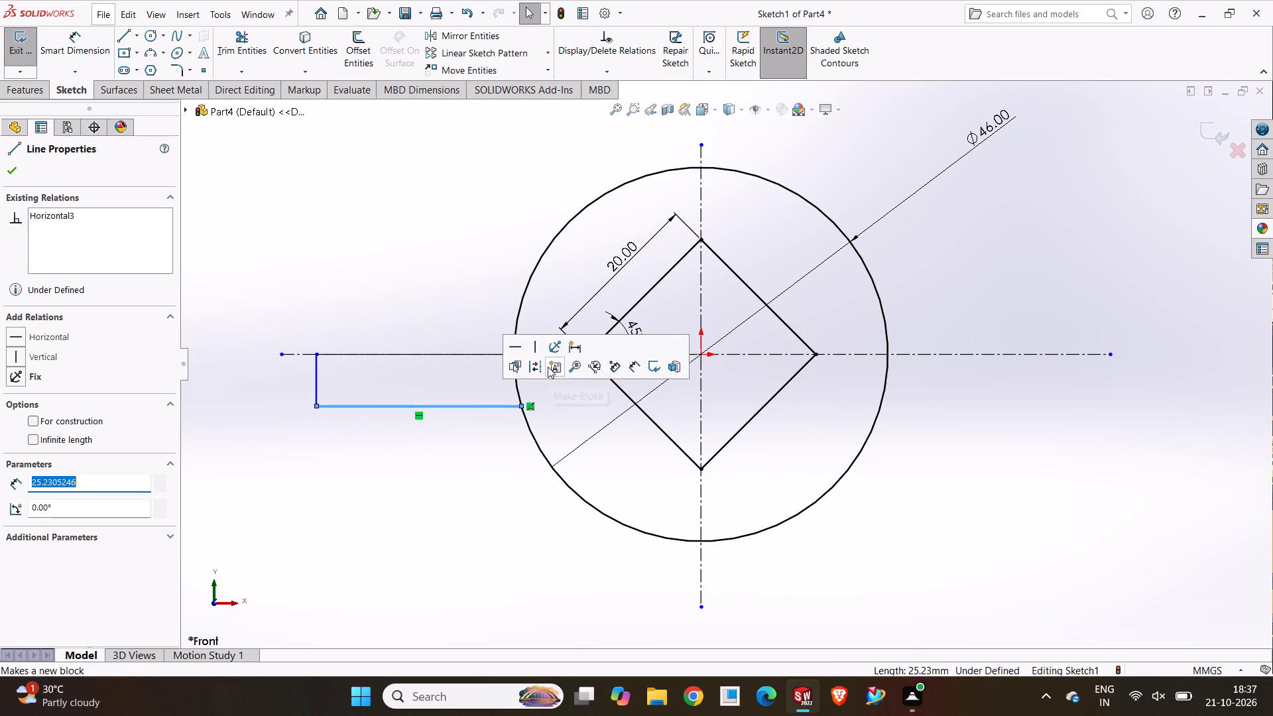
pyautogui.click(518, 347)
pyautogui.click(444, 570)
# Apply a horizontal relation to the arm line running along the centerline from the diamond's left corner.
pyautogui.click(318, 382)
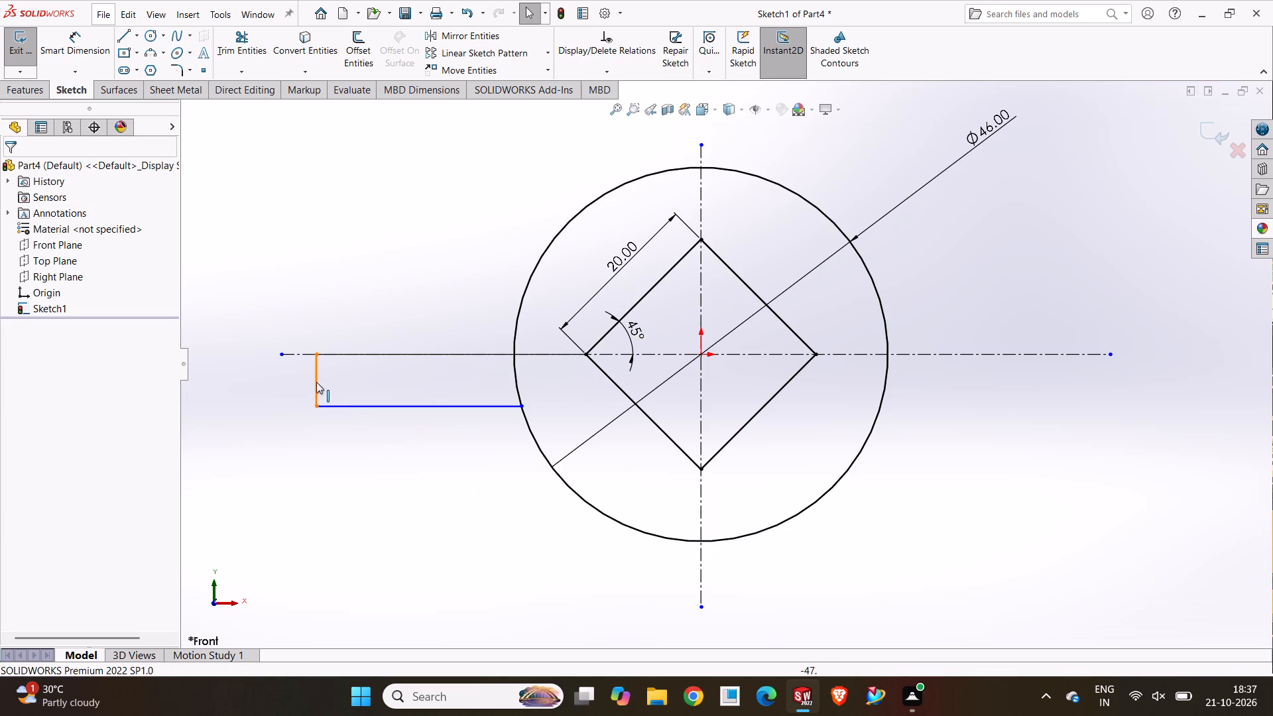
pyautogui.click(380, 317)
pyautogui.click(355, 495)
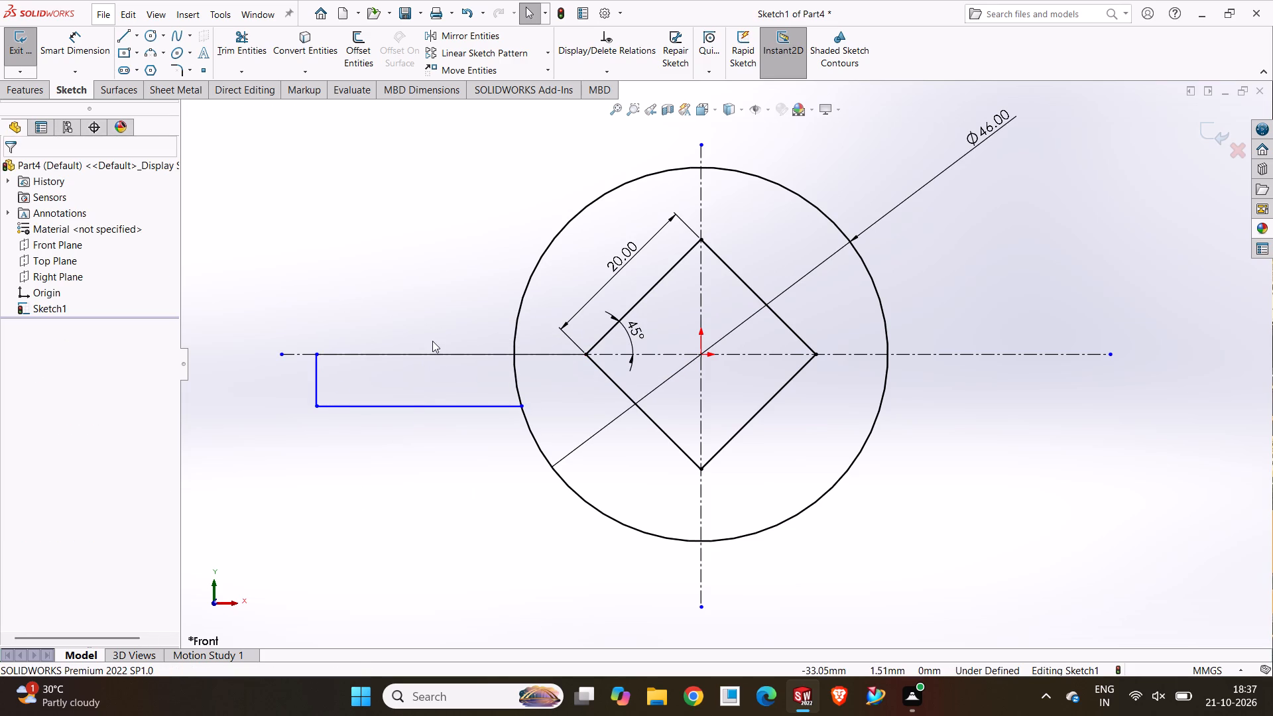
pyautogui.click(429, 354)
pyautogui.click(464, 298)
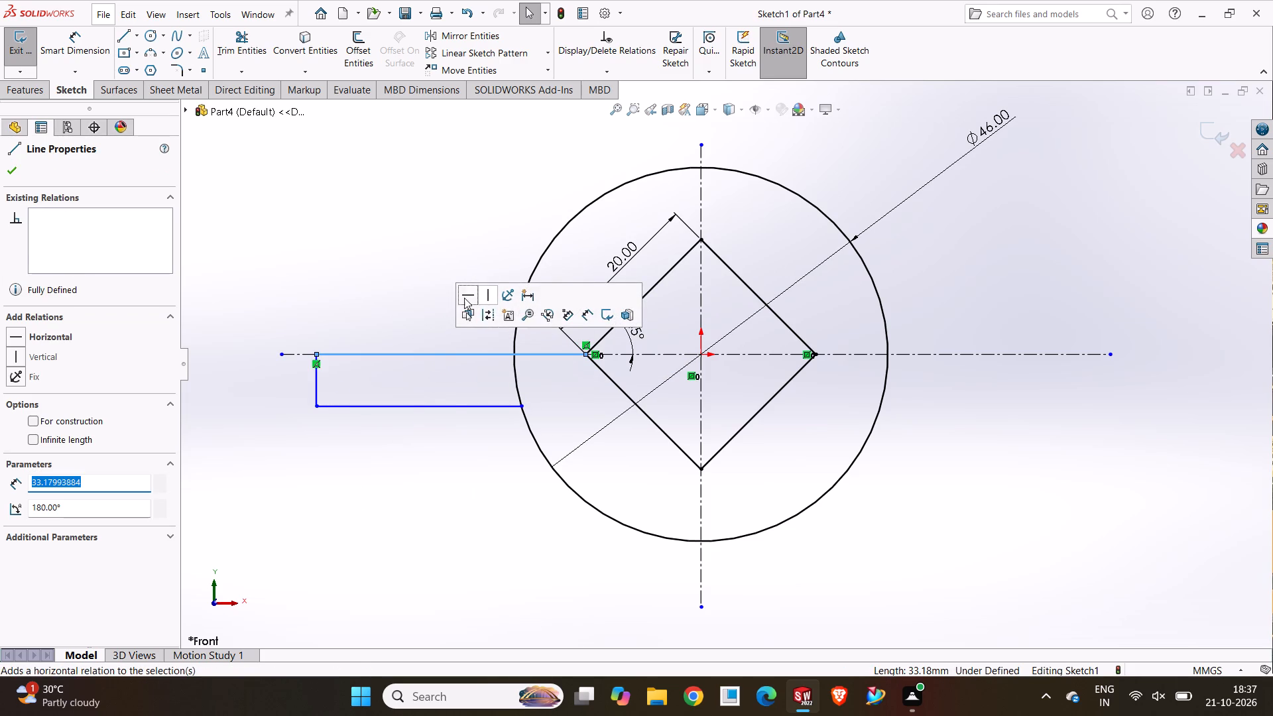
pyautogui.click(404, 515)
# Trim away the circle's two upper quarter arcs above the horizontal centerline.
pyautogui.click(230, 51)
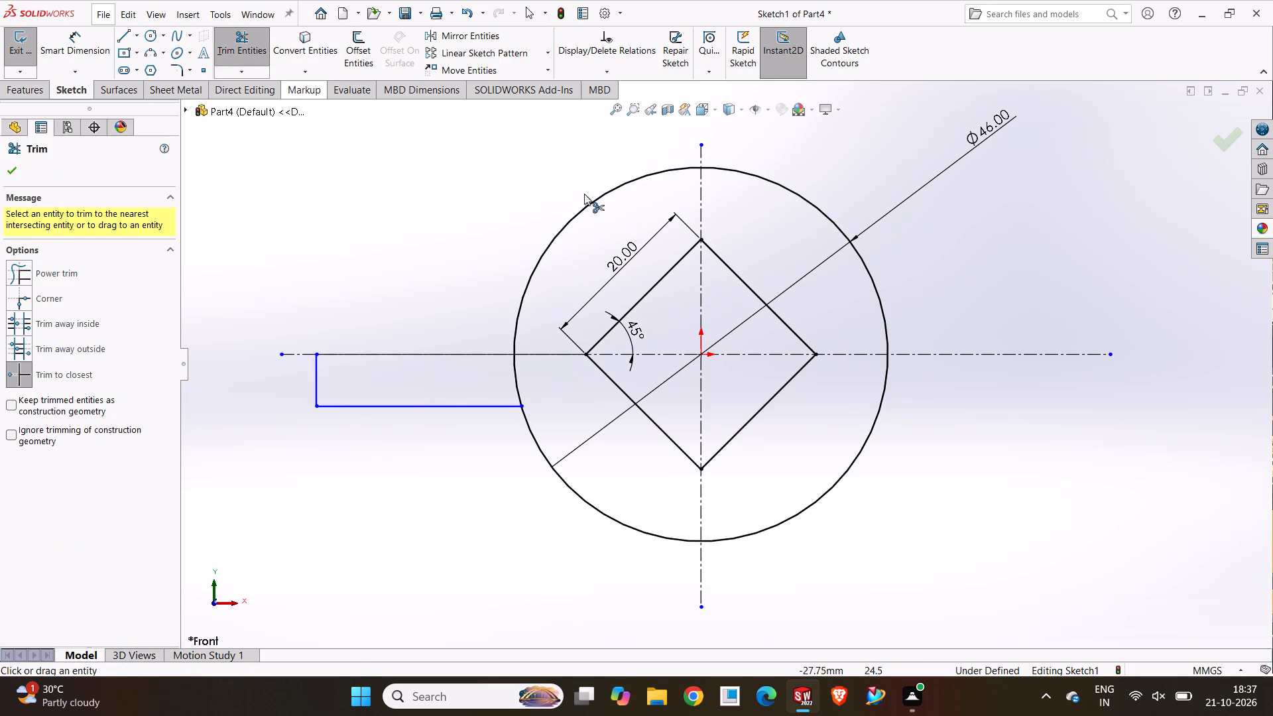
pyautogui.click(568, 224)
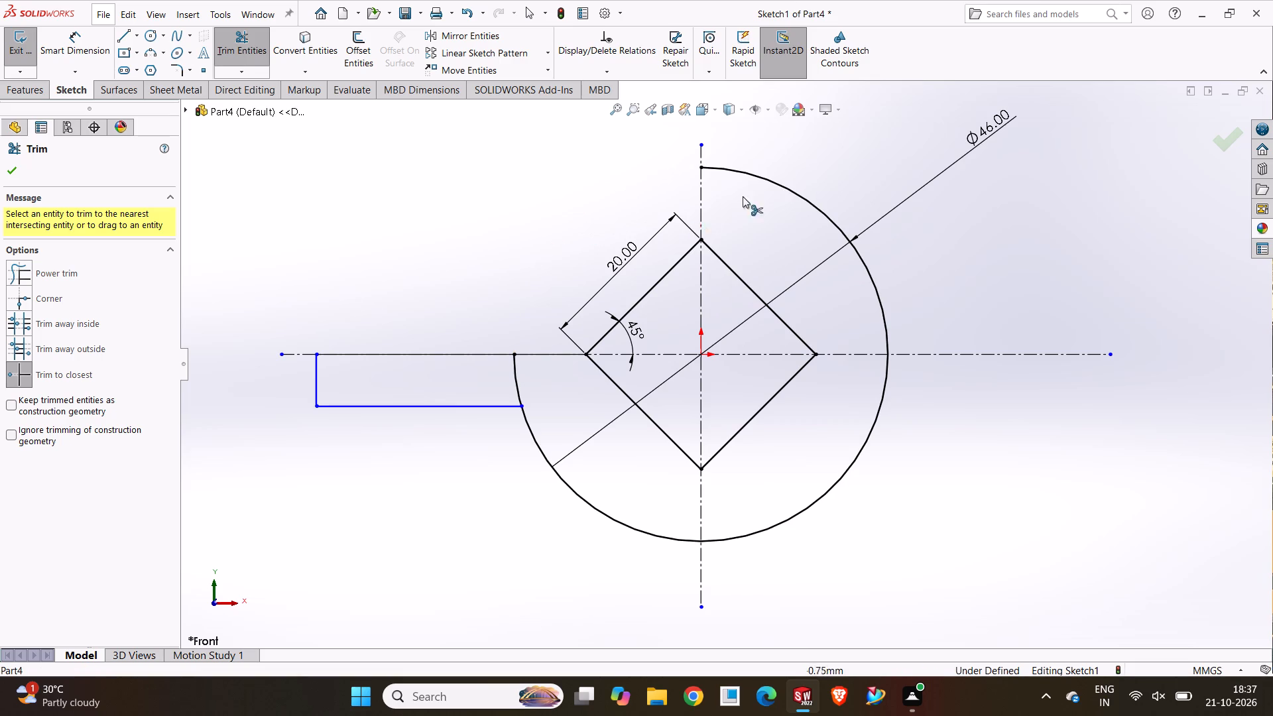
pyautogui.click(786, 192)
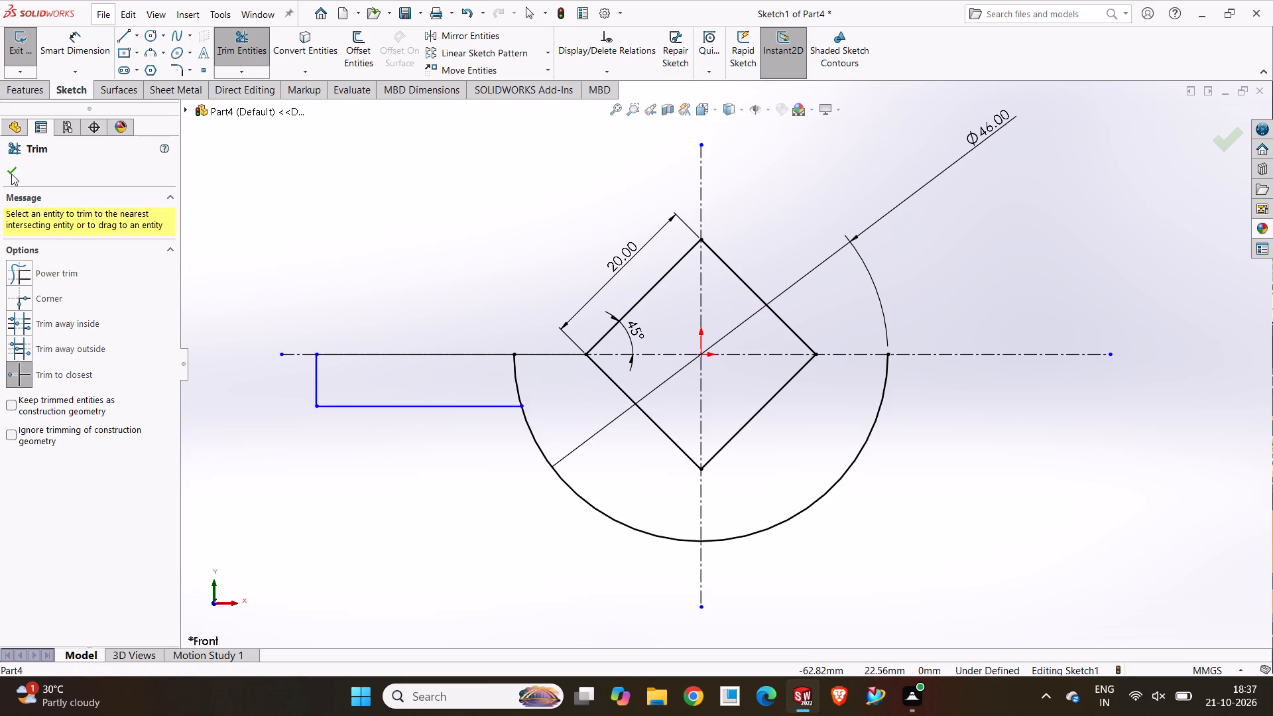
pyautogui.click(9, 169)
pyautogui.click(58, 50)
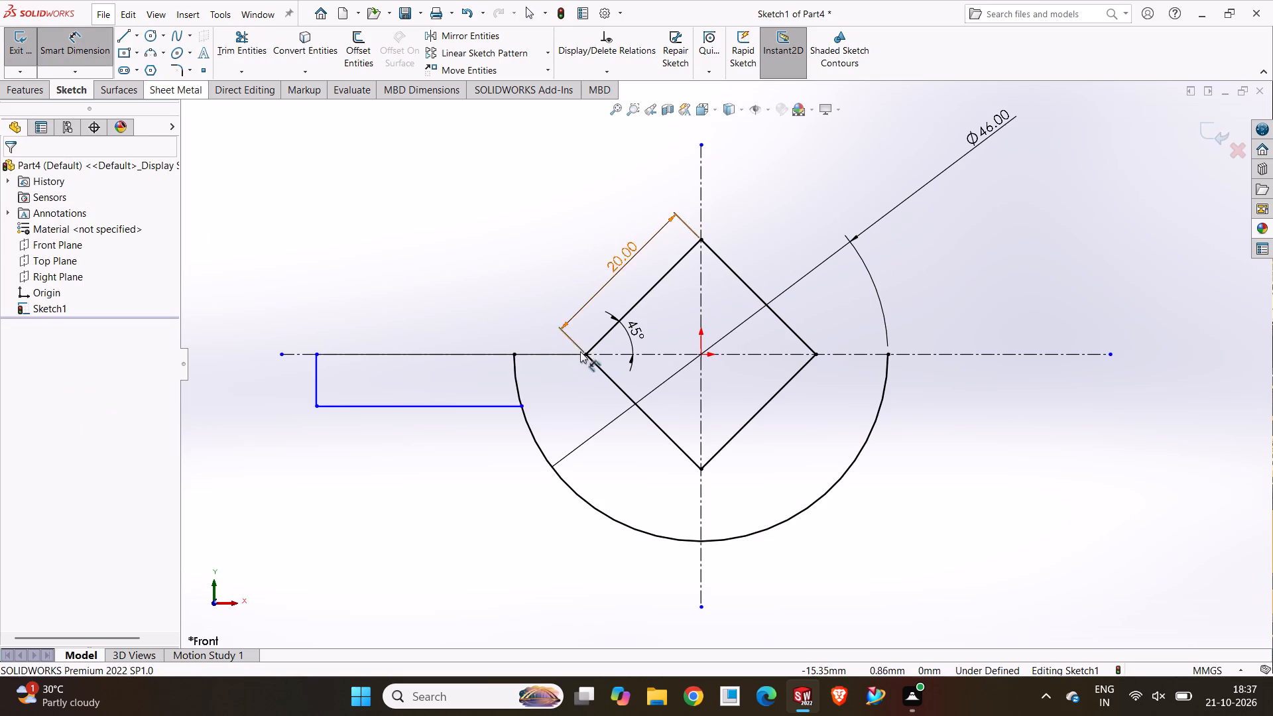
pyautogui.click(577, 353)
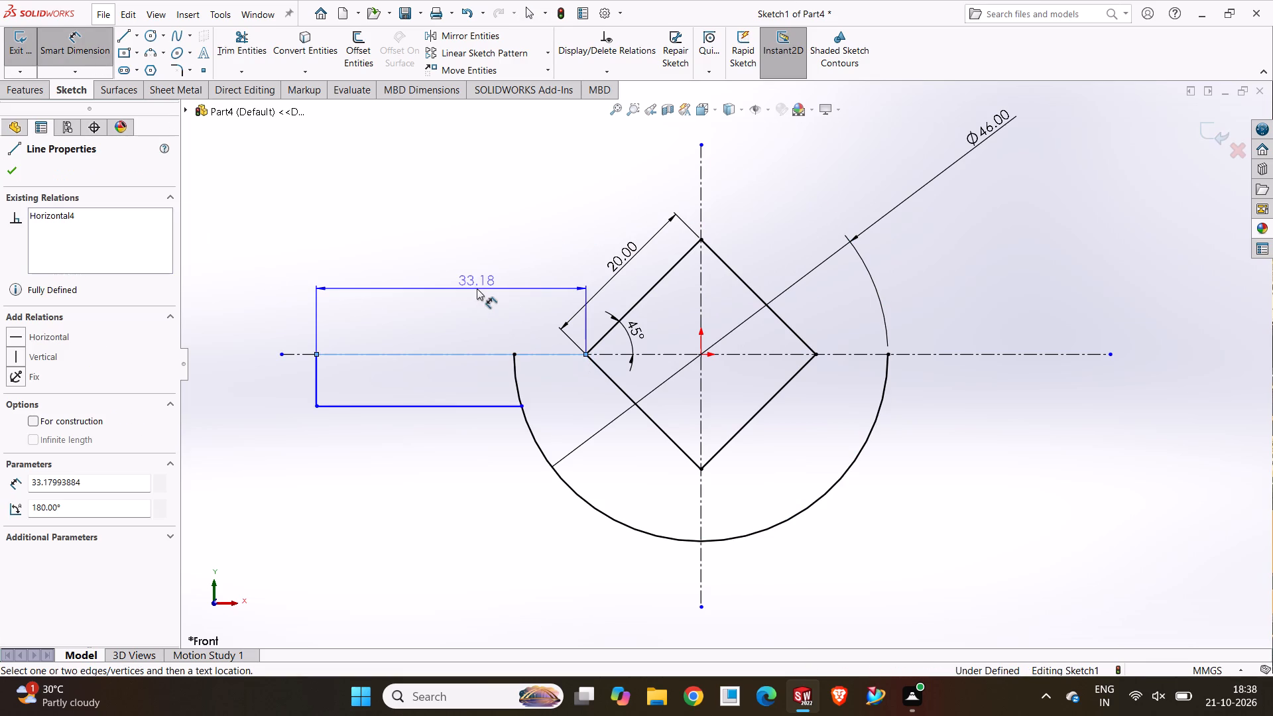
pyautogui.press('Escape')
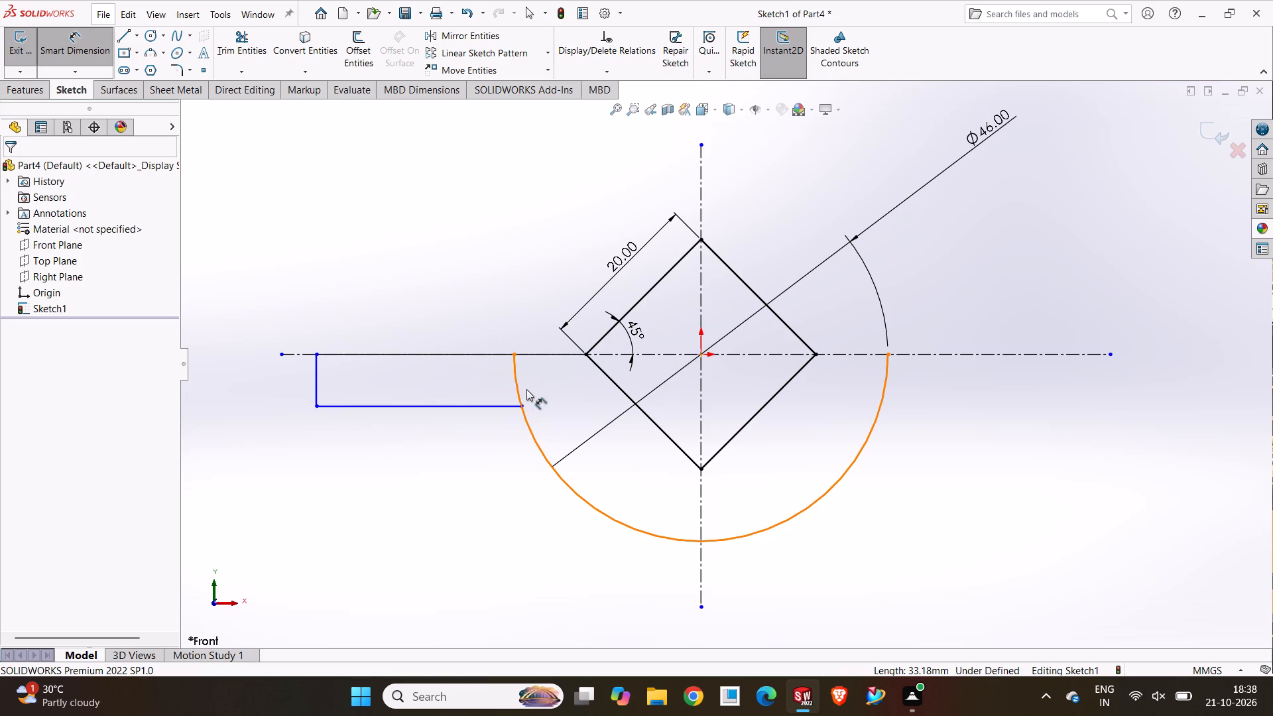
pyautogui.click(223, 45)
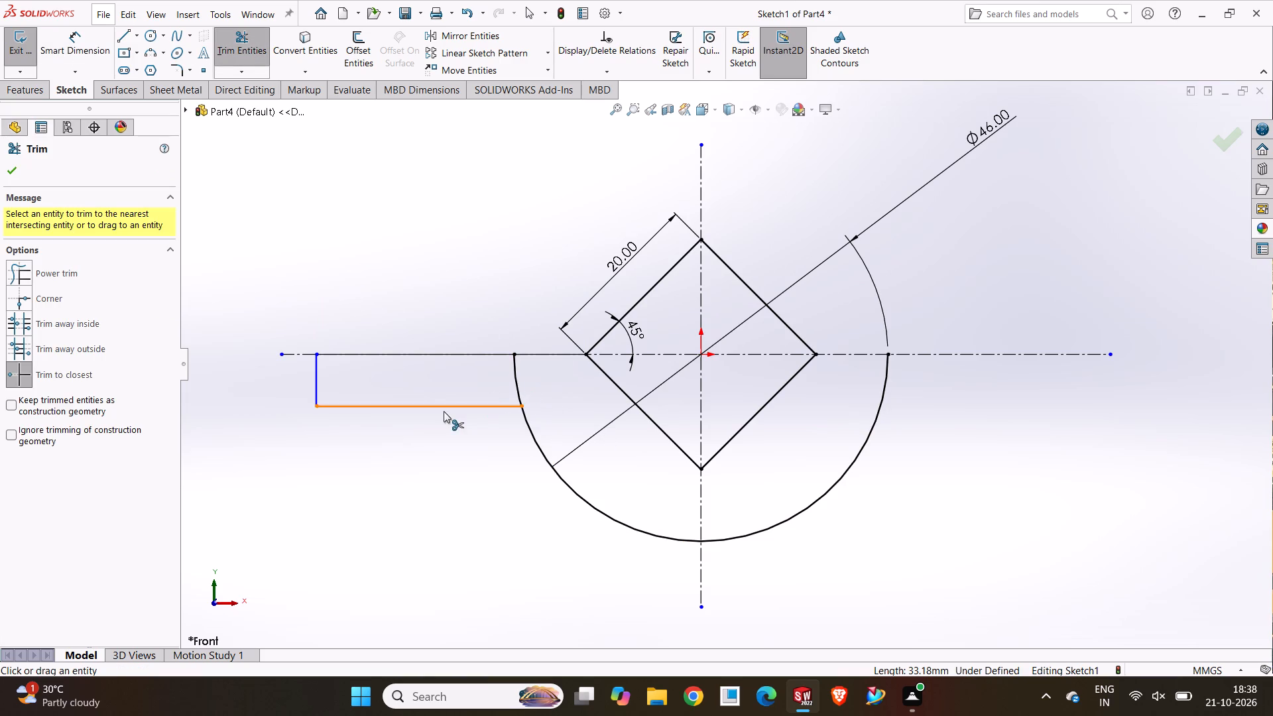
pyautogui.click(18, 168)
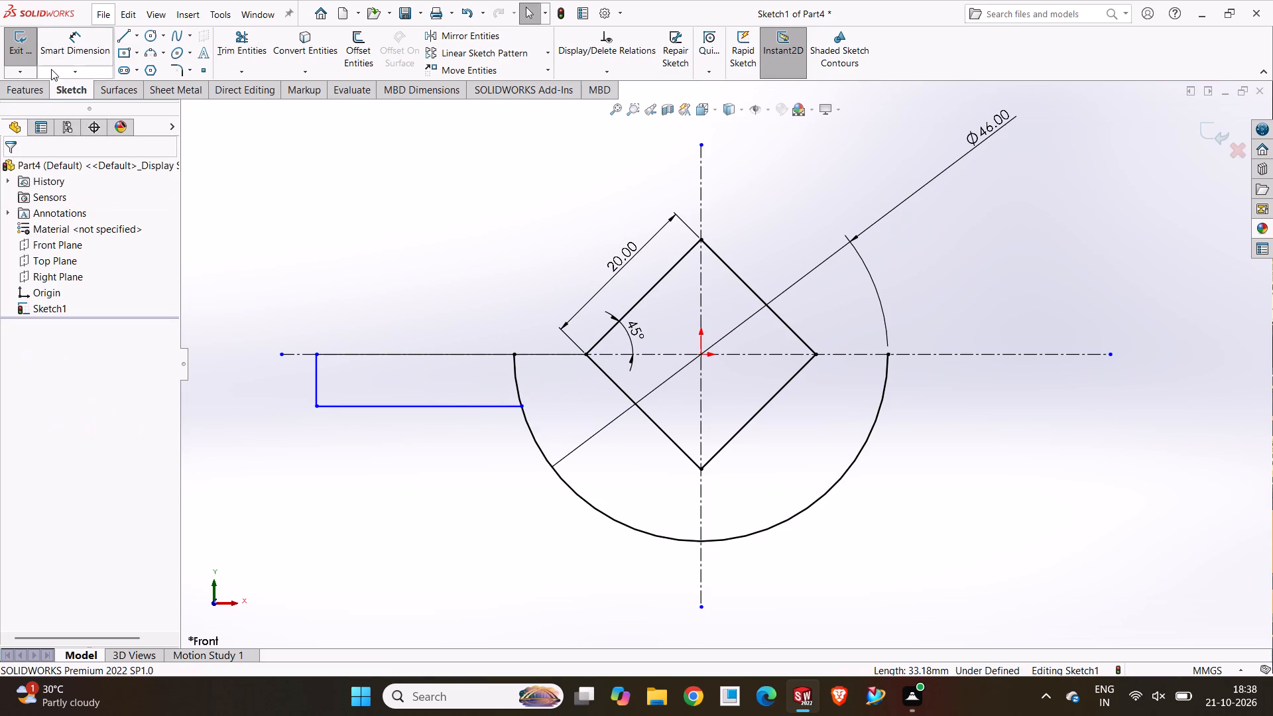
# Dimension the arm's short vertical end line as 7 mm.
pyautogui.click(84, 25)
pyautogui.click(90, 38)
pyautogui.click(314, 365)
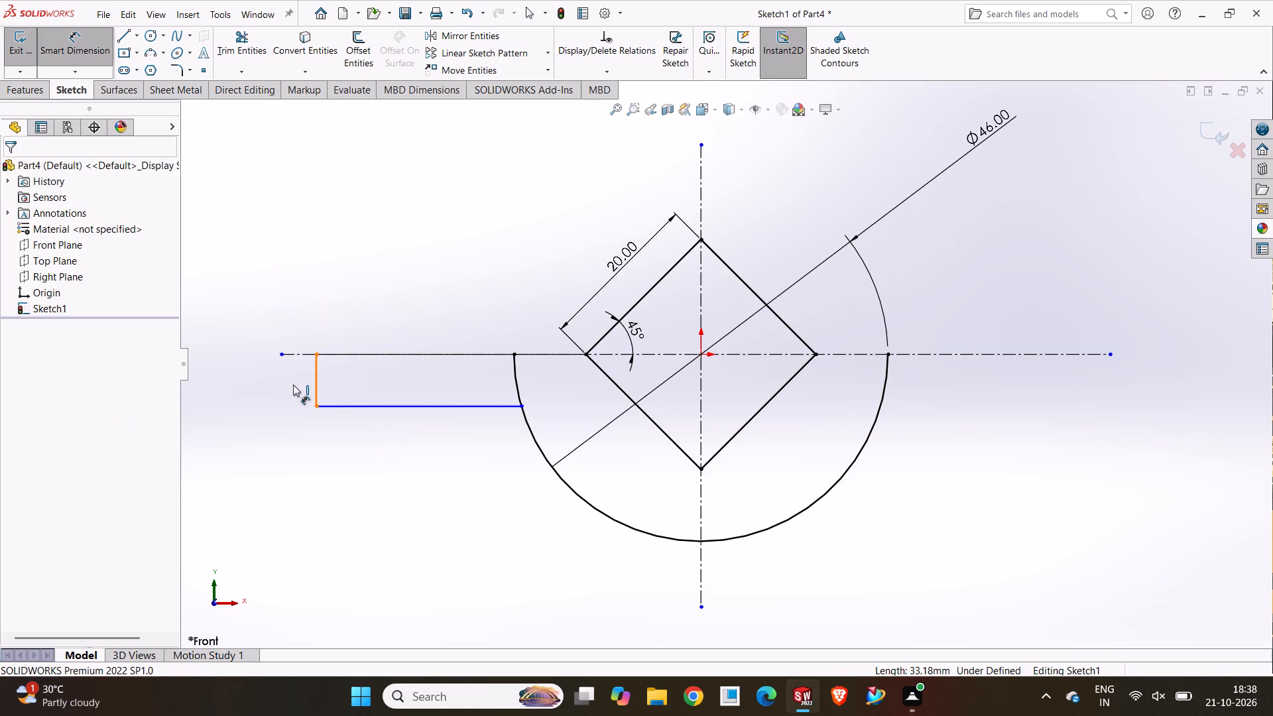
pyautogui.click(292, 385)
pyautogui.press('7')
pyautogui.press('Return')
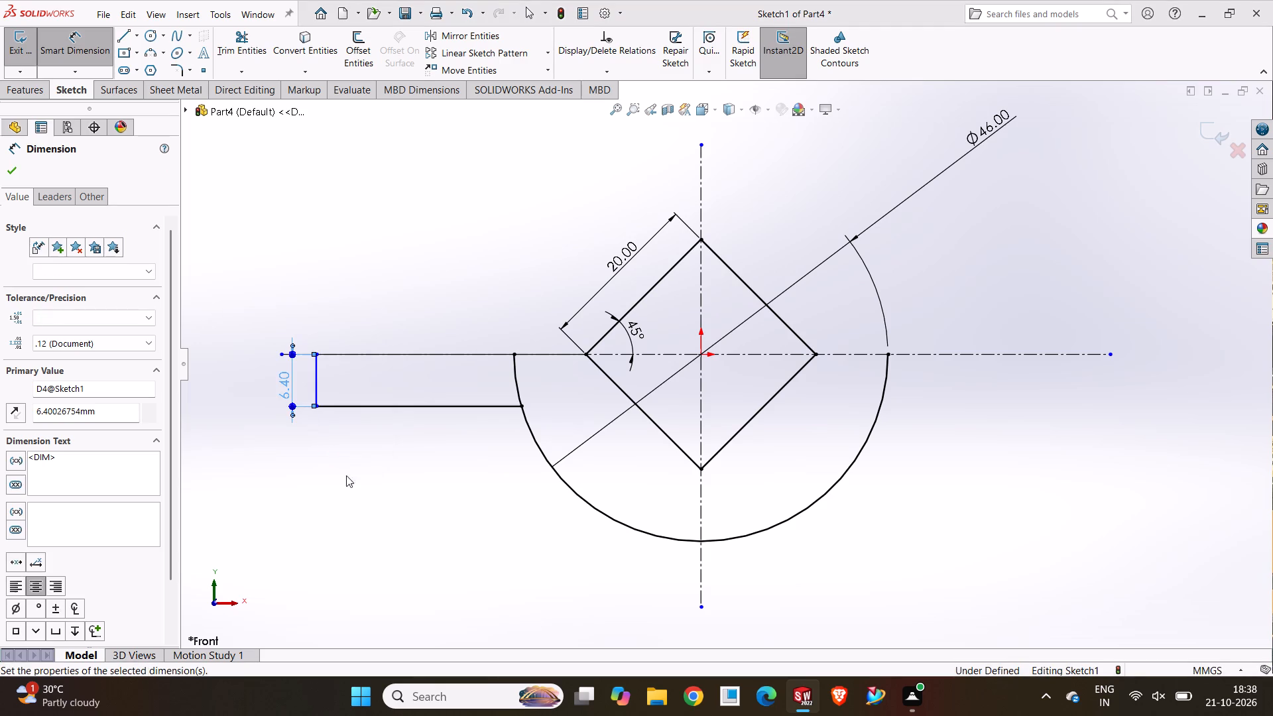
pyautogui.click(363, 495)
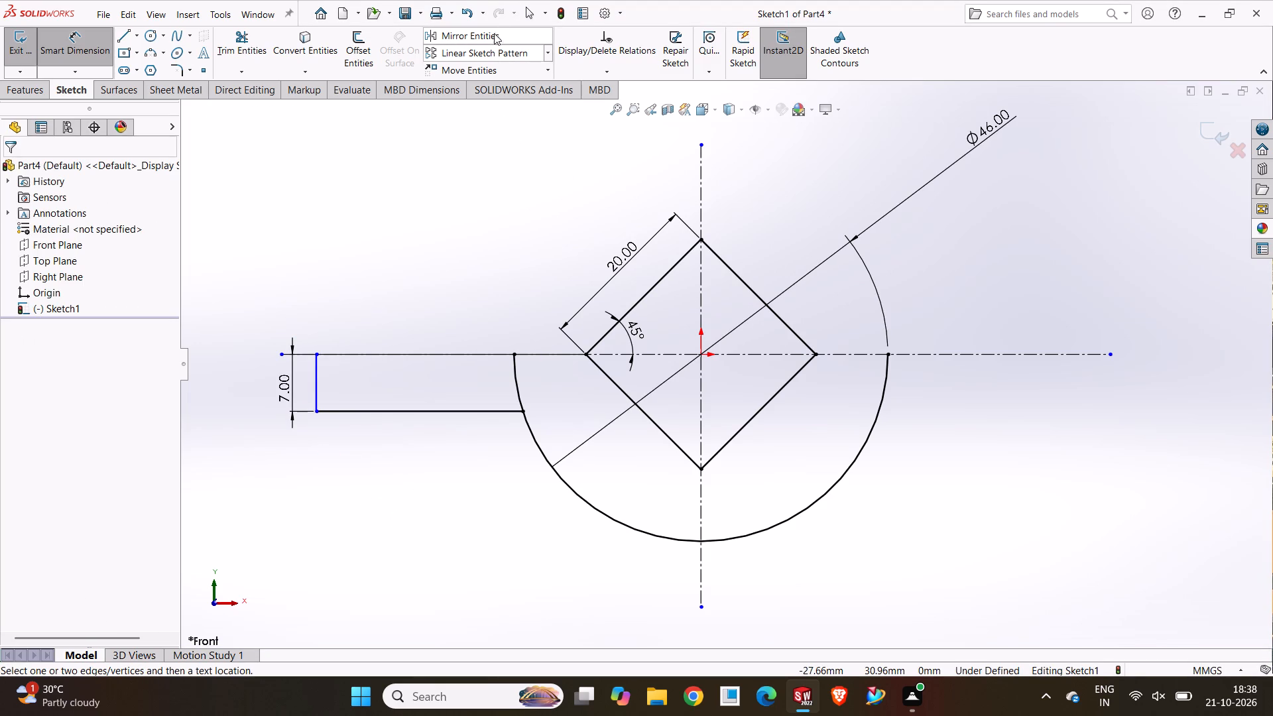
# Mirror the three lines of the left arm about the vertical centerline.
pyautogui.click(493, 36)
pyautogui.click(377, 357)
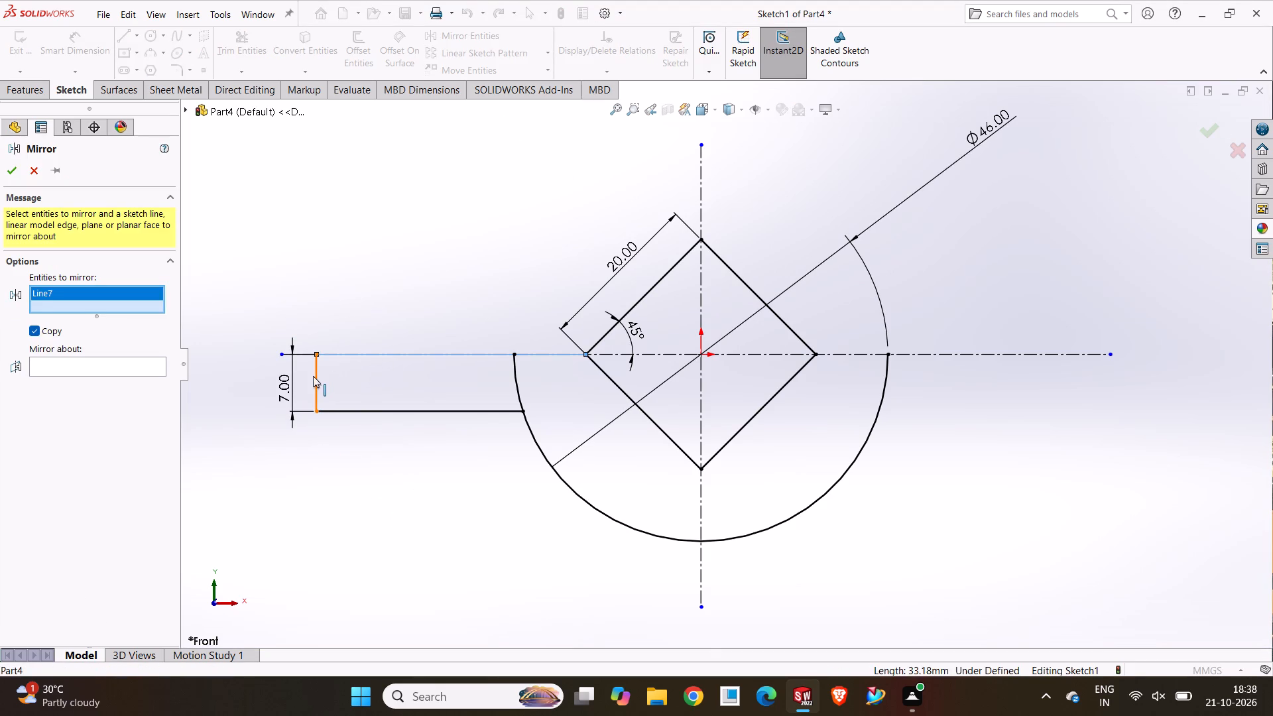
pyautogui.click(313, 376)
pyautogui.click(362, 412)
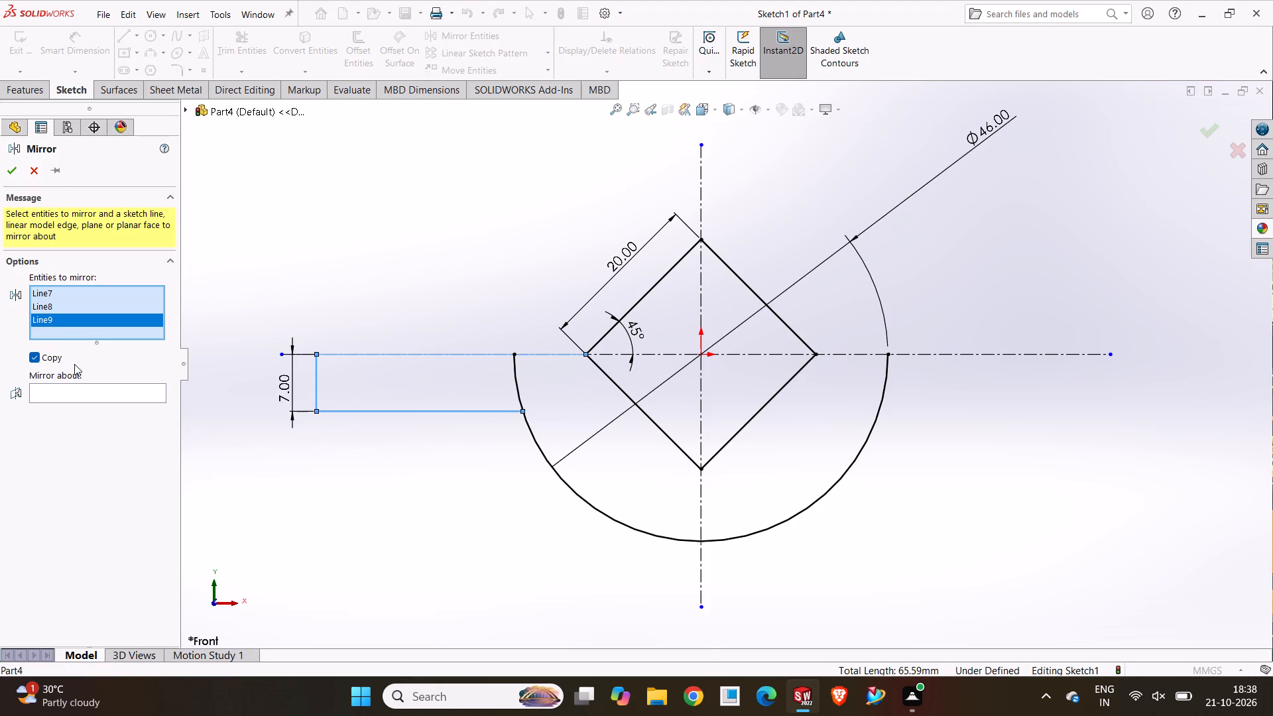
pyautogui.click(90, 397)
pyautogui.click(701, 182)
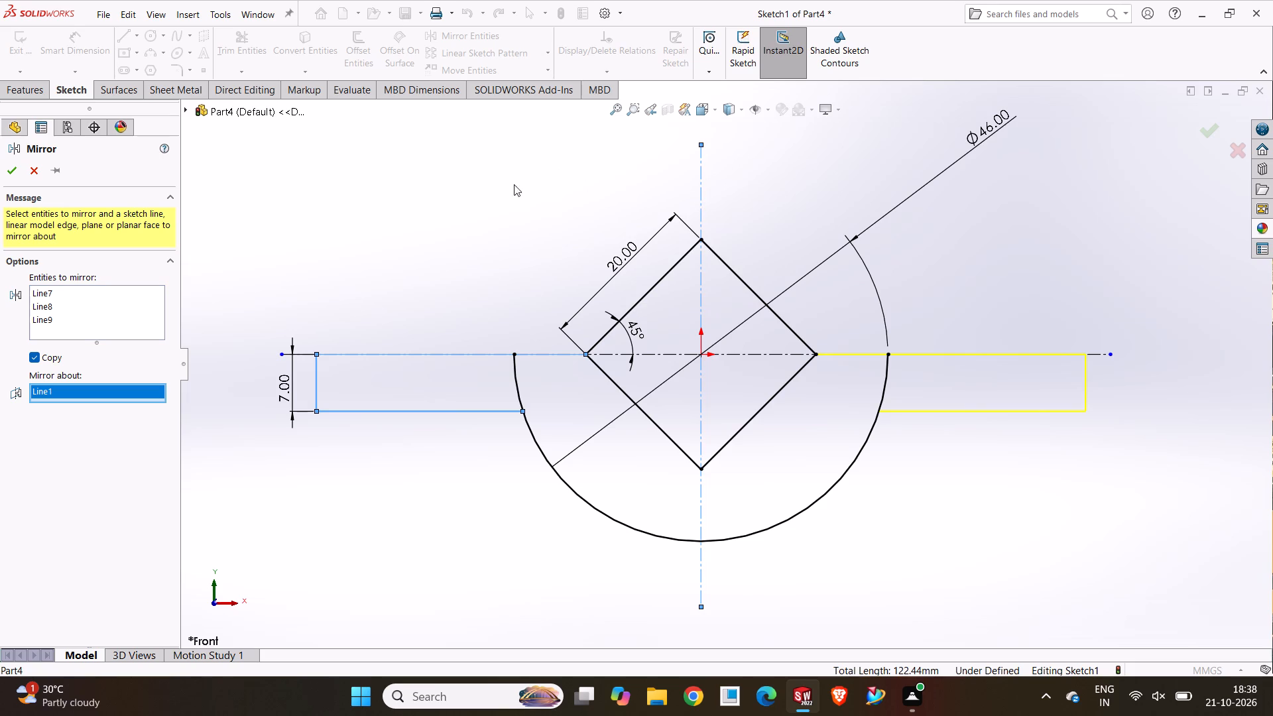
pyautogui.click(13, 168)
pyautogui.click(438, 145)
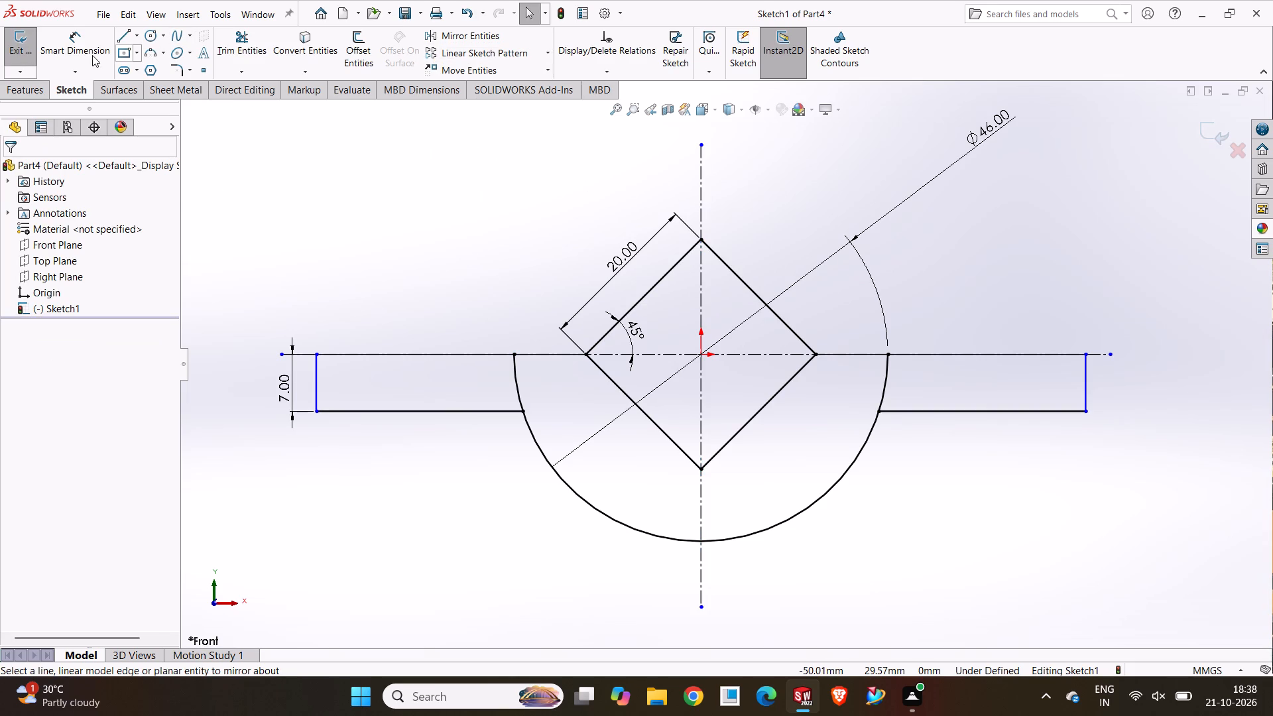
# Dimension the overall width between the upper outer corners of the two arms as 70 mm.
pyautogui.moveTo(90, 51); pyautogui.dragTo(96, 52)
pyautogui.click(311, 353)
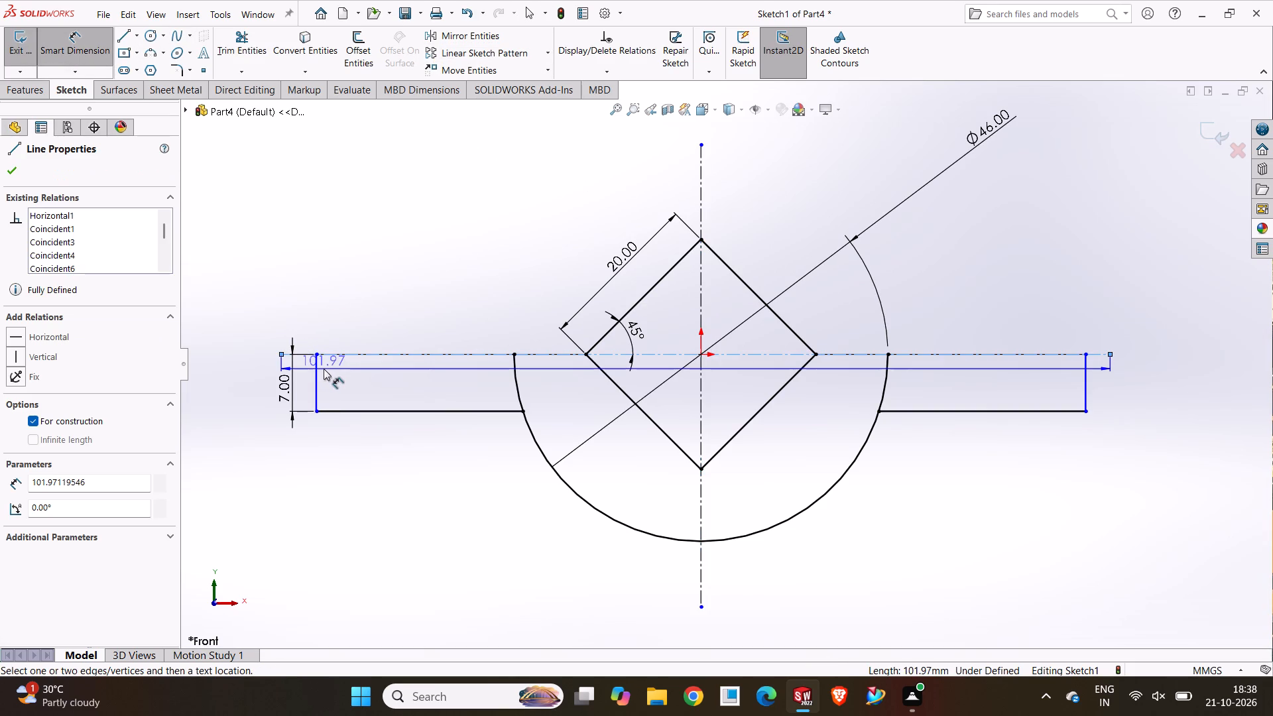
pyautogui.press('Escape')
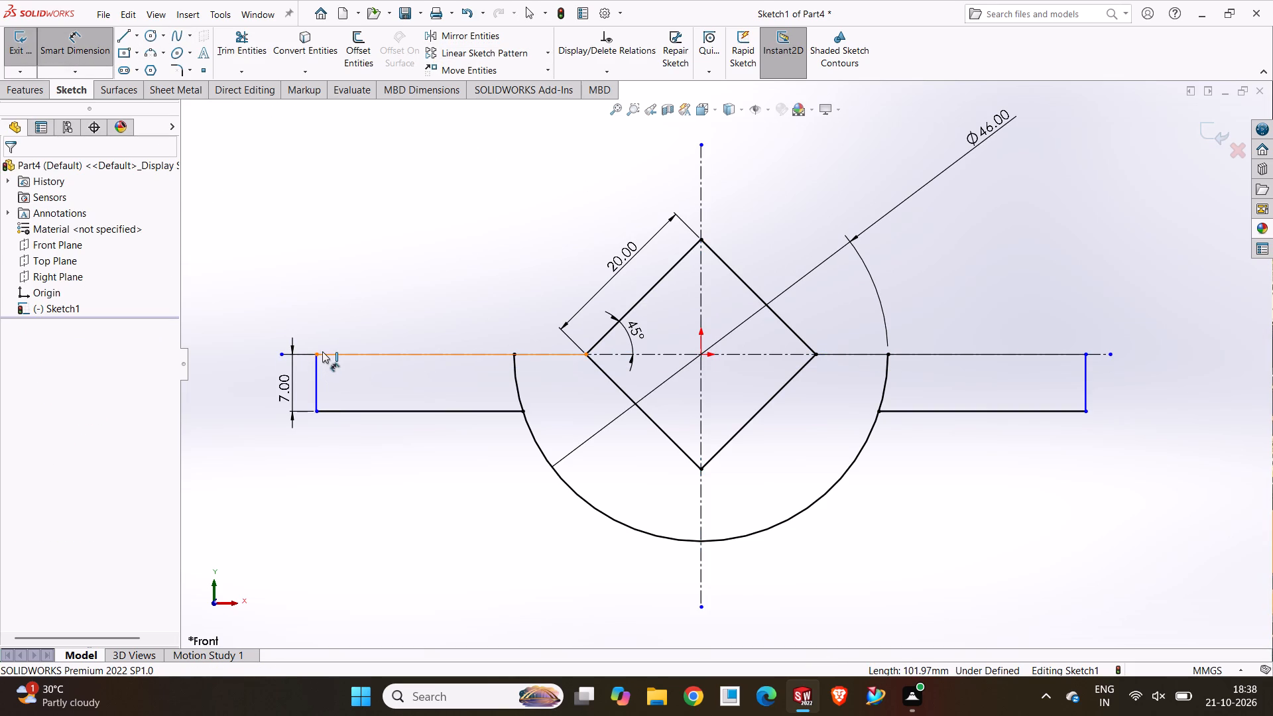
pyautogui.click(320, 355)
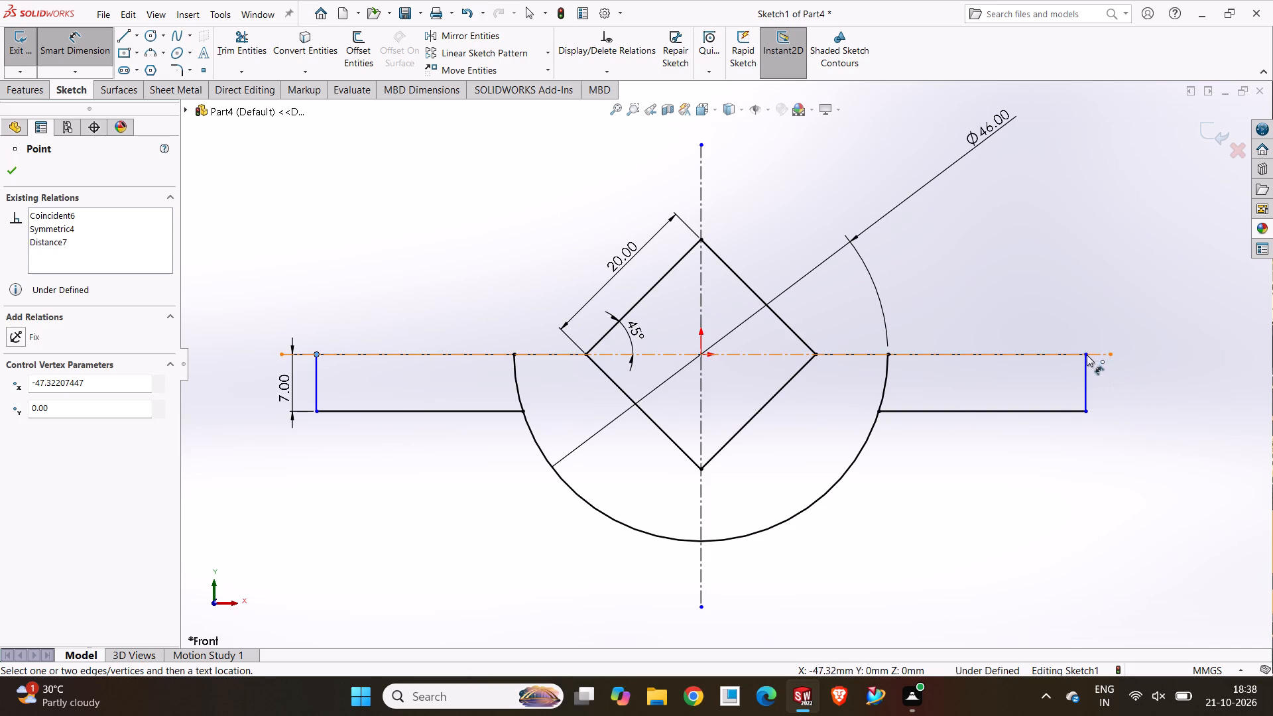
pyautogui.click(1085, 355)
pyautogui.click(756, 177)
pyautogui.write('70')
pyautogui.press('Return')
pyautogui.click(945, 278)
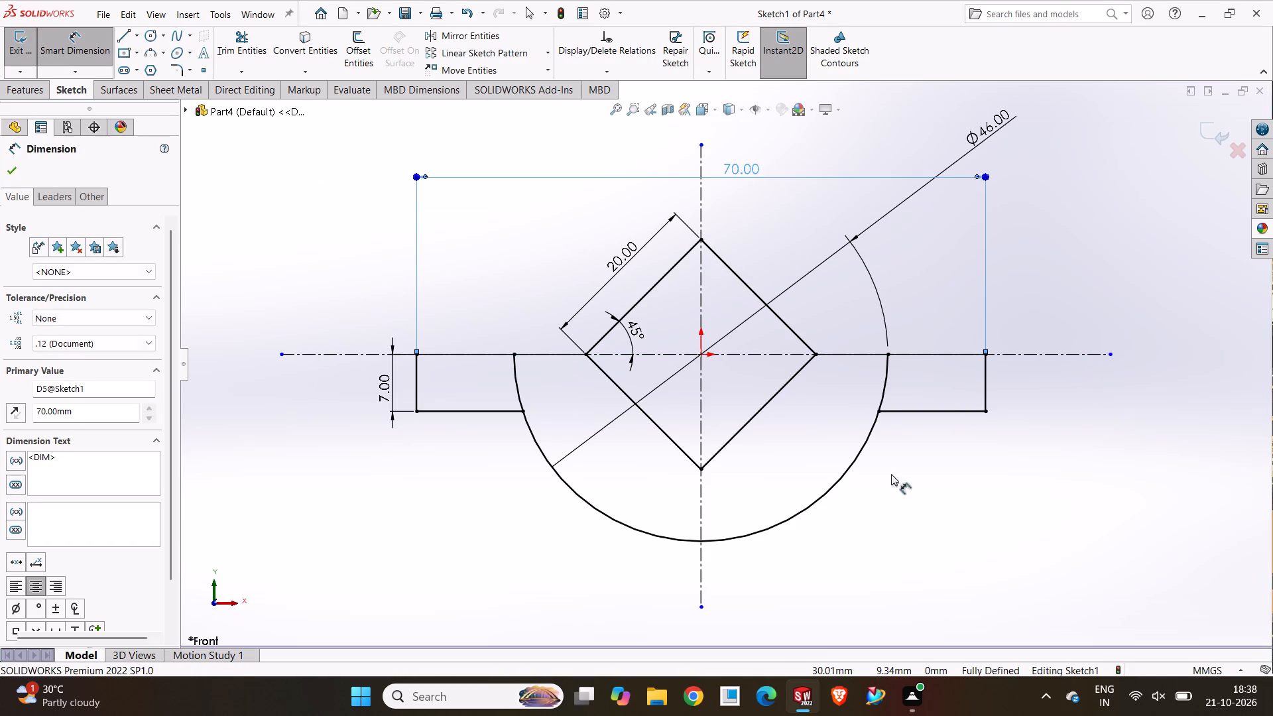
# Trim away the two short arc segments between the upper and lower lines of each arm.
pyautogui.click(248, 40)
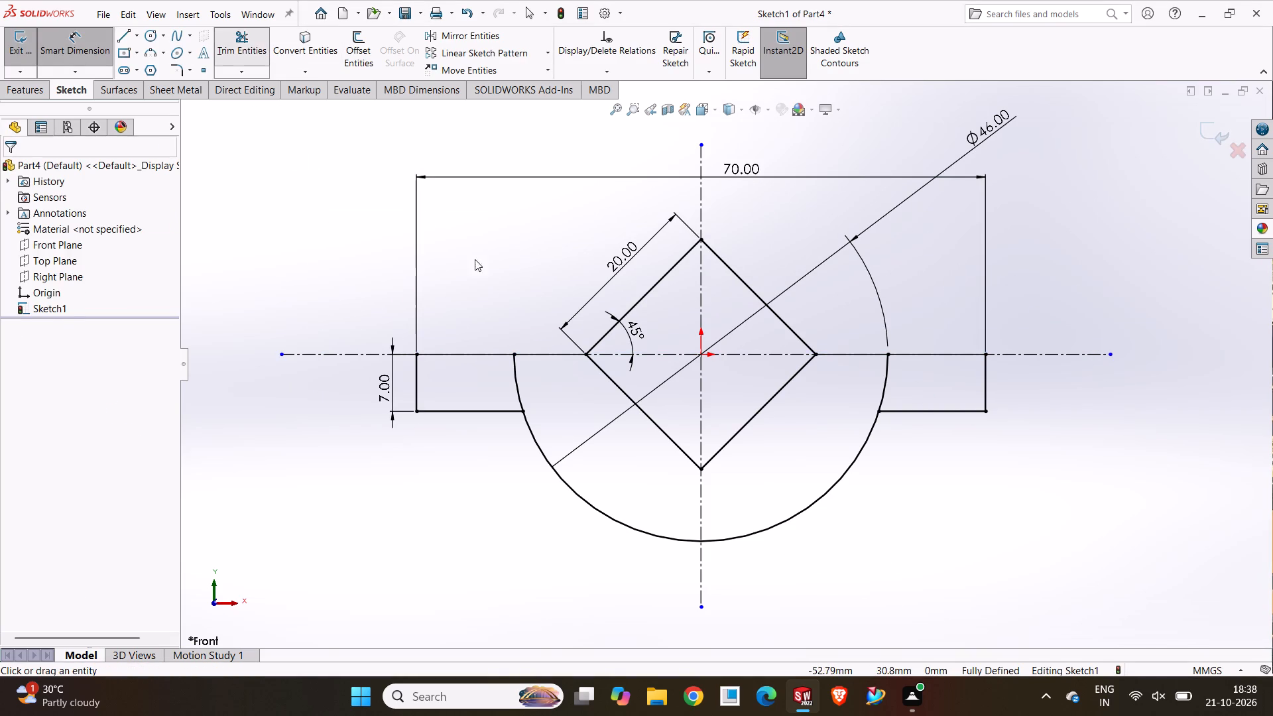
pyautogui.click(513, 383)
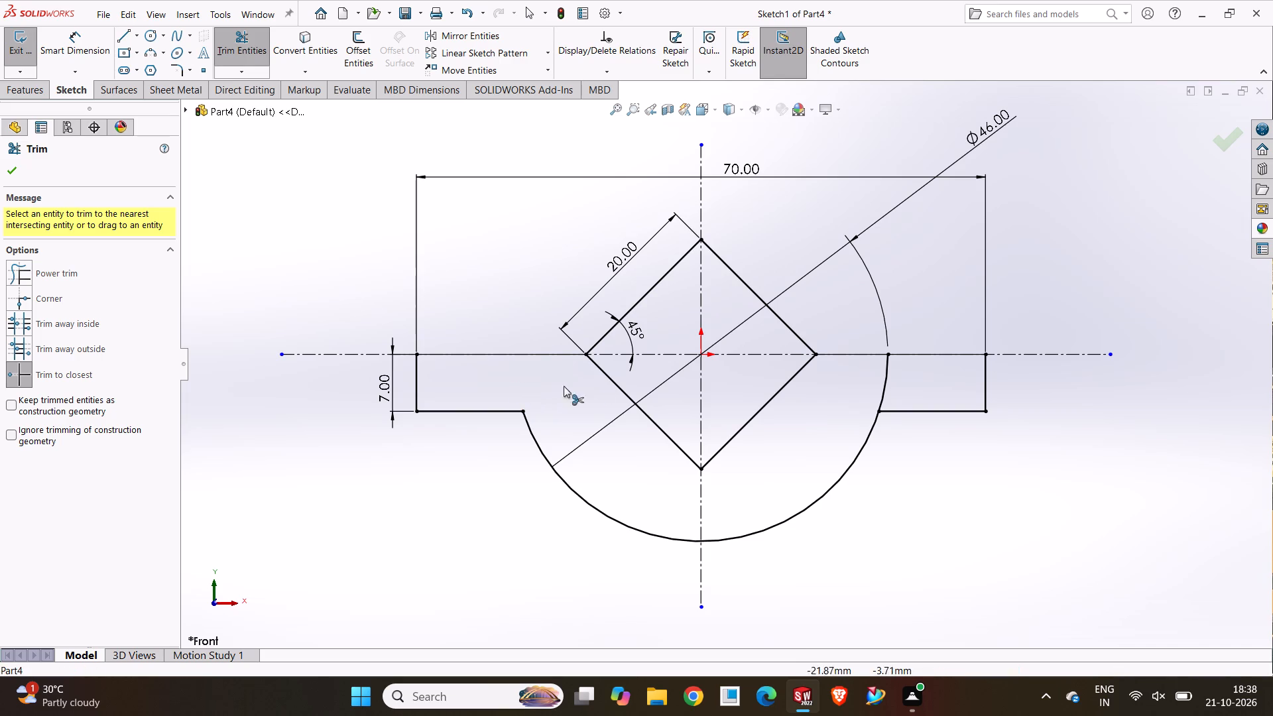
pyautogui.click(884, 375)
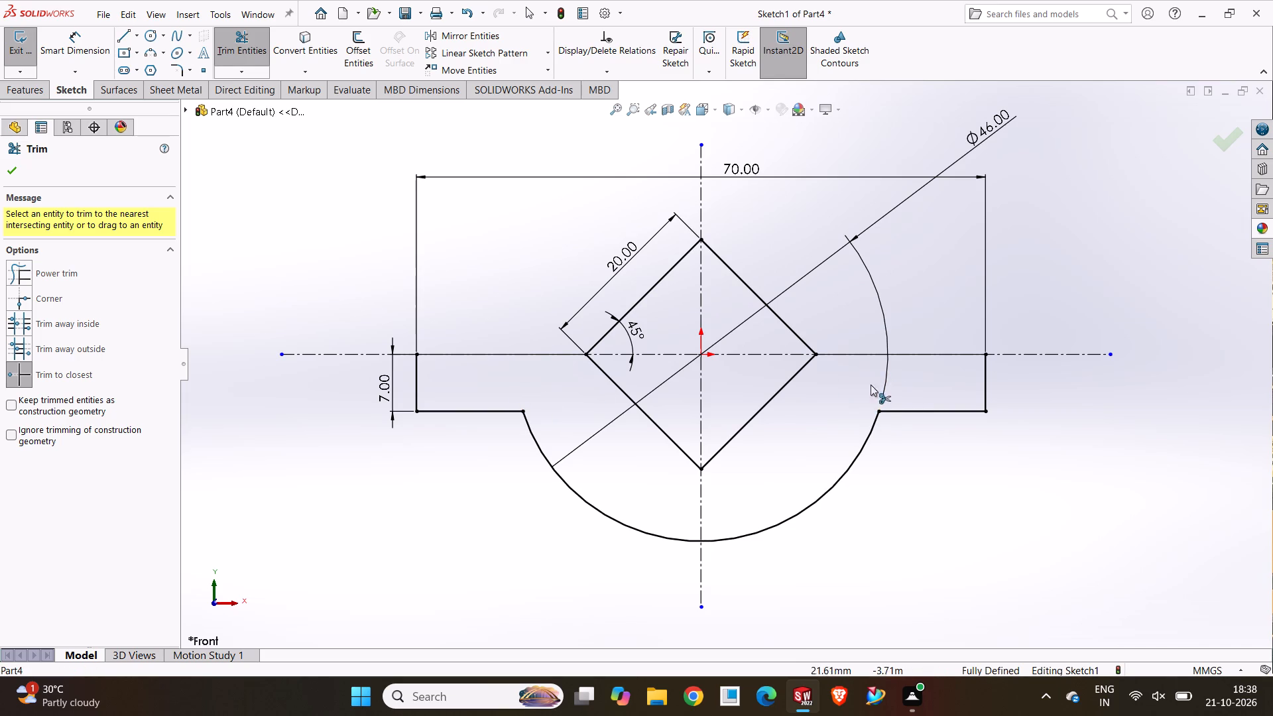
pyautogui.click(21, 174)
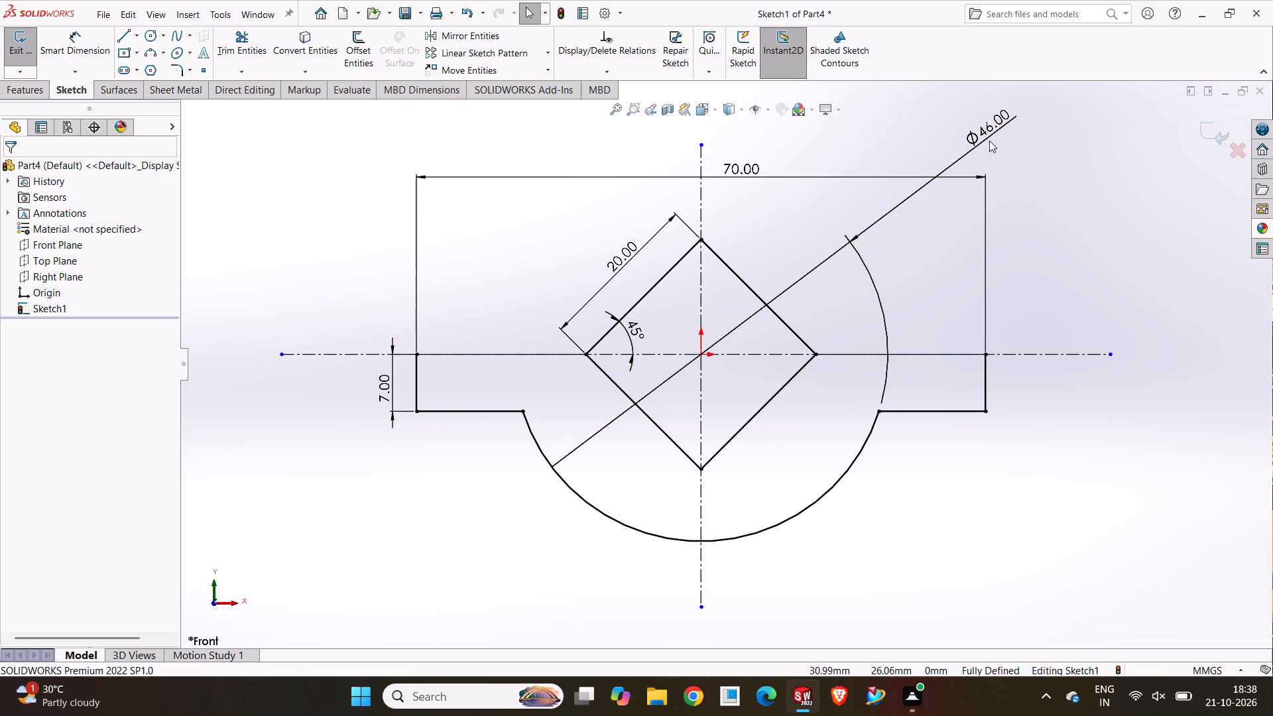
# Move the arc's 46 mm diameter dimension to the lower left, outside the profile.
pyautogui.moveTo(990, 137); pyautogui.dragTo(525, 520)
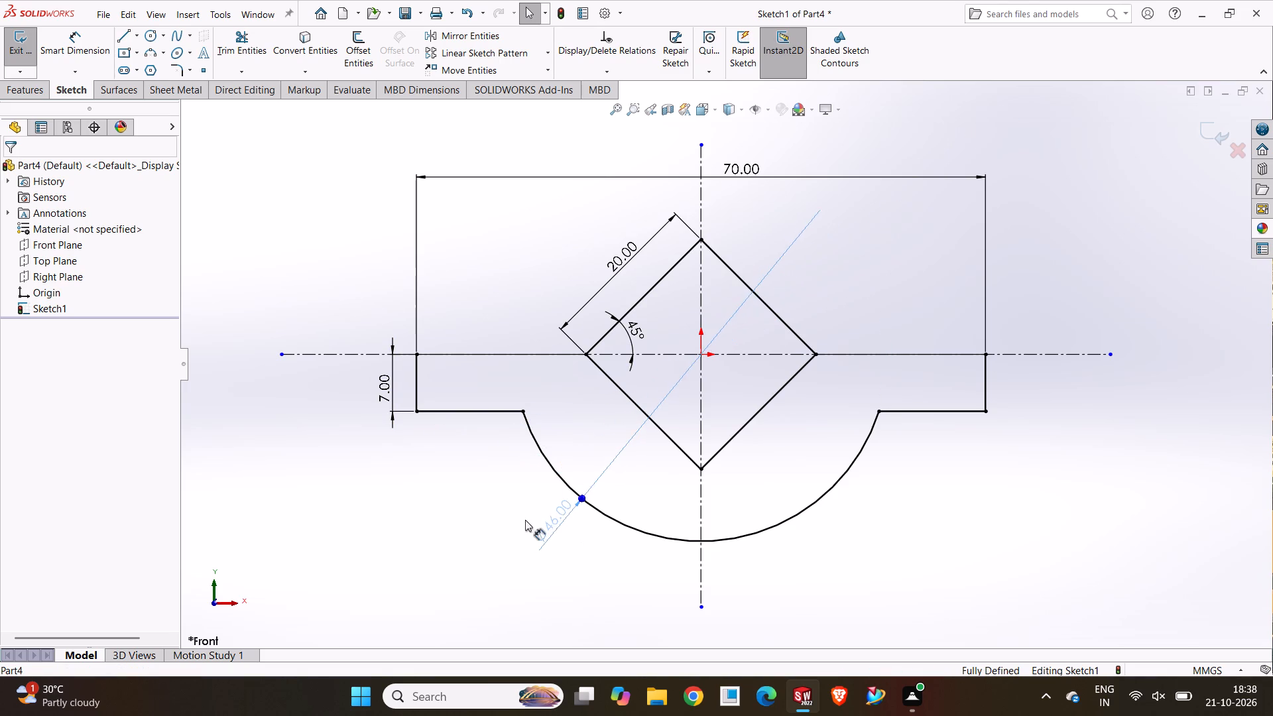
pyautogui.moveTo(525, 520); pyautogui.dragTo(430, 554)
pyautogui.click(872, 542)
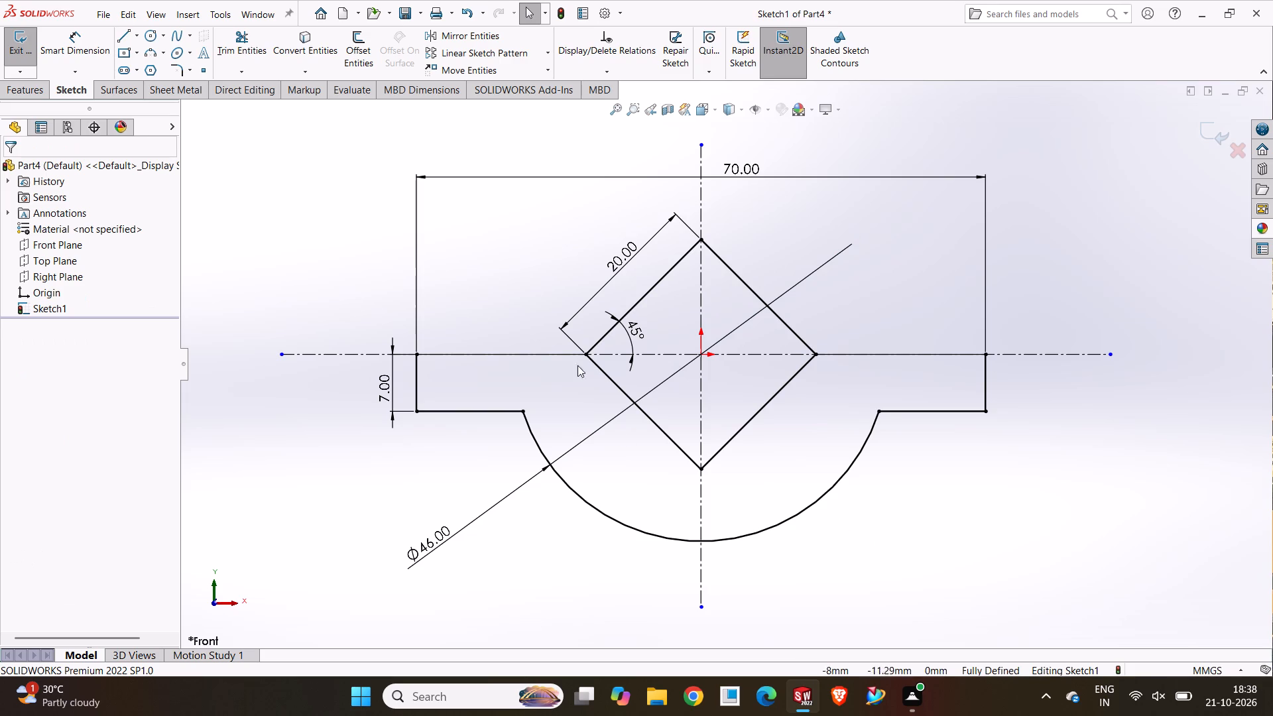
# Convert the diamond's two upper sides to construction geometry.
pyautogui.click(654, 294)
pyautogui.click(652, 290)
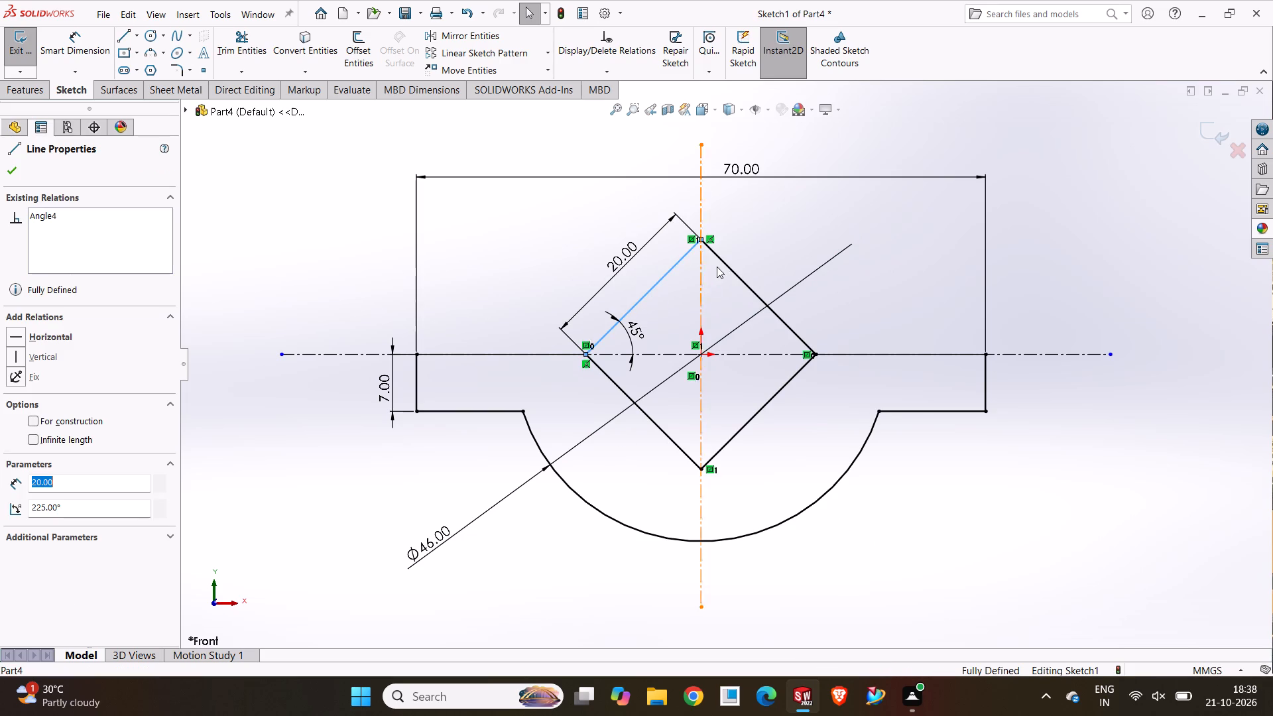
pyautogui.keyDown('ctrl'); pyautogui.click(745, 281); pyautogui.keyUp('ctrl')
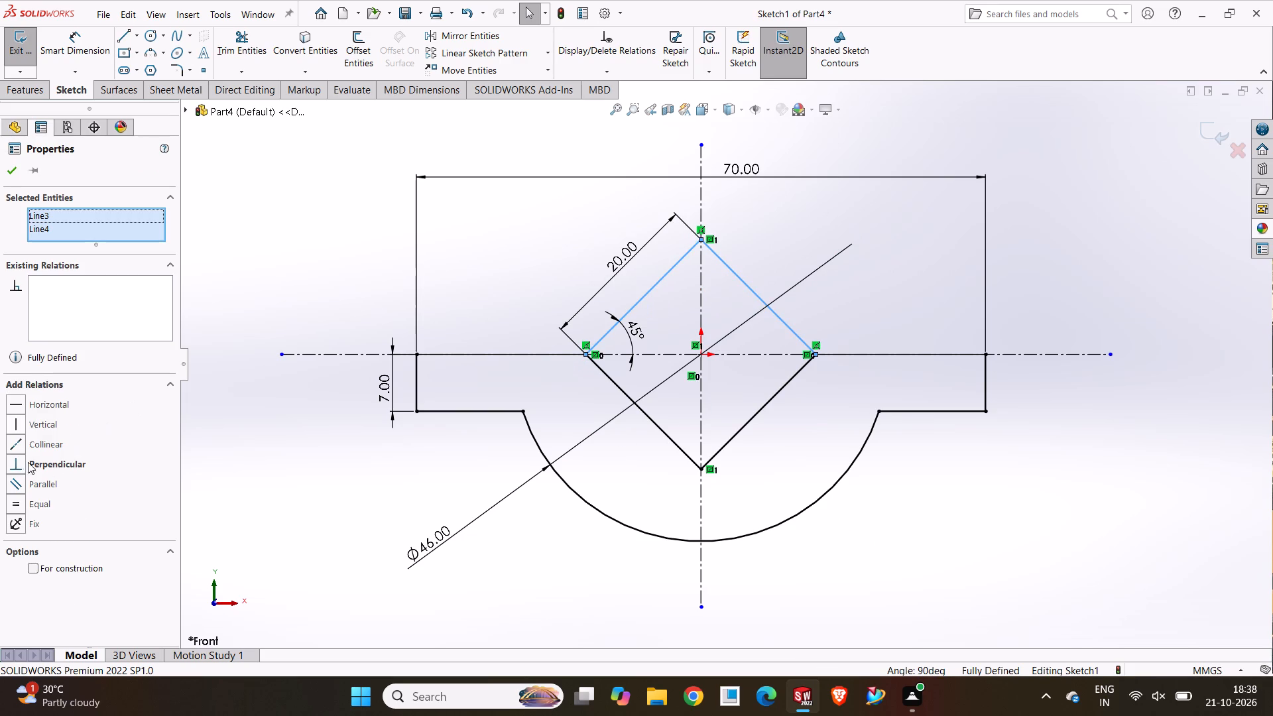
pyautogui.click(40, 564)
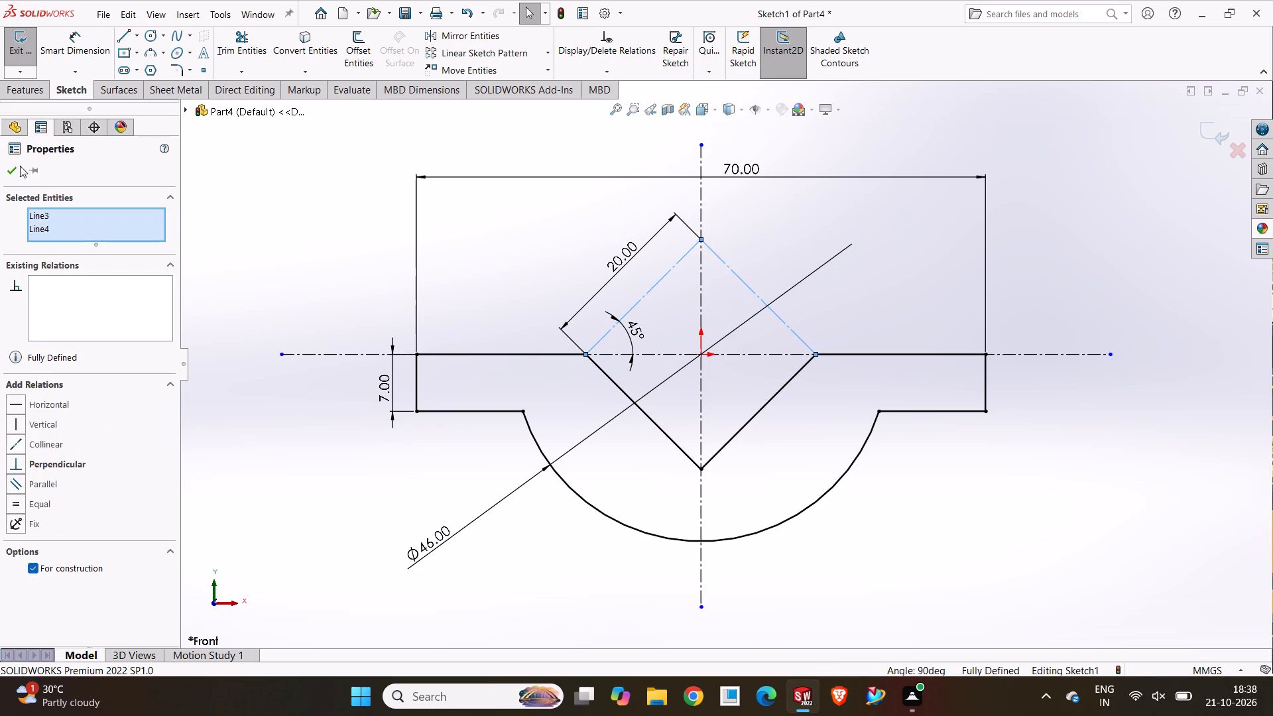
pyautogui.click(15, 174)
pyautogui.click(317, 290)
# Extrude the closed V-notch profile as a boss to a depth of 50 mm using the Mid Plane end condition.
pyautogui.scroll(-2, 713, 379)
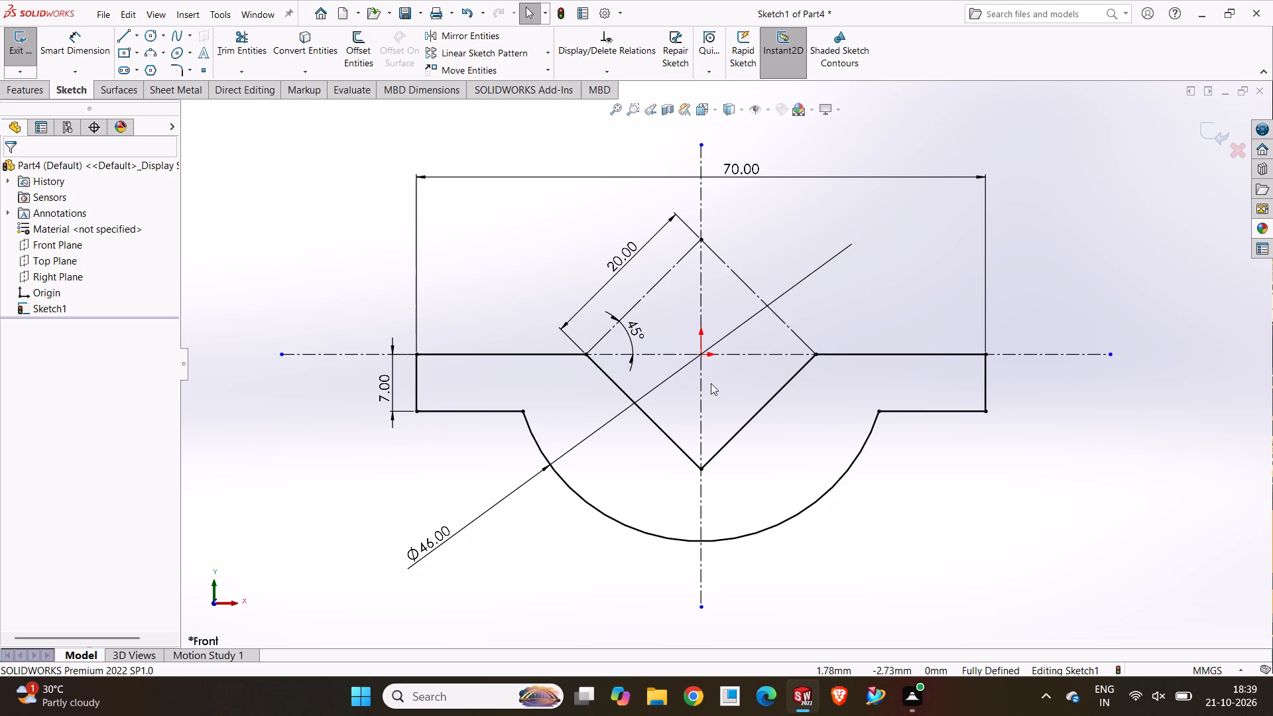
pyautogui.scroll(-1, 711, 383)
pyautogui.scroll(4, 711, 386)
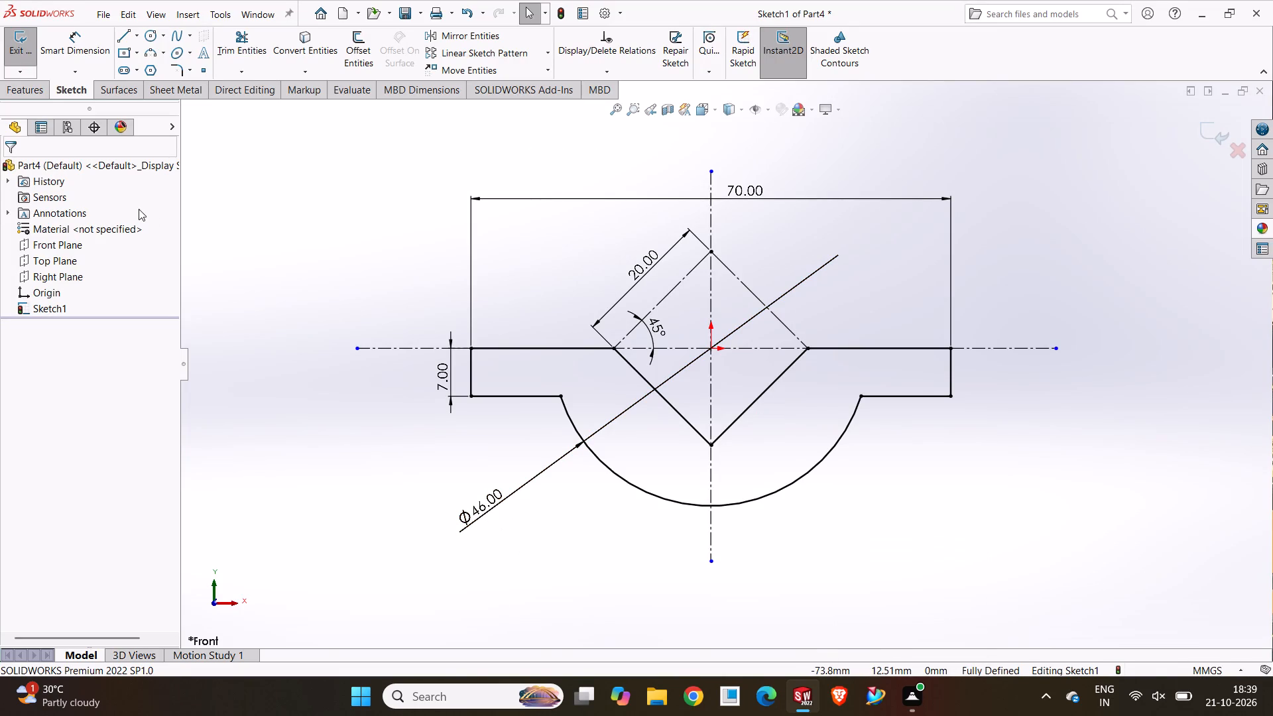
pyautogui.click(32, 90)
pyautogui.click(27, 60)
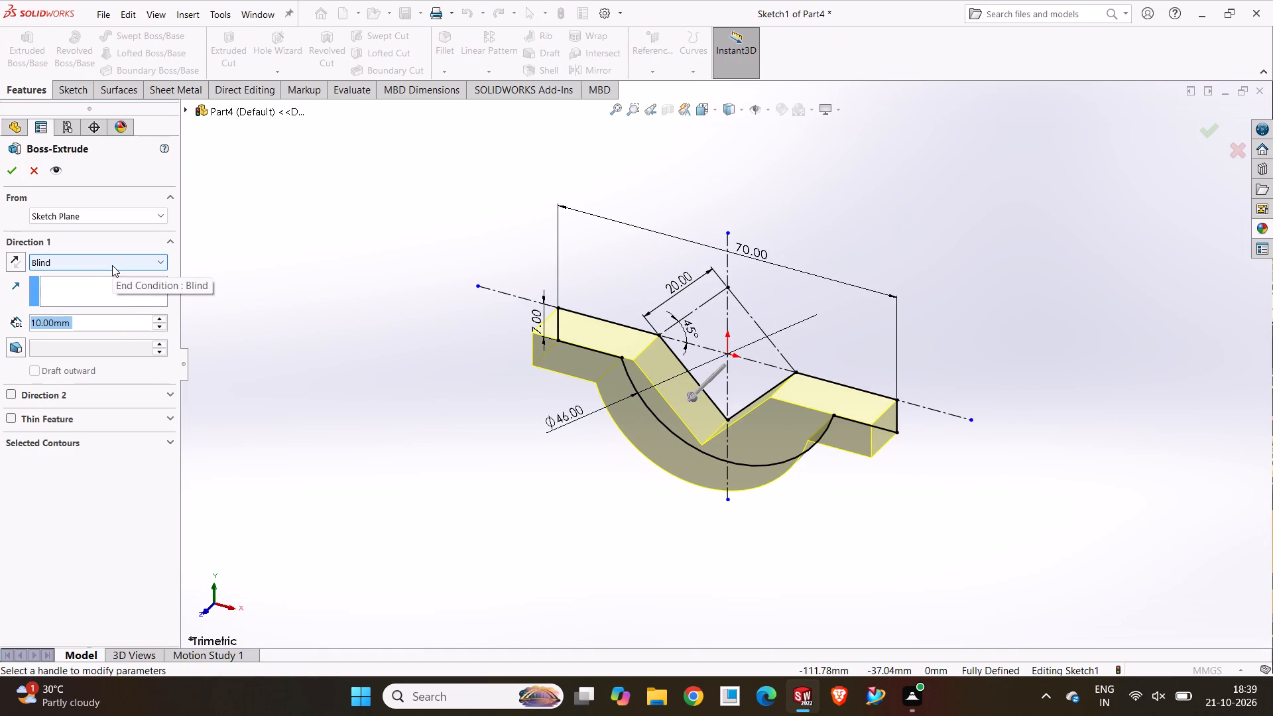
pyautogui.click(113, 267)
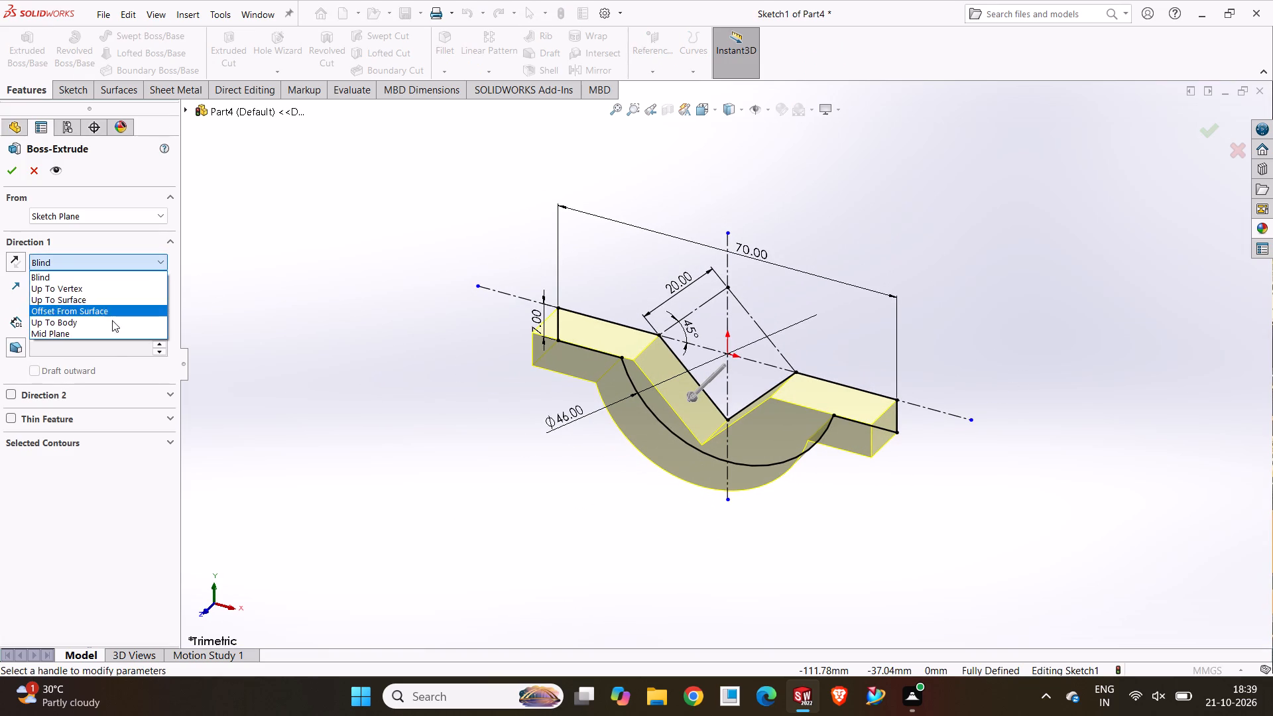
pyautogui.click(108, 341)
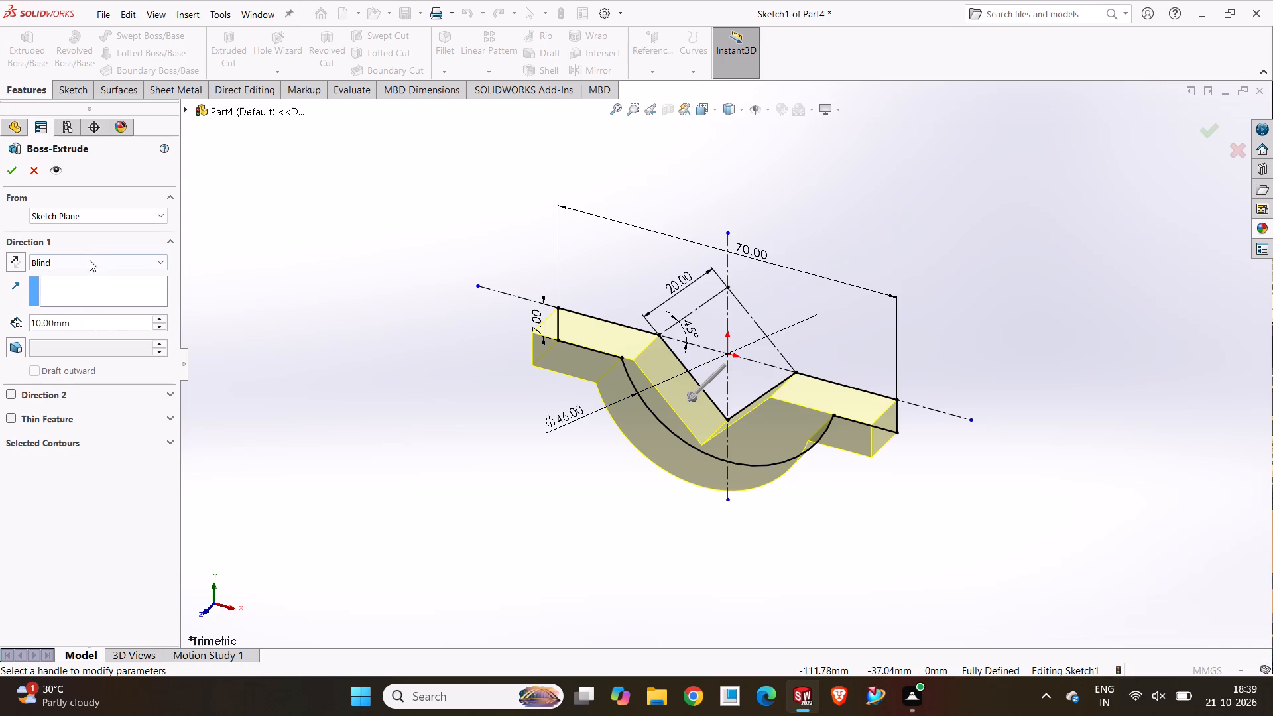
pyautogui.click(89, 264)
pyautogui.click(81, 336)
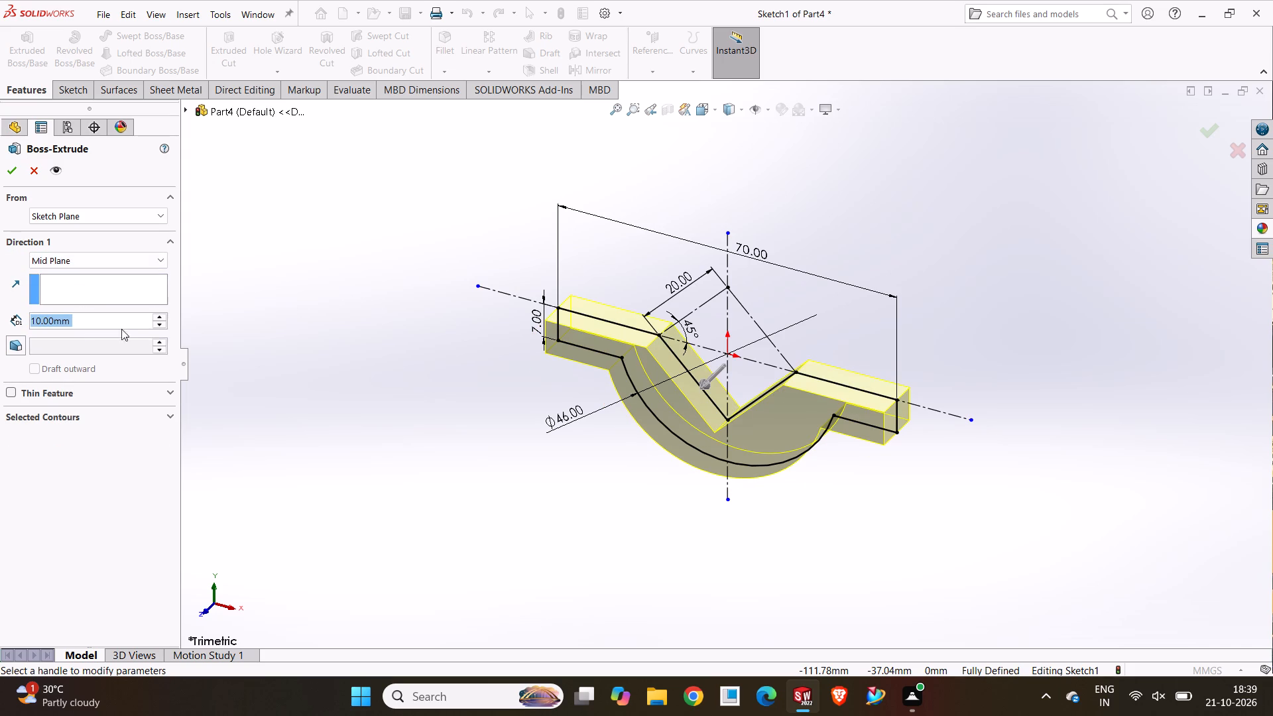
pyautogui.tripleClick(160, 319)
pyautogui.click(160, 319)
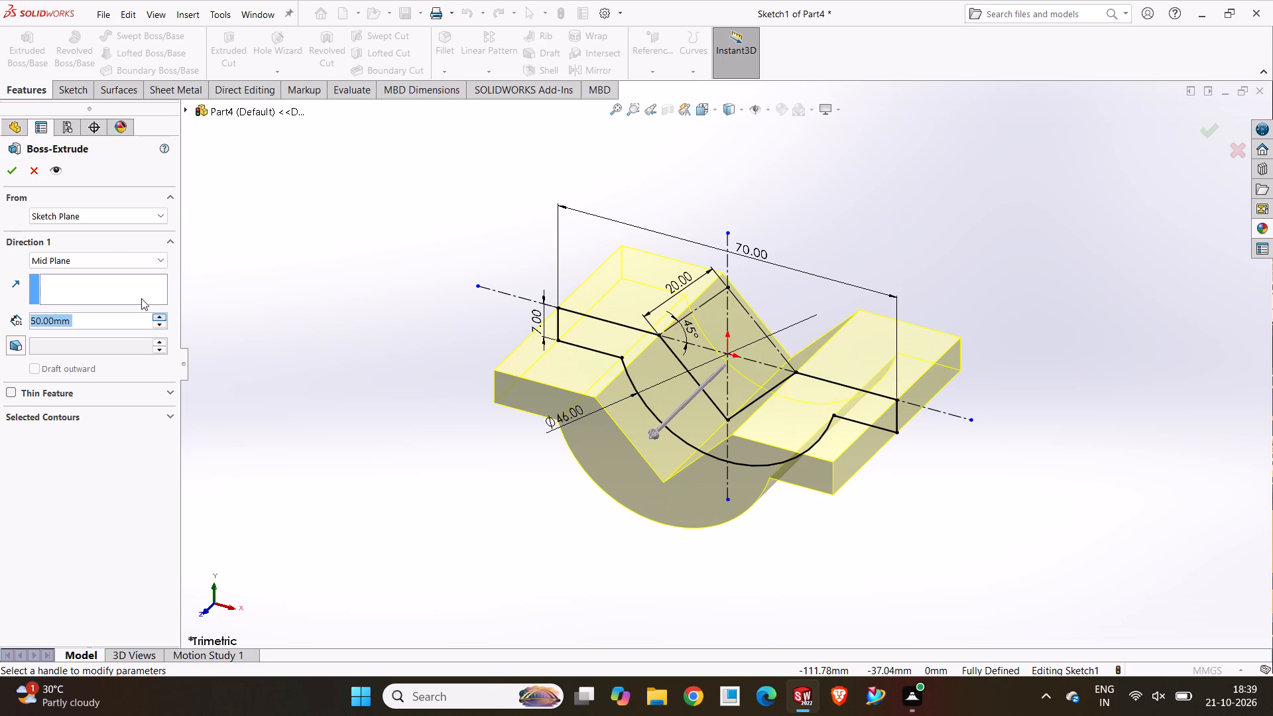
pyautogui.click(17, 175)
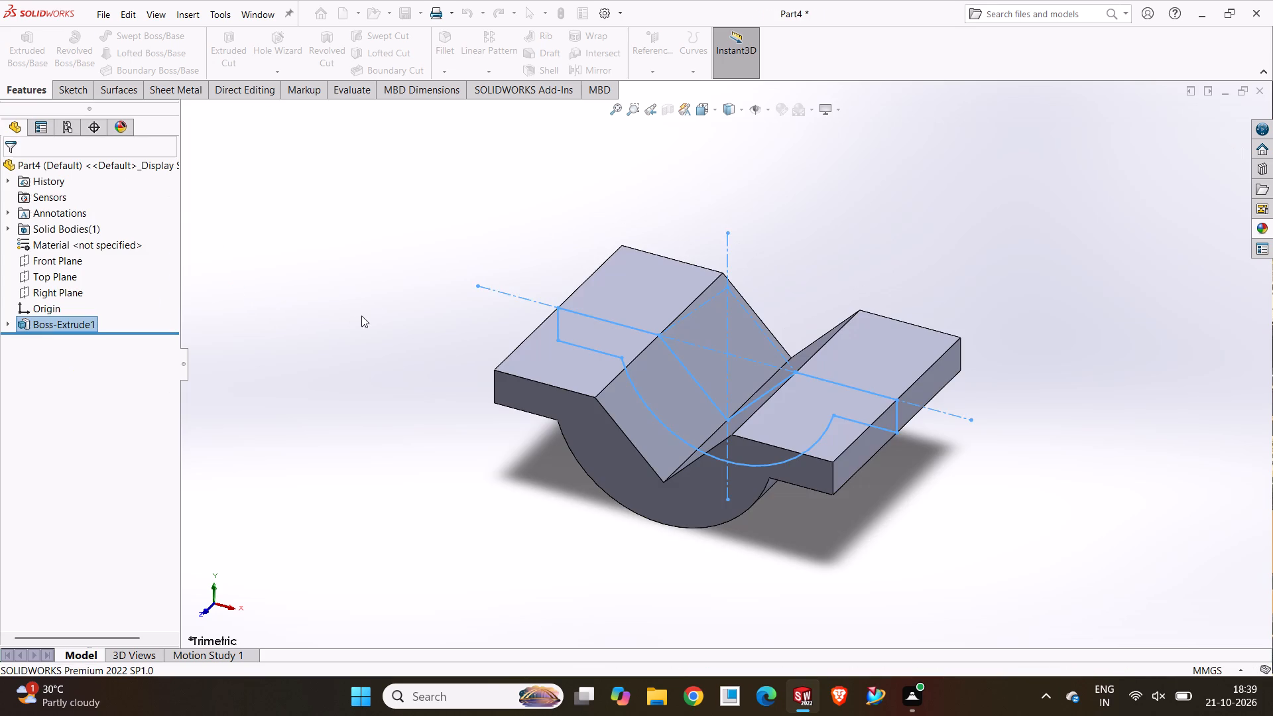
pyautogui.click(361, 316)
# Start a new sketch on the flat top face of the left arm.
pyautogui.moveTo(438, 432); pyautogui.dragTo(508, 357, button='middle')
pyautogui.middleClick(509, 356)
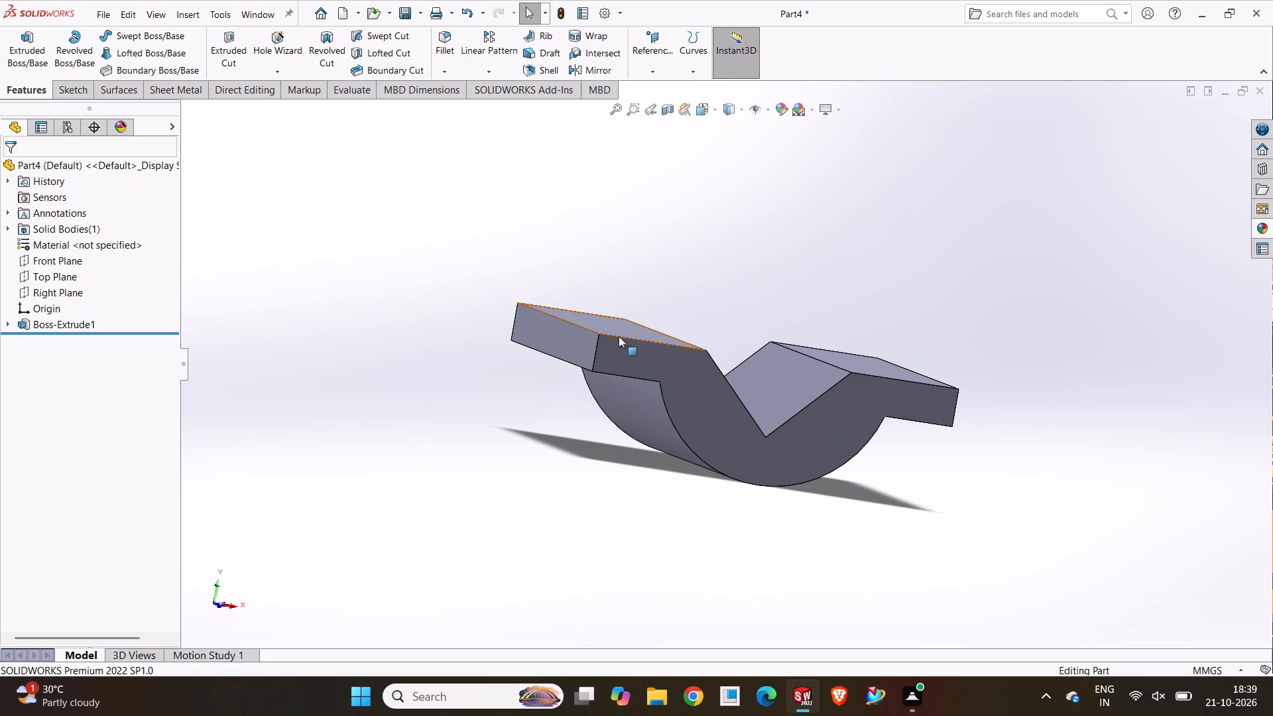
pyautogui.moveTo(692, 452); pyautogui.dragTo(656, 513, button='middle')
pyautogui.moveTo(581, 263); pyautogui.dragTo(590, 286)
pyautogui.click(605, 314)
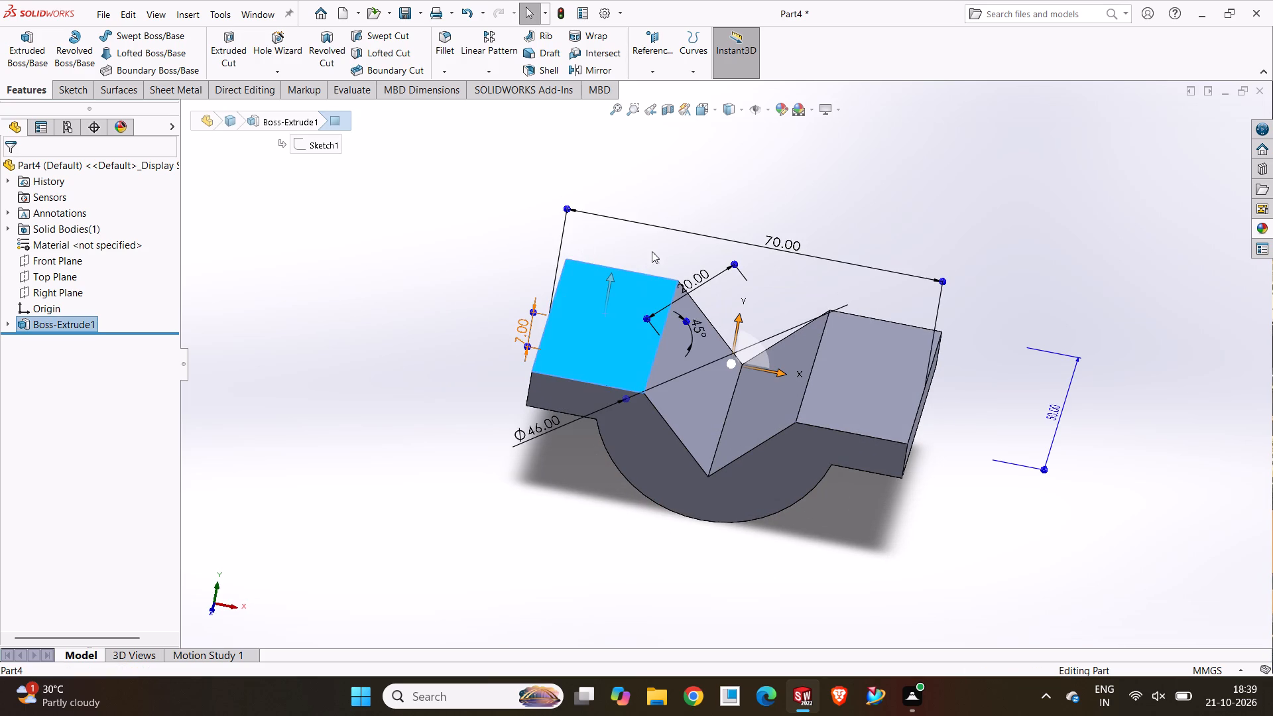
pyautogui.rightClick(434, 267)
pyautogui.click(467, 255)
pyautogui.click(401, 373)
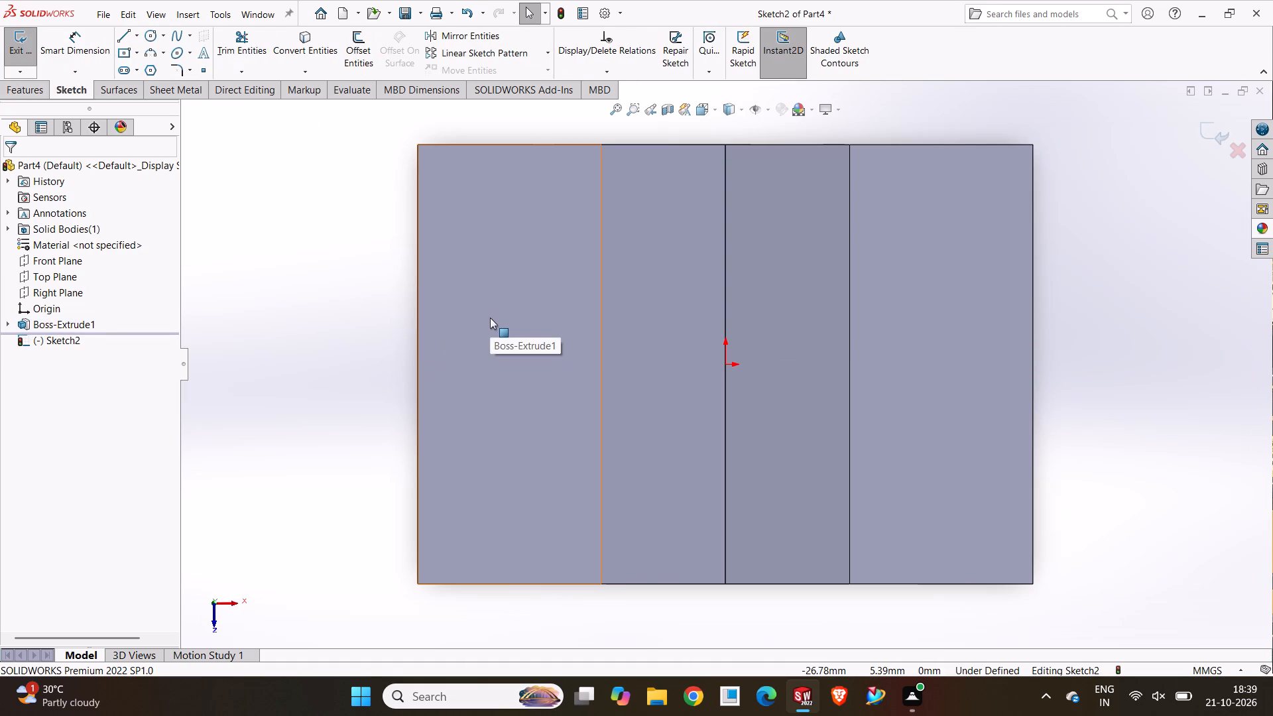
# Draw a vertical centerline from the back end of the V-groove's bottom edge to the origin, plus a horizontal one about 28 mm long onto the left arm.
pyautogui.scroll(1, 609, 286)
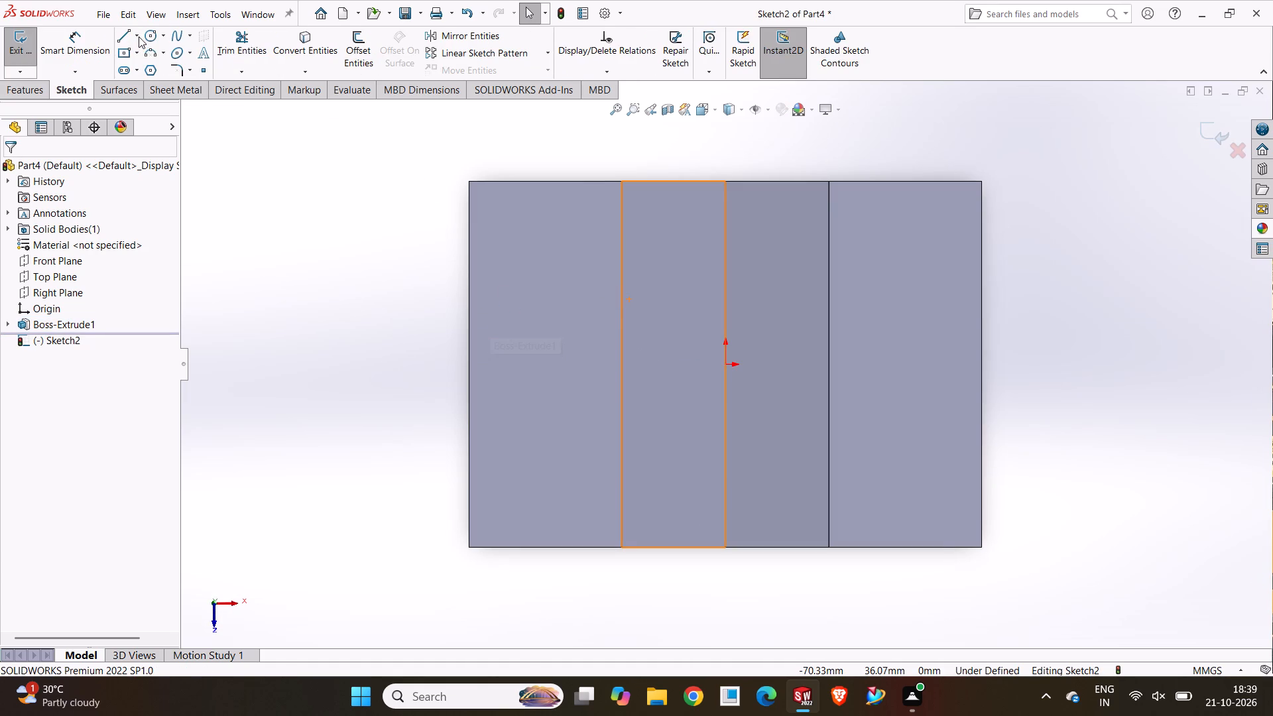
pyautogui.click(137, 34)
pyautogui.click(152, 67)
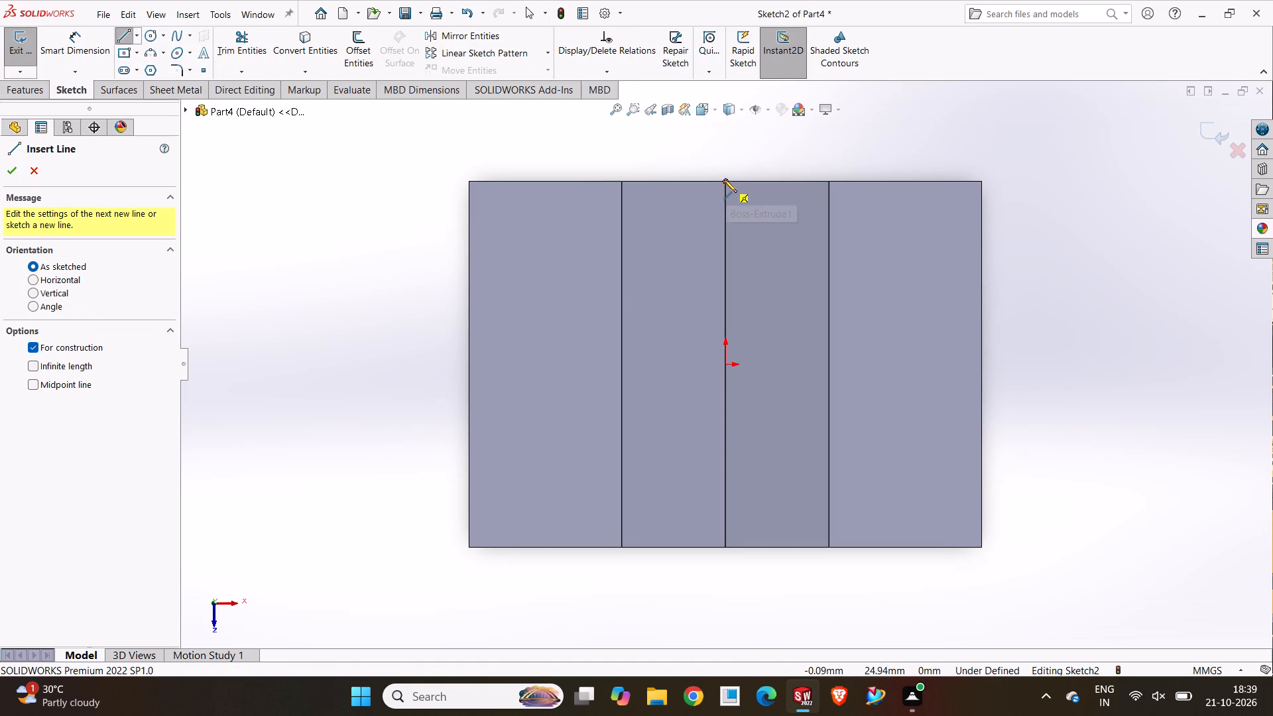
pyautogui.click(723, 180)
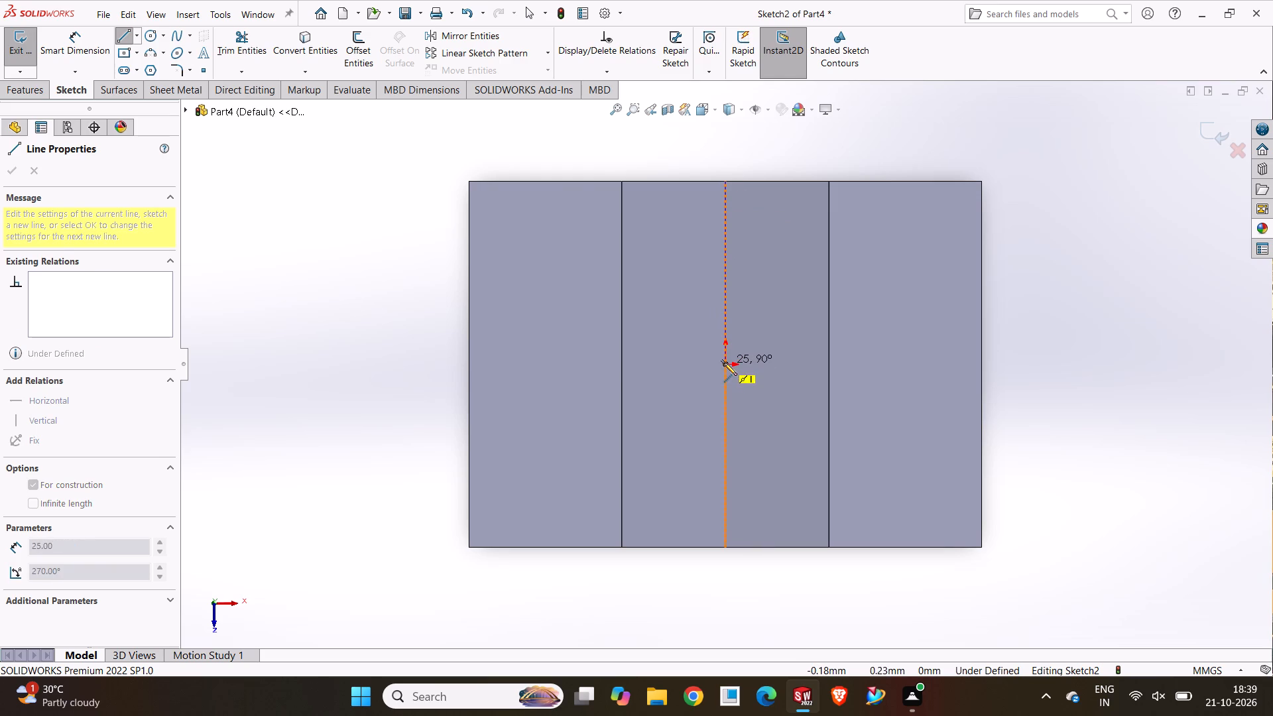
pyautogui.click(724, 363)
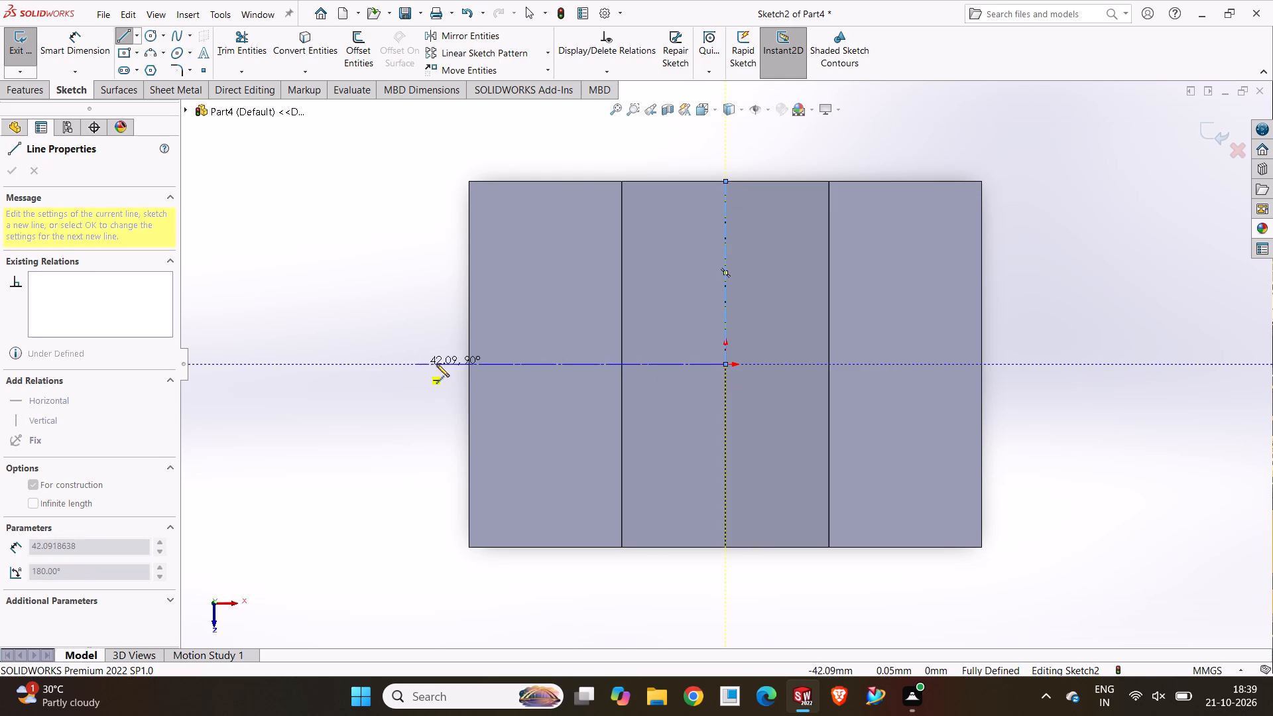
pyautogui.click(520, 365)
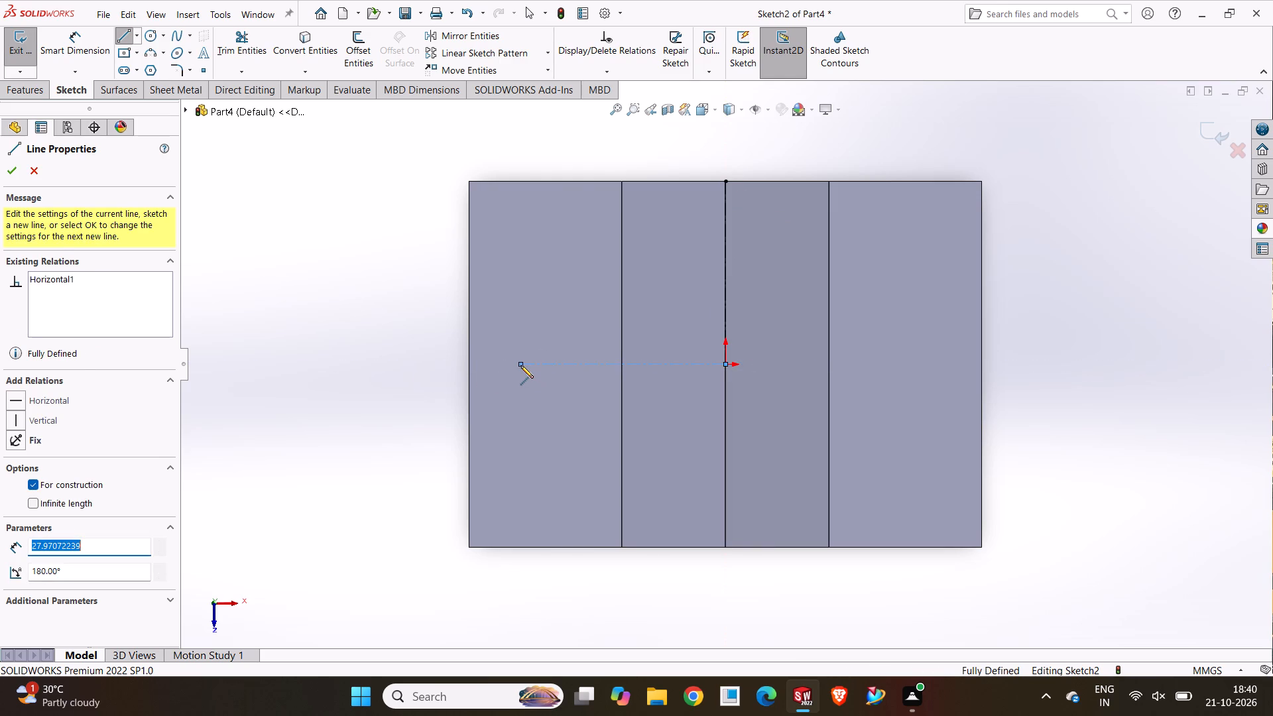
pyautogui.press('Escape')
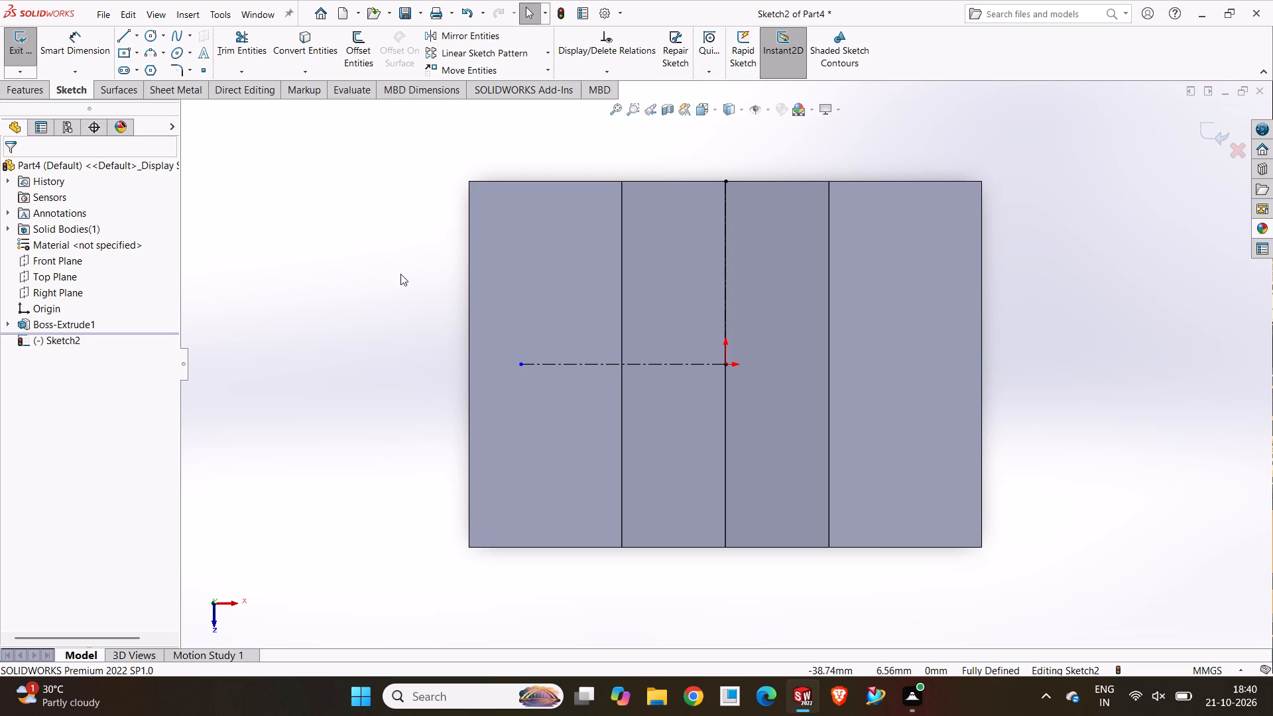
# Sketch a circle of about 5.3 mm radius on the left arm's face, near its back corner.
pyautogui.click(146, 35)
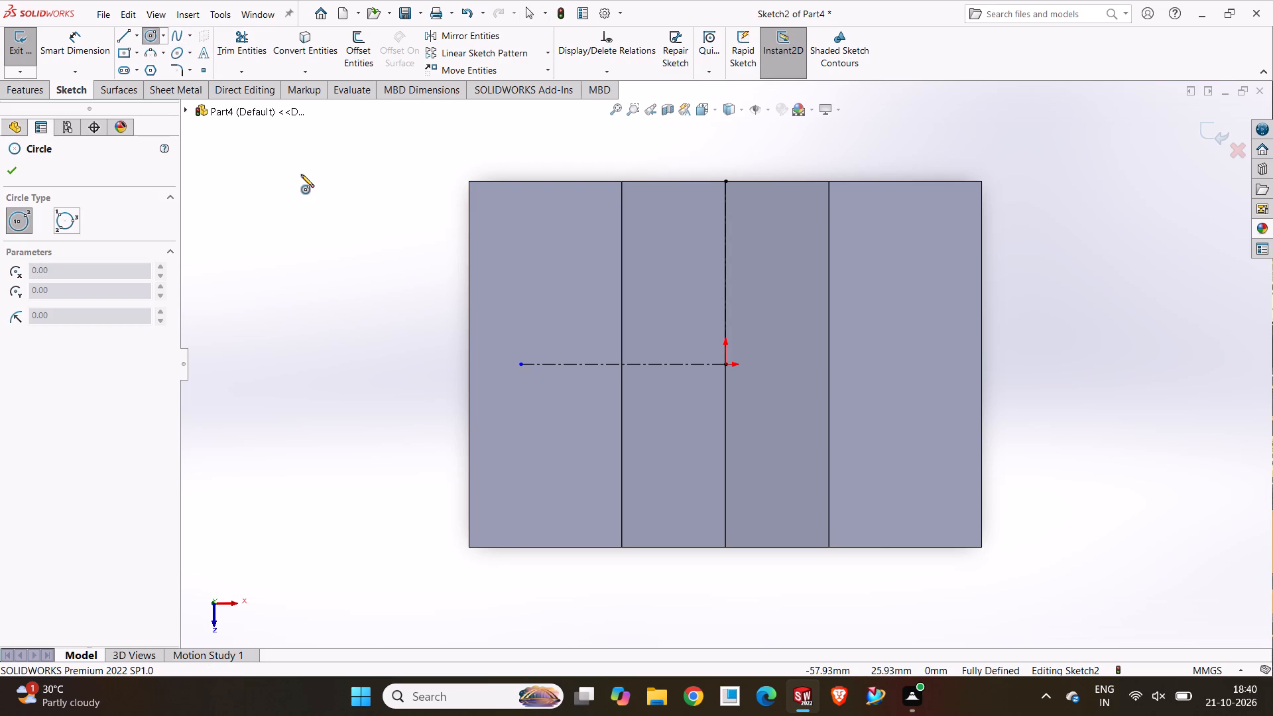
pyautogui.click(541, 247)
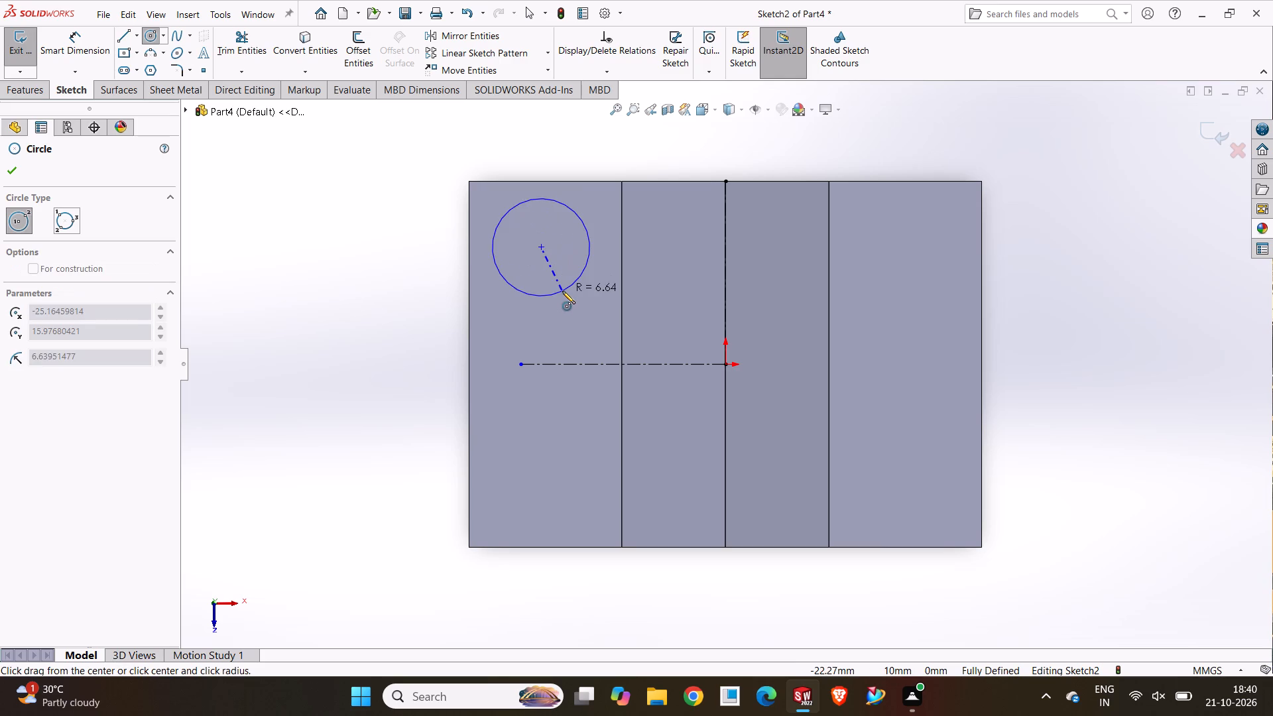
pyautogui.click(558, 282)
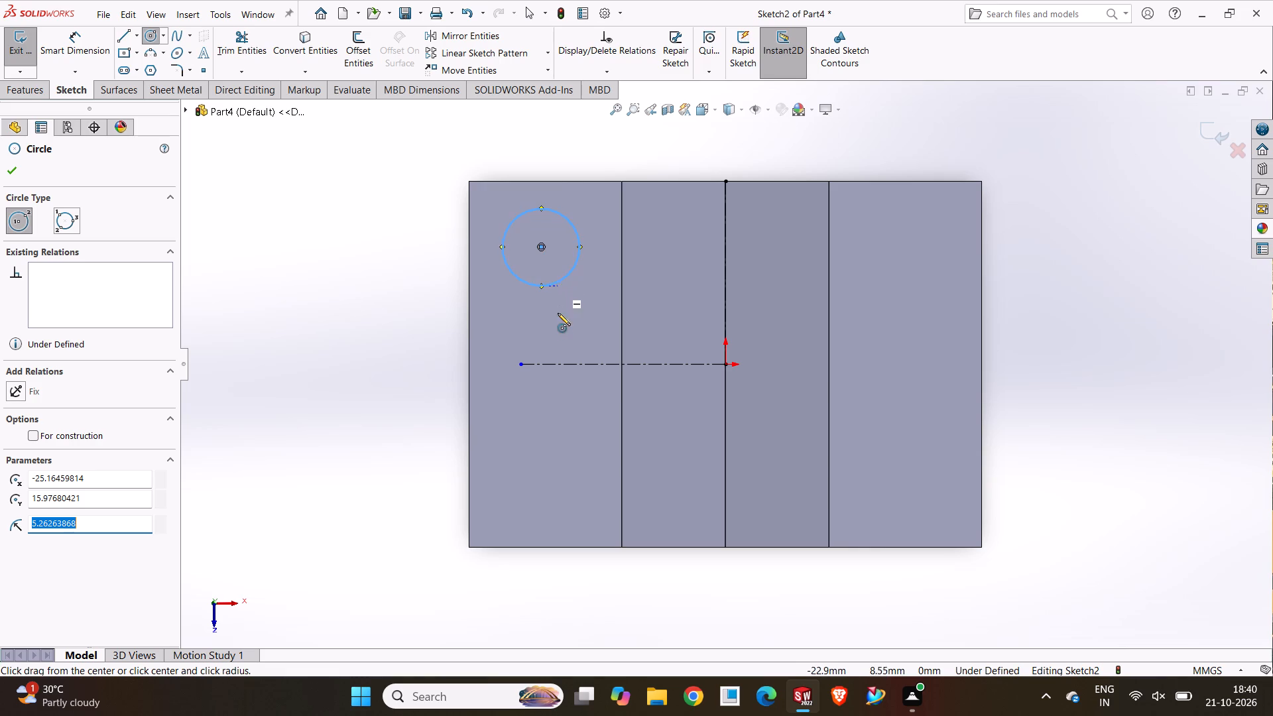
pyautogui.click(15, 174)
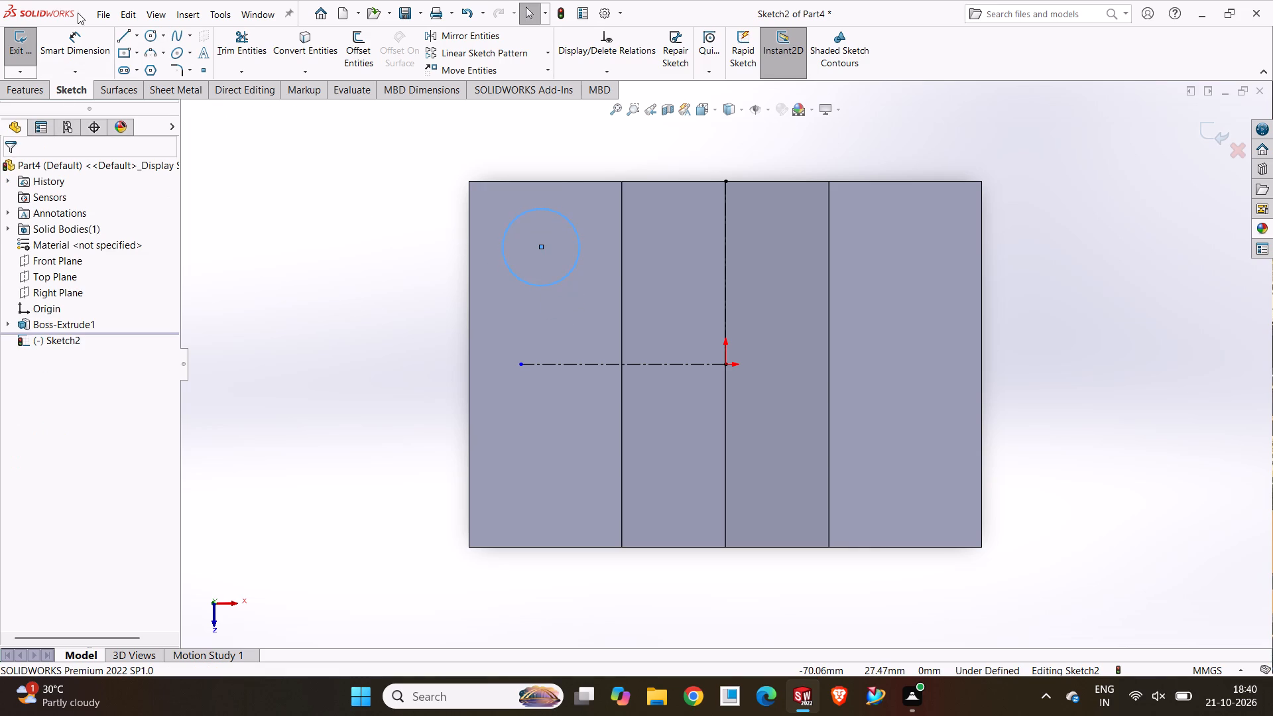
# Dimension the circle's centre 7 mm from the left arm's outer long edge.
pyautogui.click(78, 13)
pyautogui.click(80, 35)
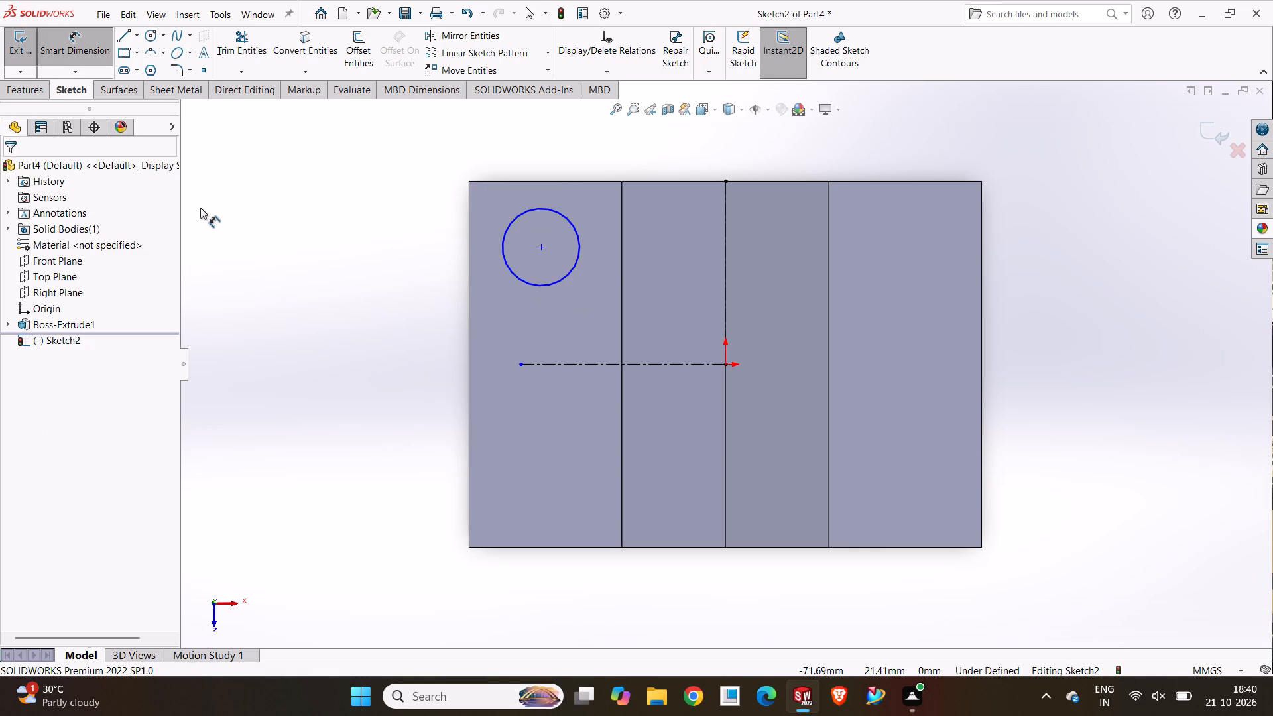
pyautogui.click(538, 247)
pyautogui.click(548, 181)
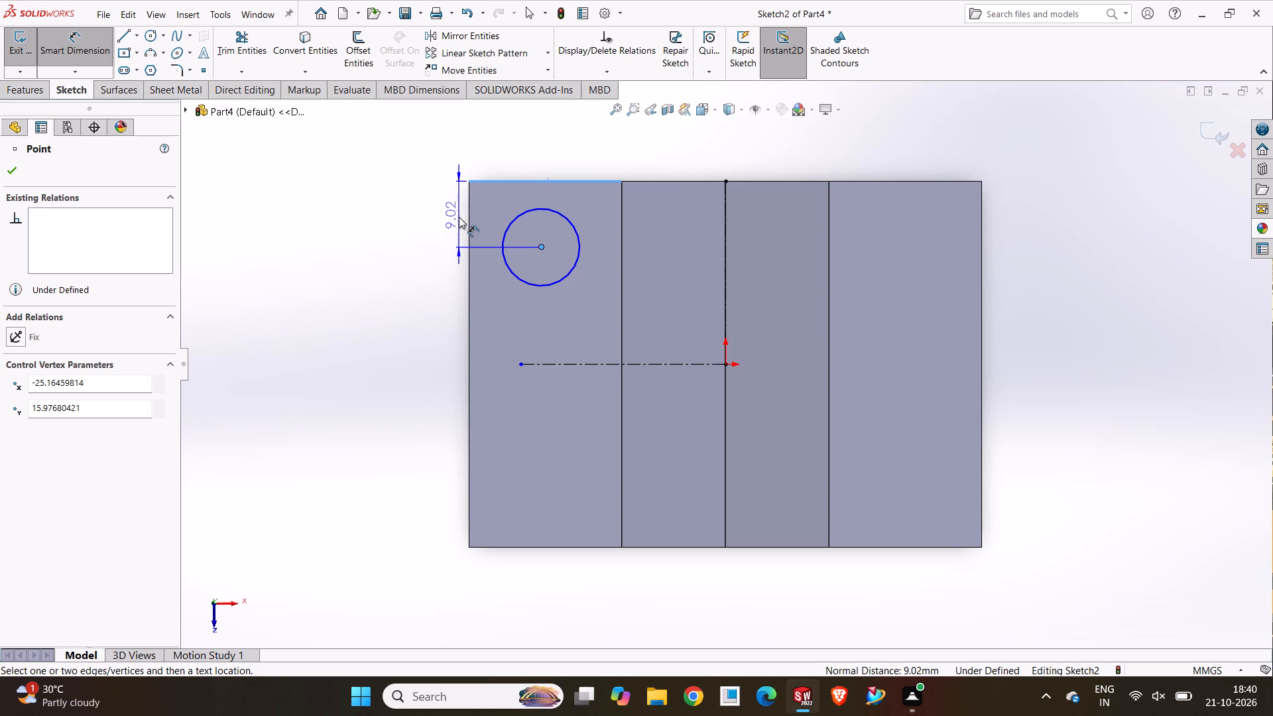
pyautogui.press('Escape')
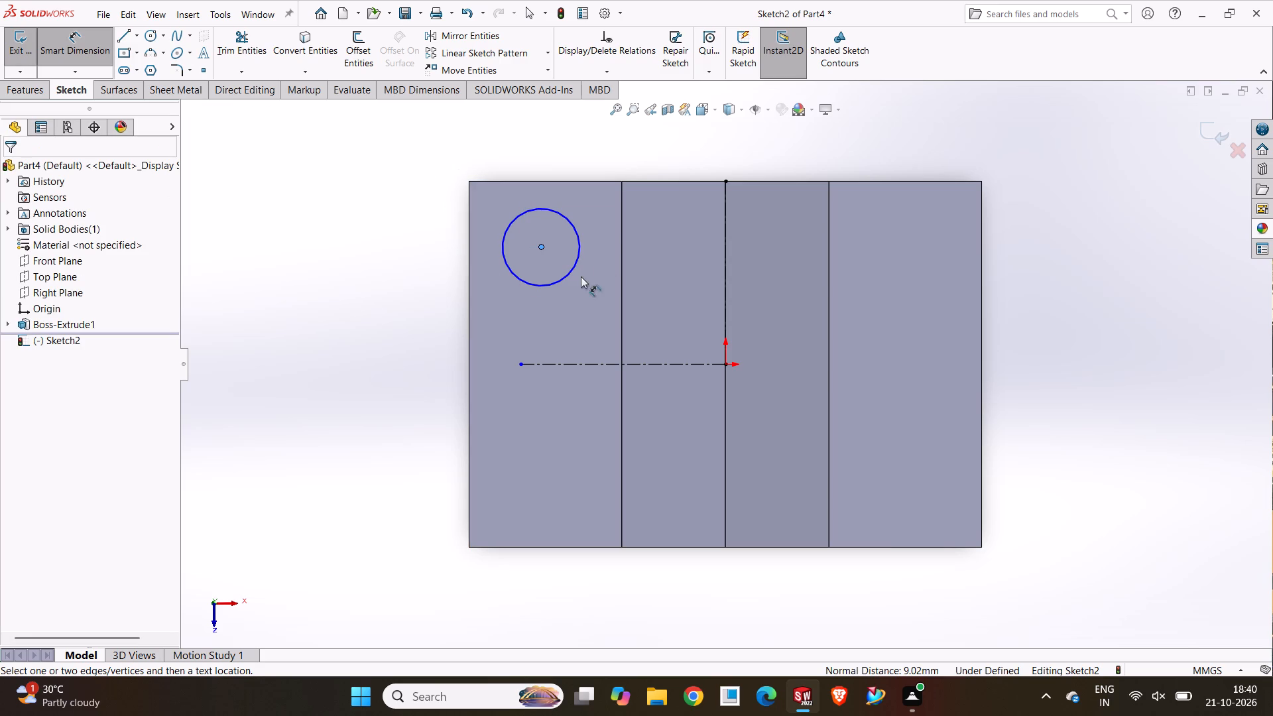
pyautogui.click(469, 261)
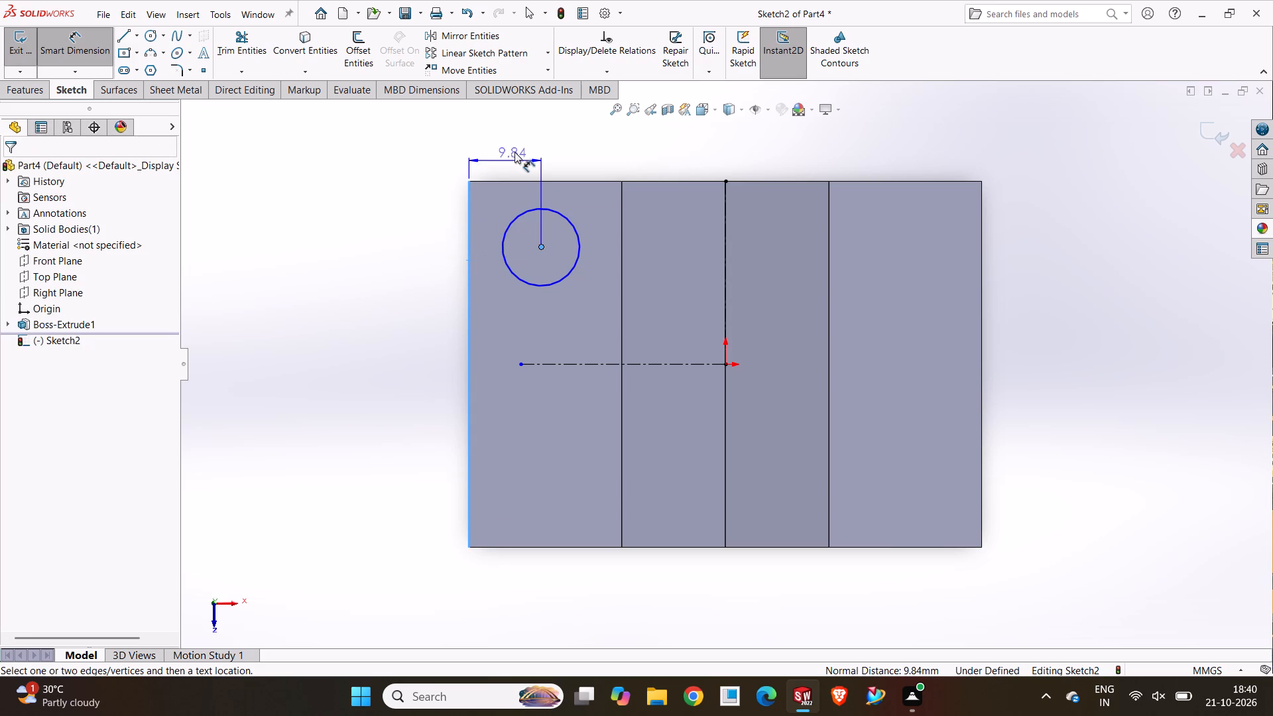
pyautogui.click(515, 149)
pyautogui.press('7')
pyautogui.press('Return')
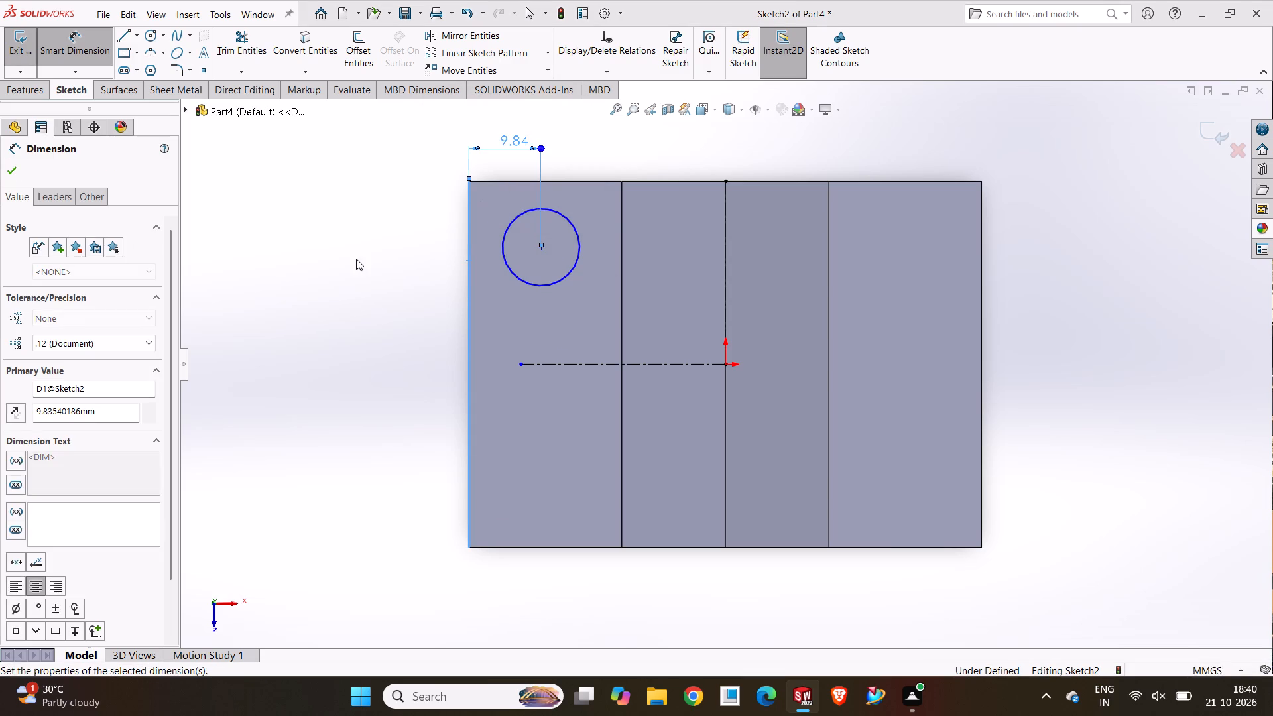
pyautogui.click(356, 259)
# Dimension the circle's diameter as 7 mm.
pyautogui.click(551, 272)
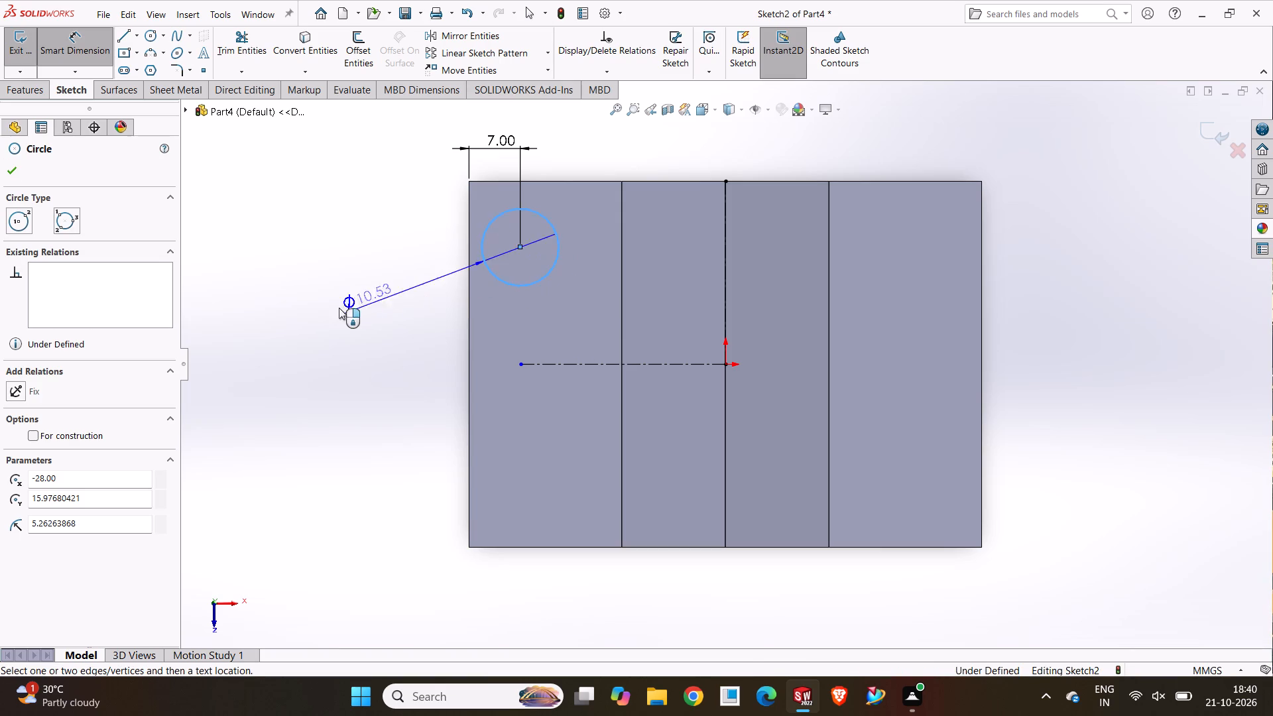
pyautogui.click(324, 263)
pyautogui.press('7')
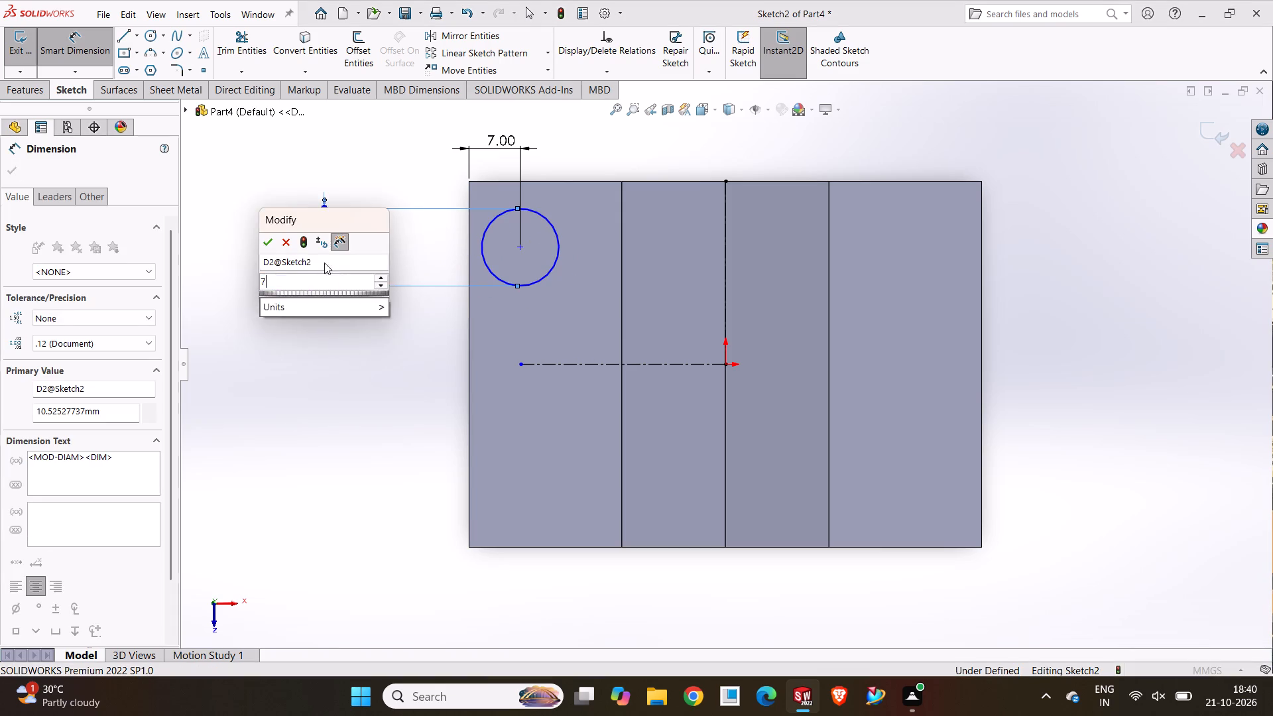
pyautogui.press('Return')
pyautogui.click(334, 363)
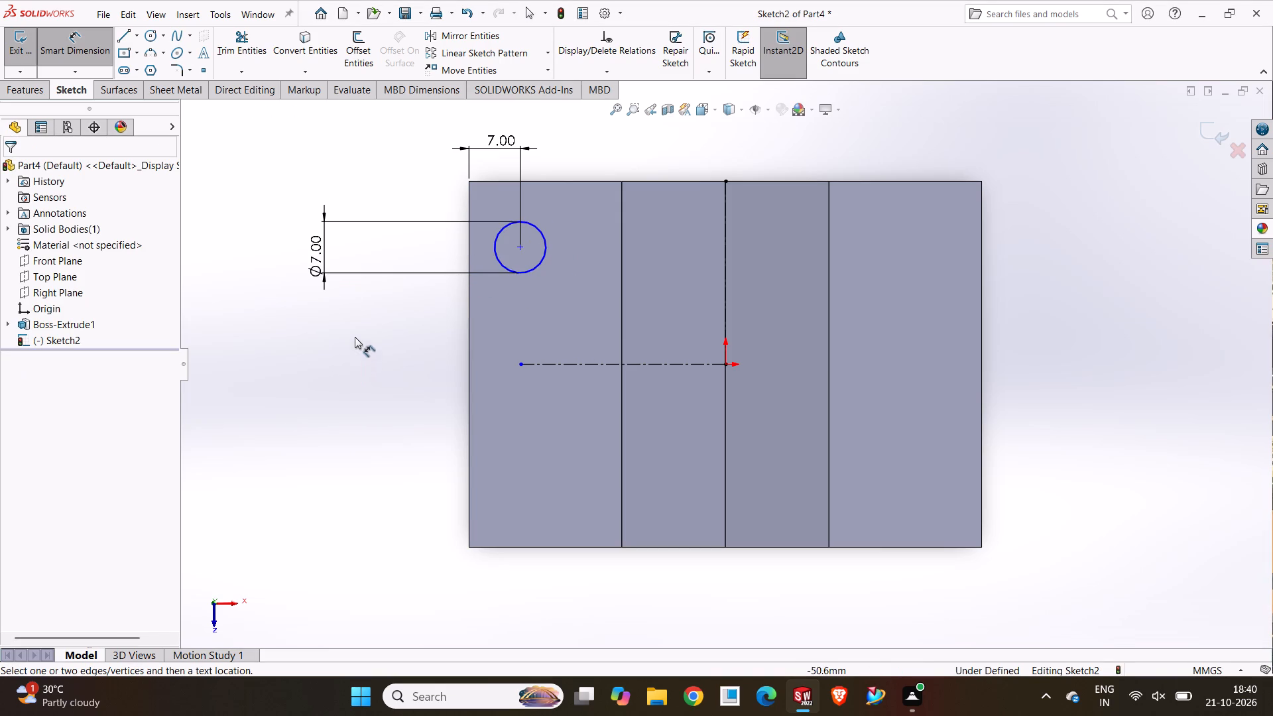
# Linear-pattern the circle along the left arm's outer long edge toward the front, with 2 instances spaced 30 mm apart.
pyautogui.click(470, 40)
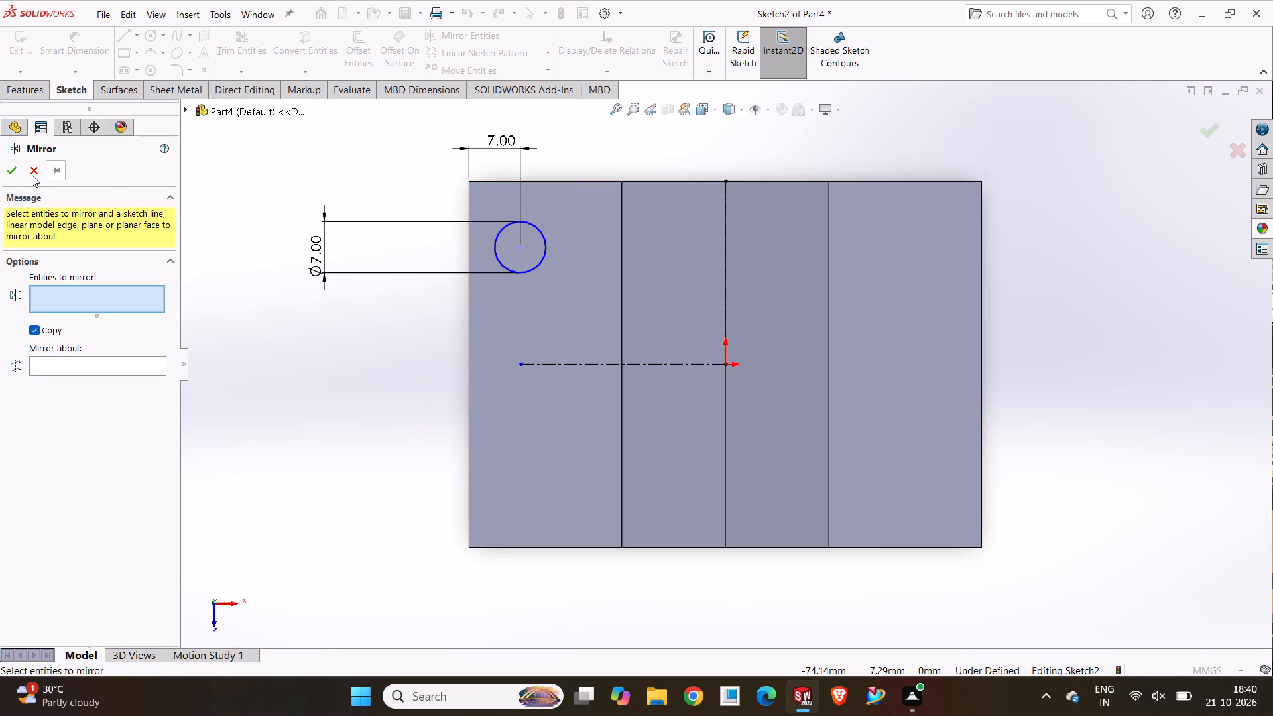
pyautogui.click(32, 175)
pyautogui.click(488, 56)
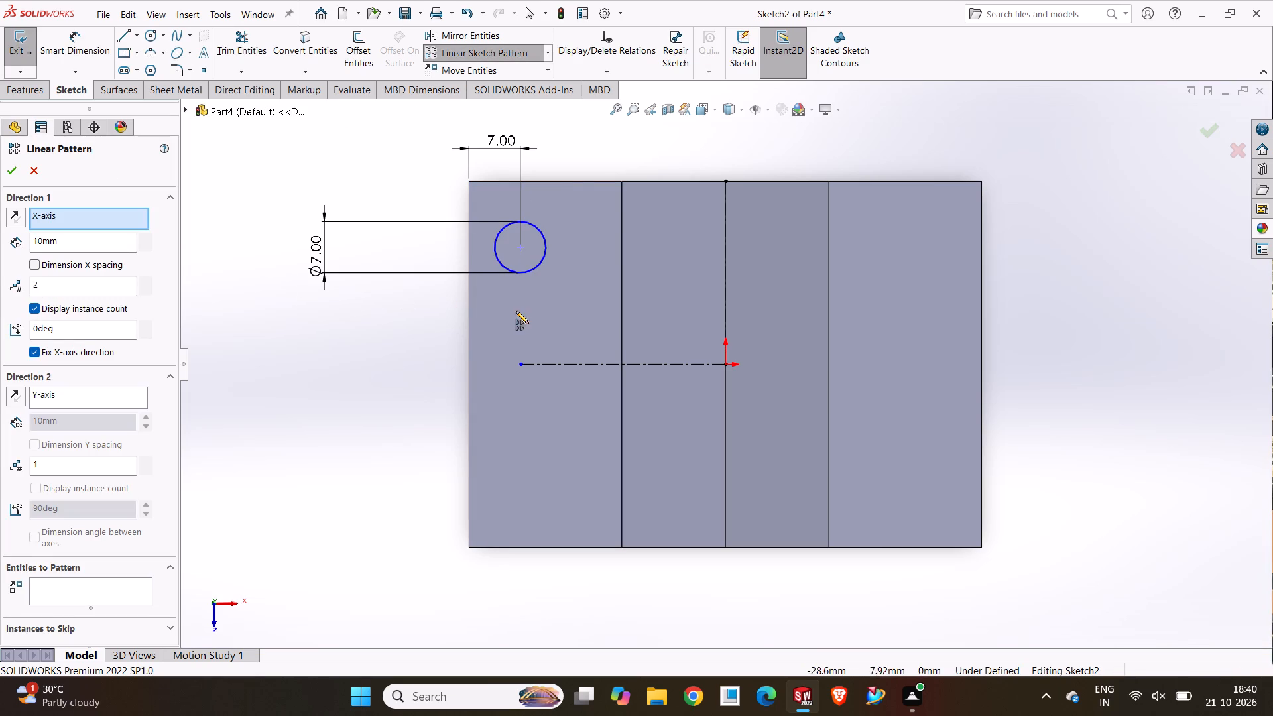
pyautogui.click(469, 296)
pyautogui.click(97, 598)
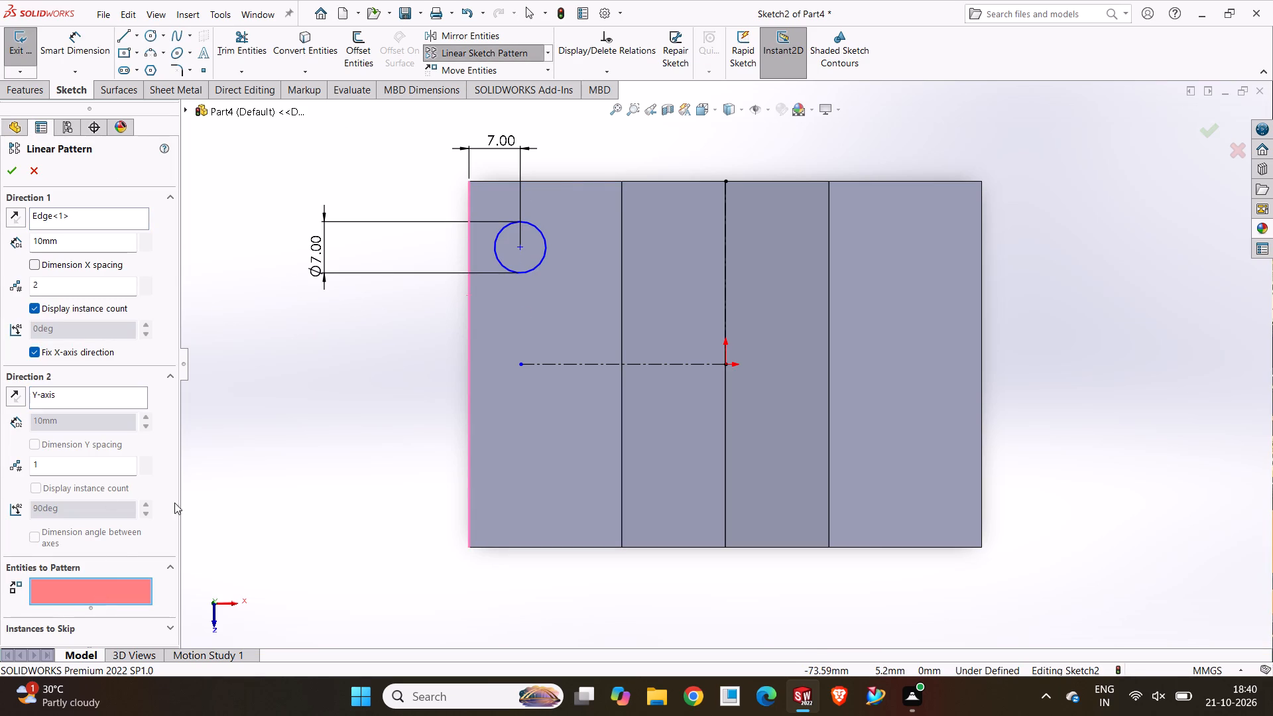
pyautogui.click(541, 260)
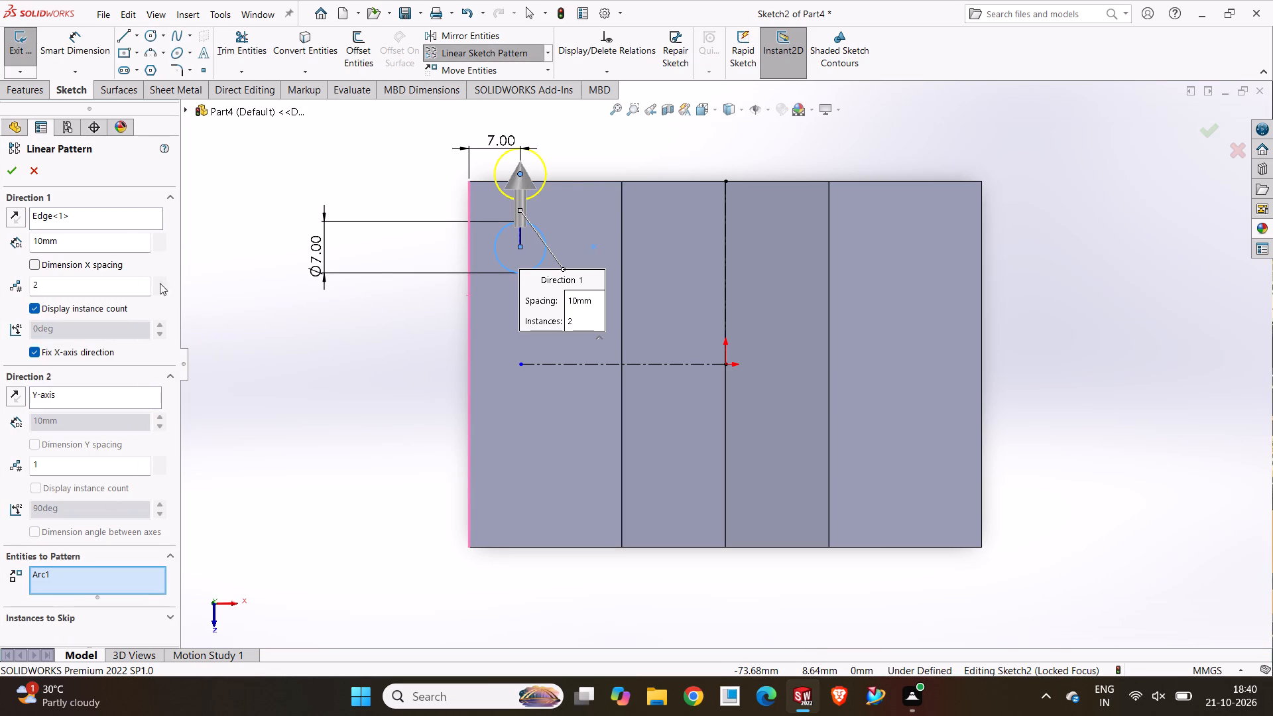
pyautogui.tripleClick(156, 239)
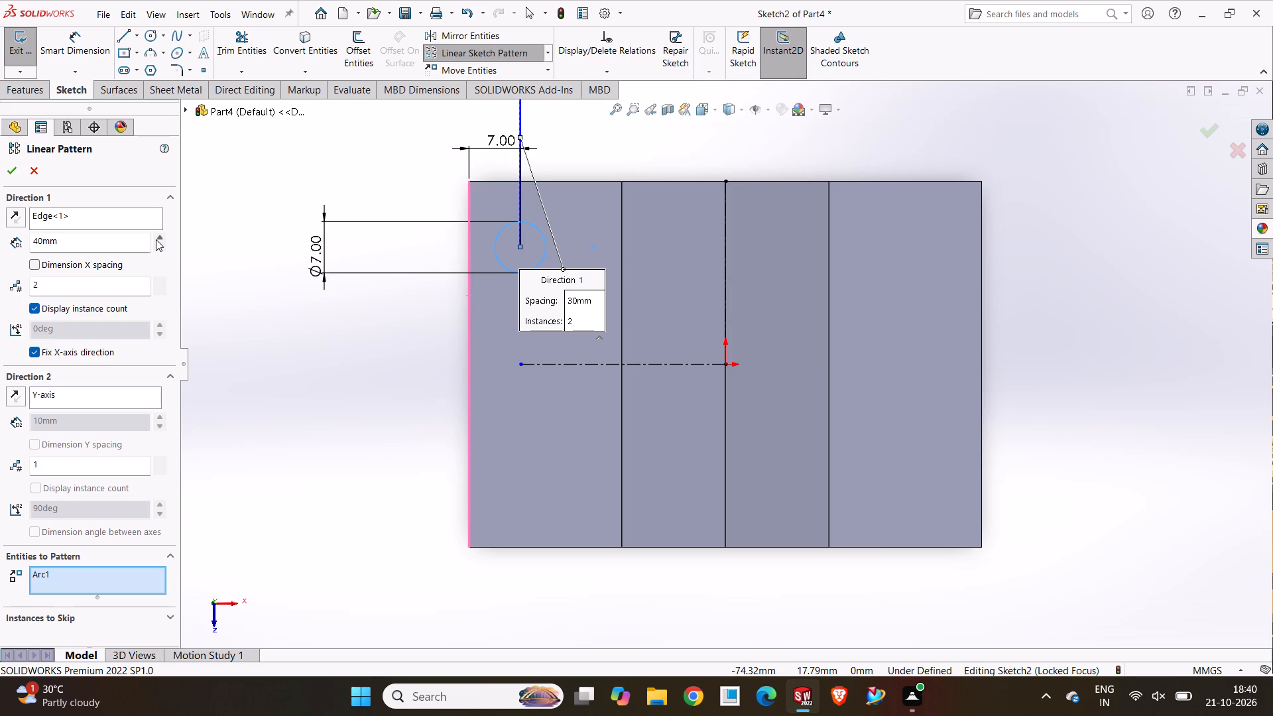
pyautogui.click(15, 222)
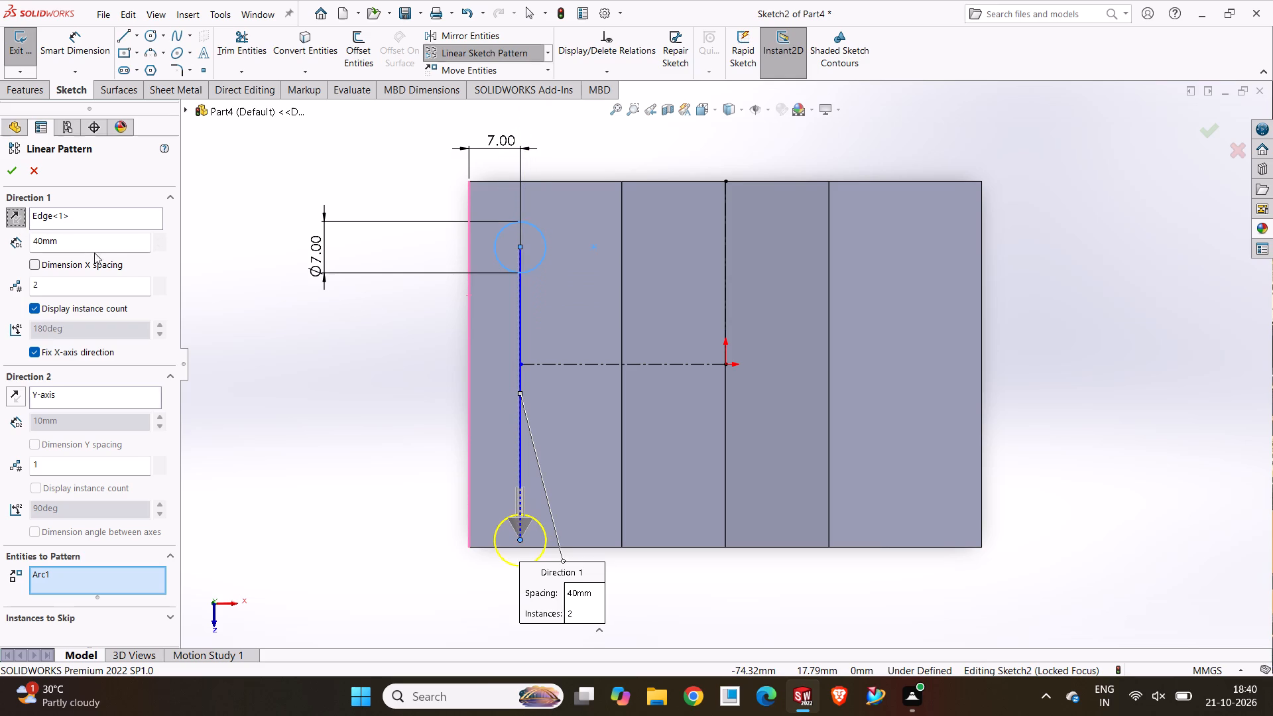
pyautogui.click(158, 247)
pyautogui.click(14, 167)
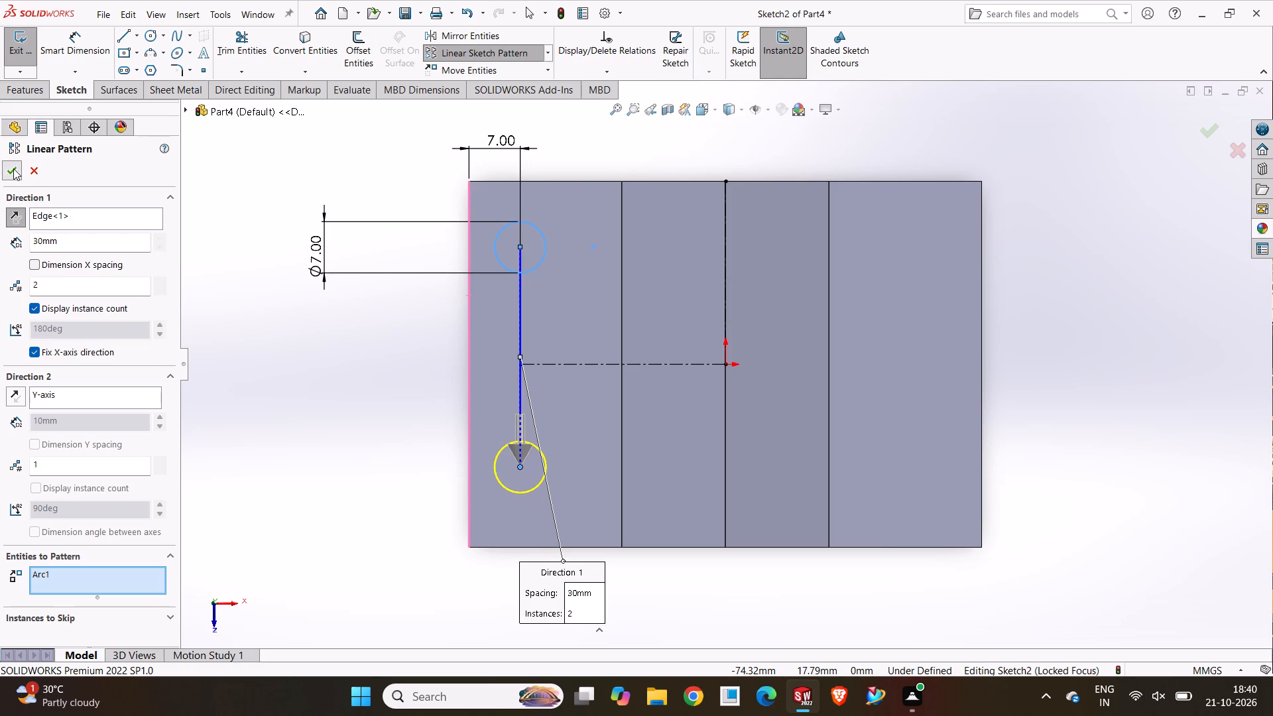
pyautogui.click(314, 359)
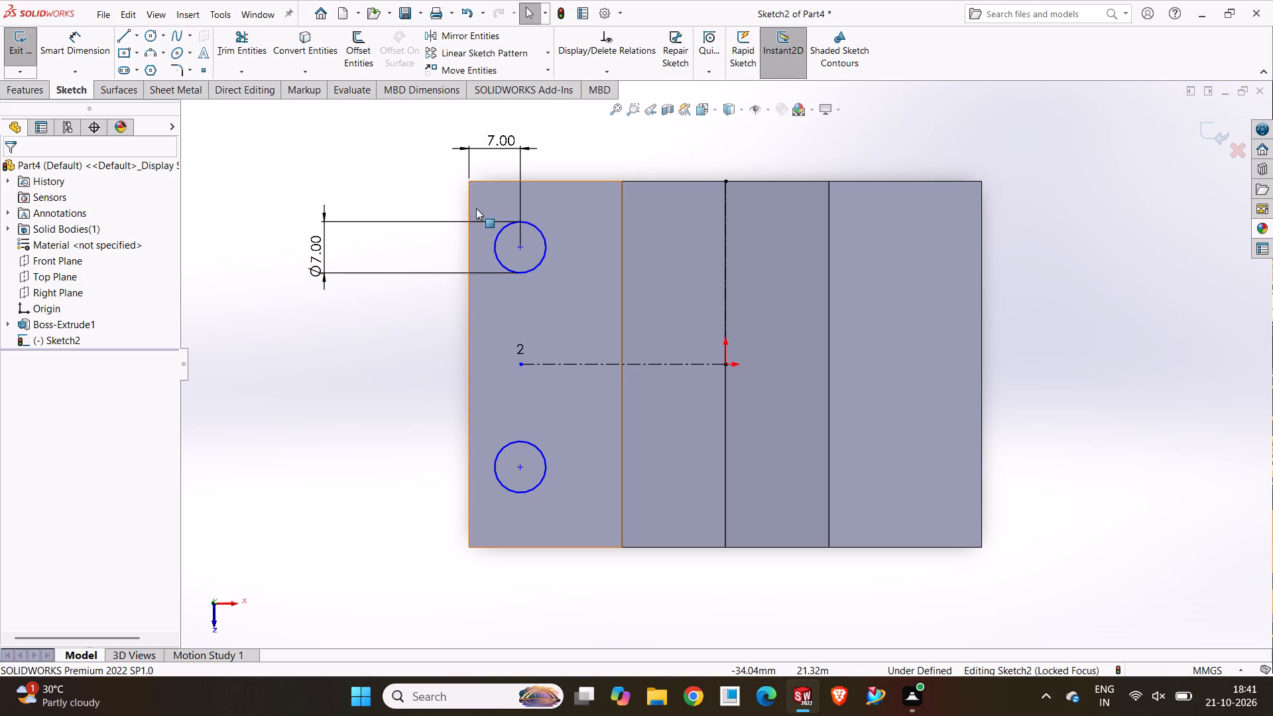
# Mirror both left-arm circles about the vertical centerline onto the right arm.
pyautogui.moveTo(476, 208); pyautogui.dragTo(583, 514)
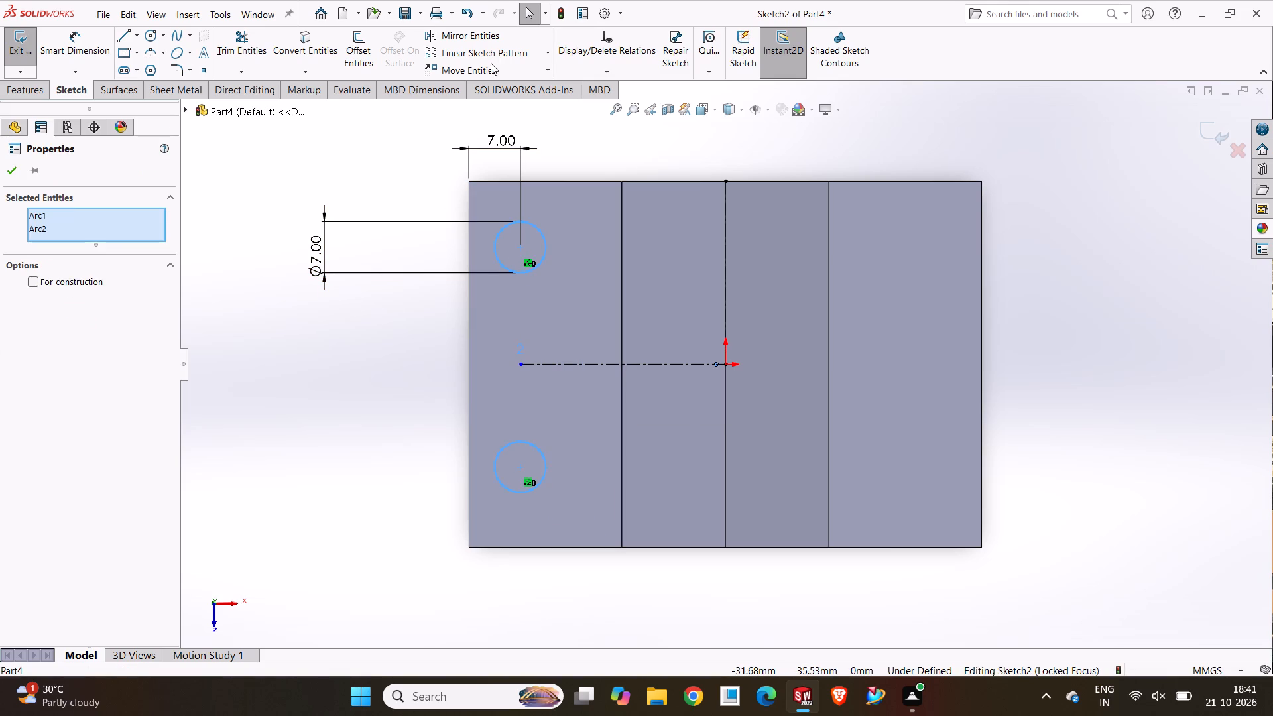
pyautogui.click(488, 38)
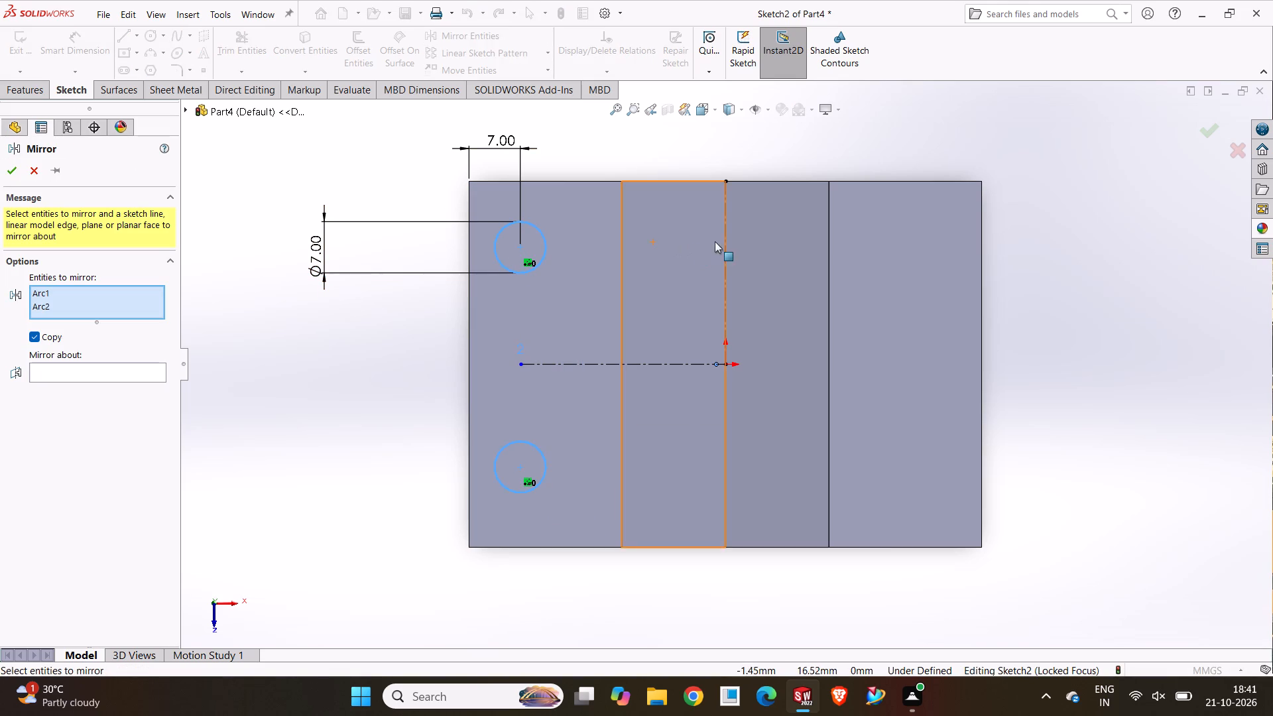
pyautogui.click(727, 228)
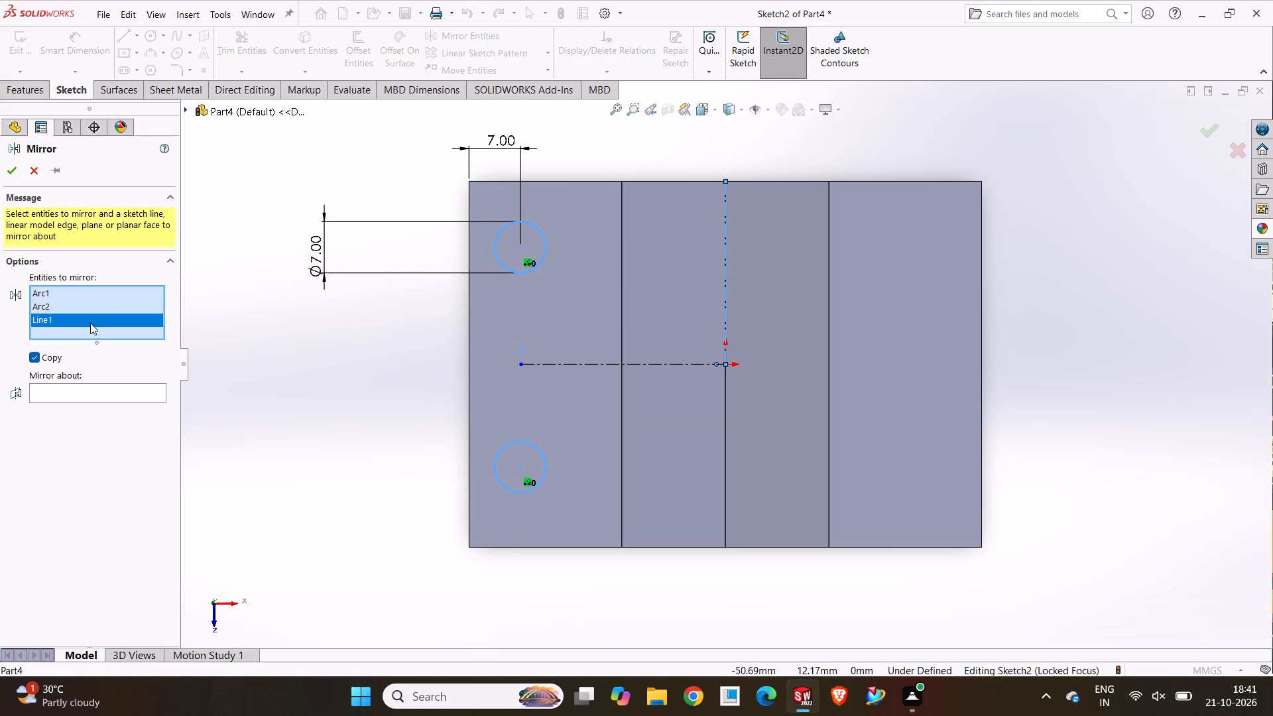
pyautogui.rightClick(90, 322)
pyautogui.click(123, 351)
pyautogui.click(110, 379)
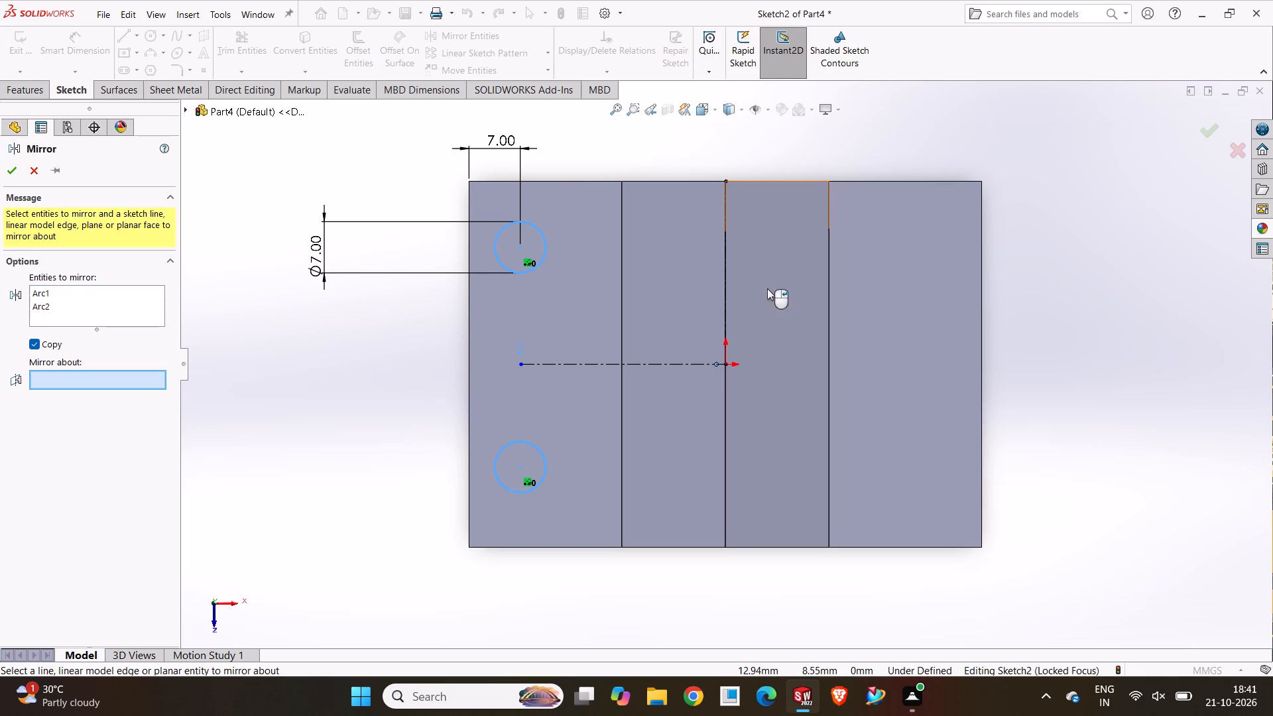
pyautogui.click(725, 241)
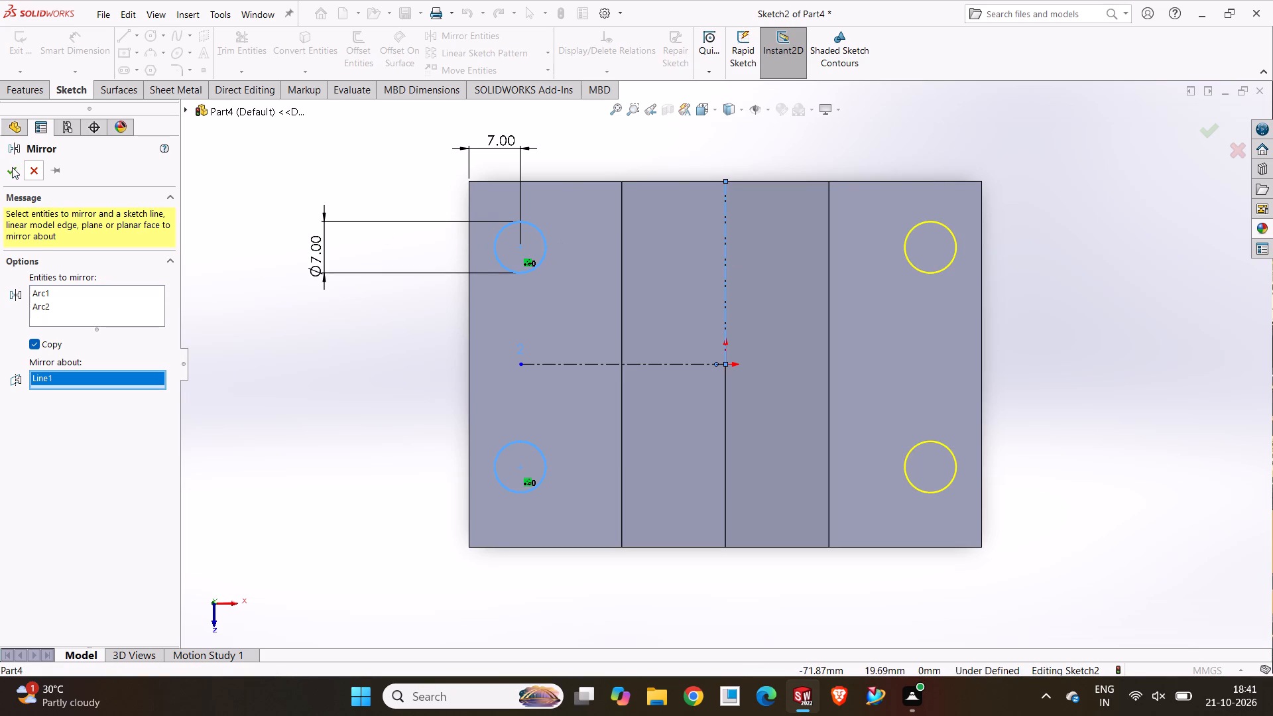
pyautogui.click(12, 167)
pyautogui.click(264, 184)
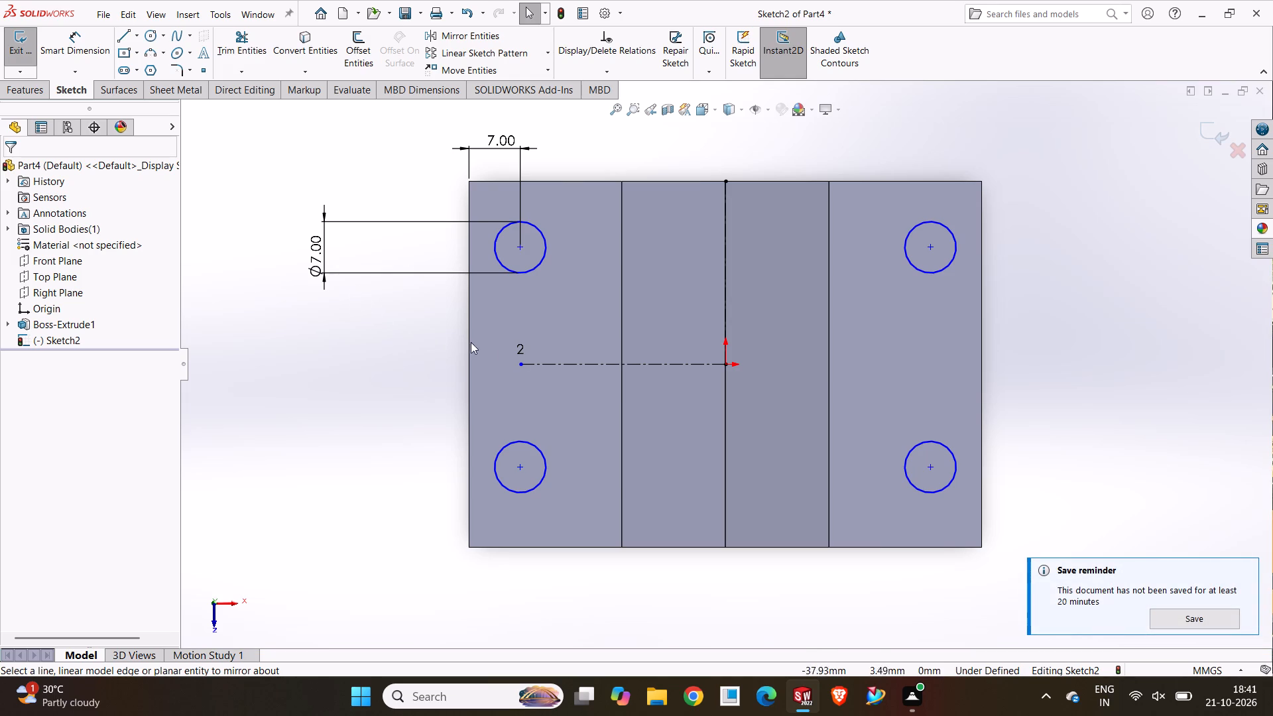
# Dimension the left arm's back circle centre 15 mm from the horizontal centerline.
pyautogui.click(90, 53)
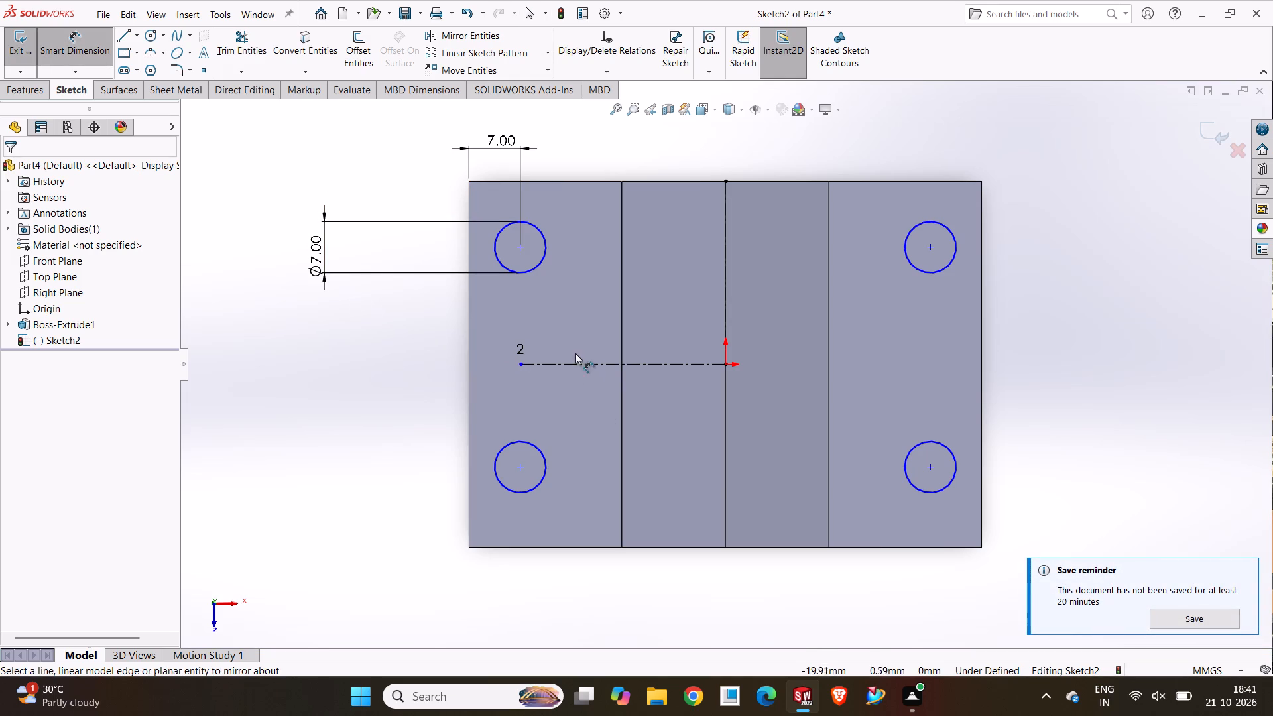
pyautogui.click(572, 360)
pyautogui.click(562, 365)
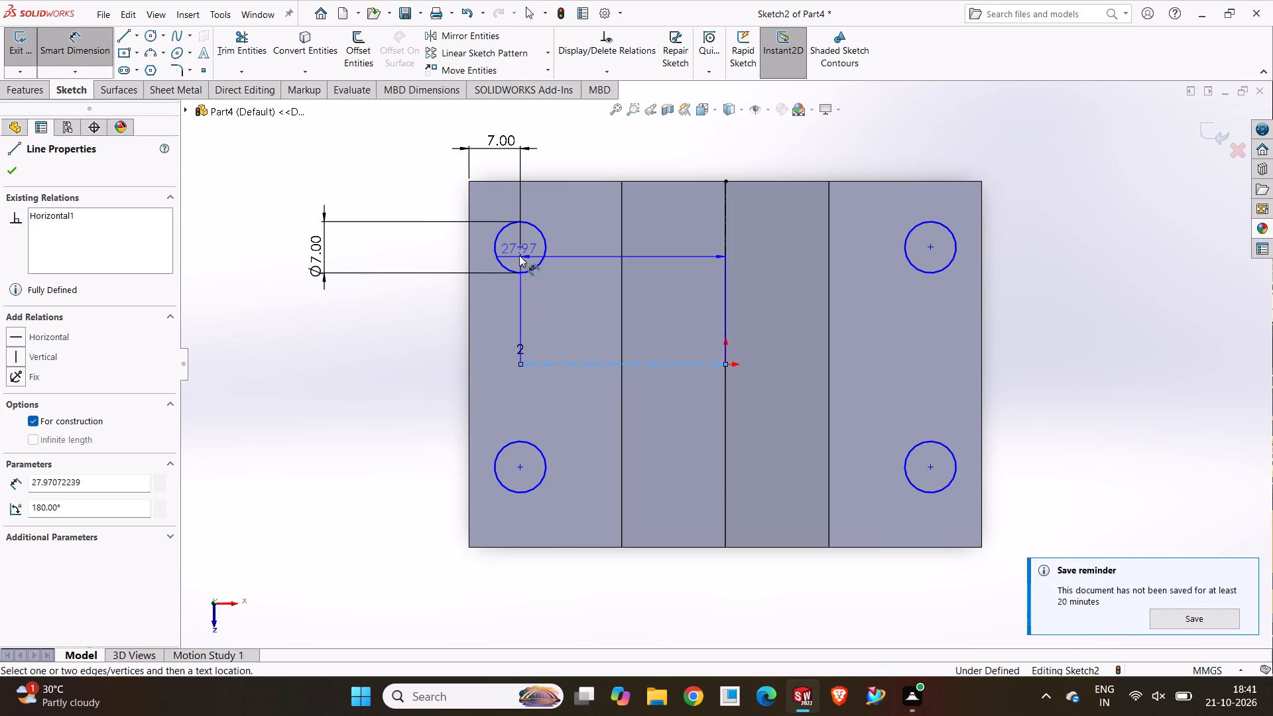
pyautogui.click(519, 245)
pyautogui.click(410, 300)
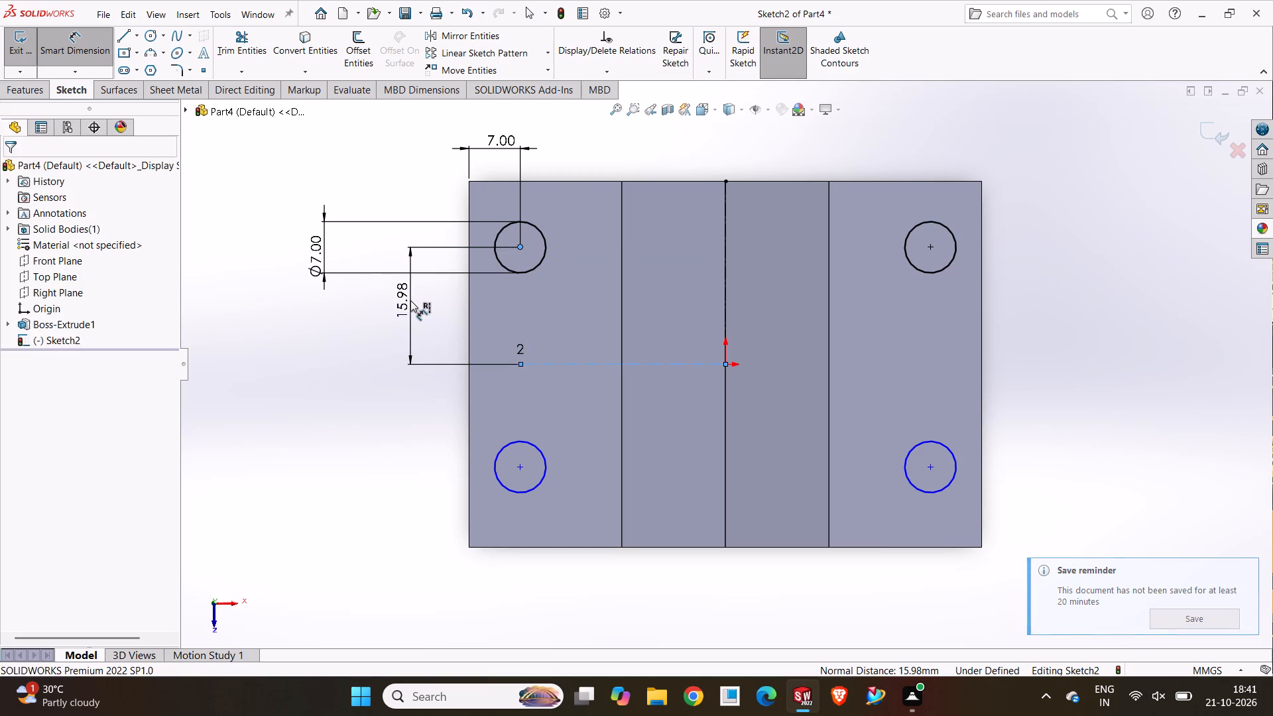
pyautogui.write('15')
pyautogui.press('Return')
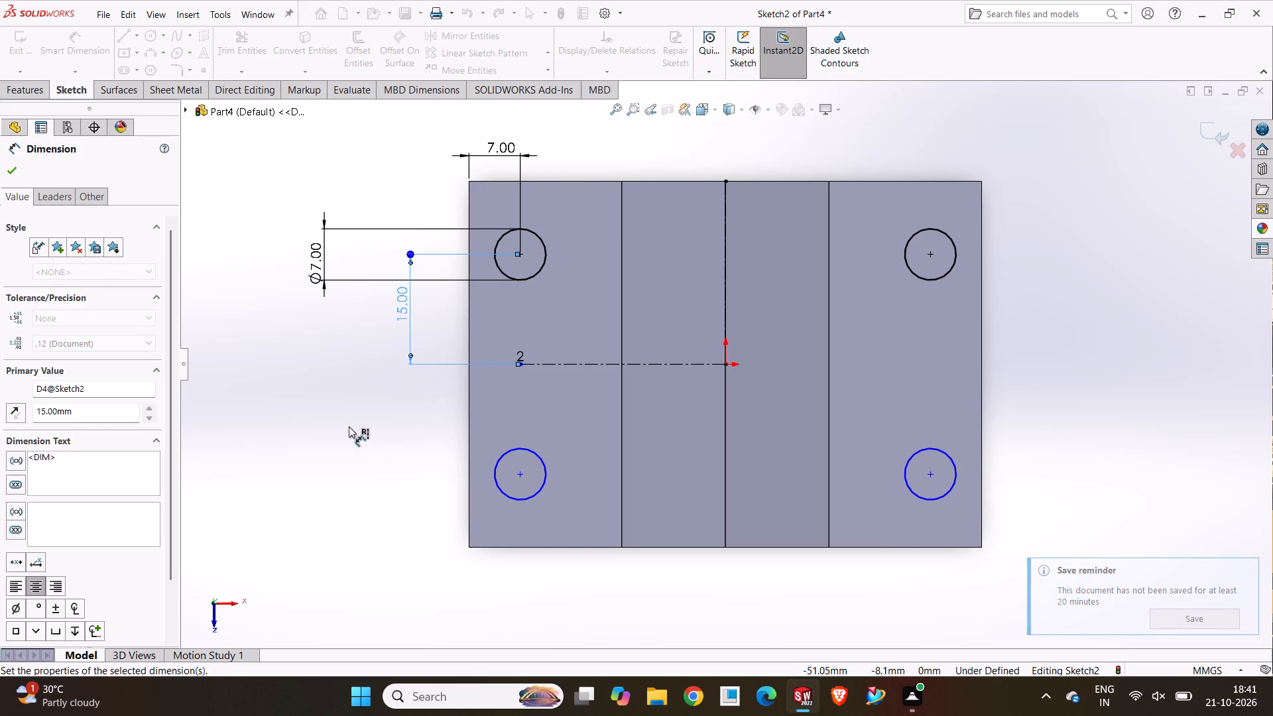
pyautogui.click(348, 426)
# Dimension the left arm's front circle centre 15 mm from the horizontal centerline.
pyautogui.click(518, 474)
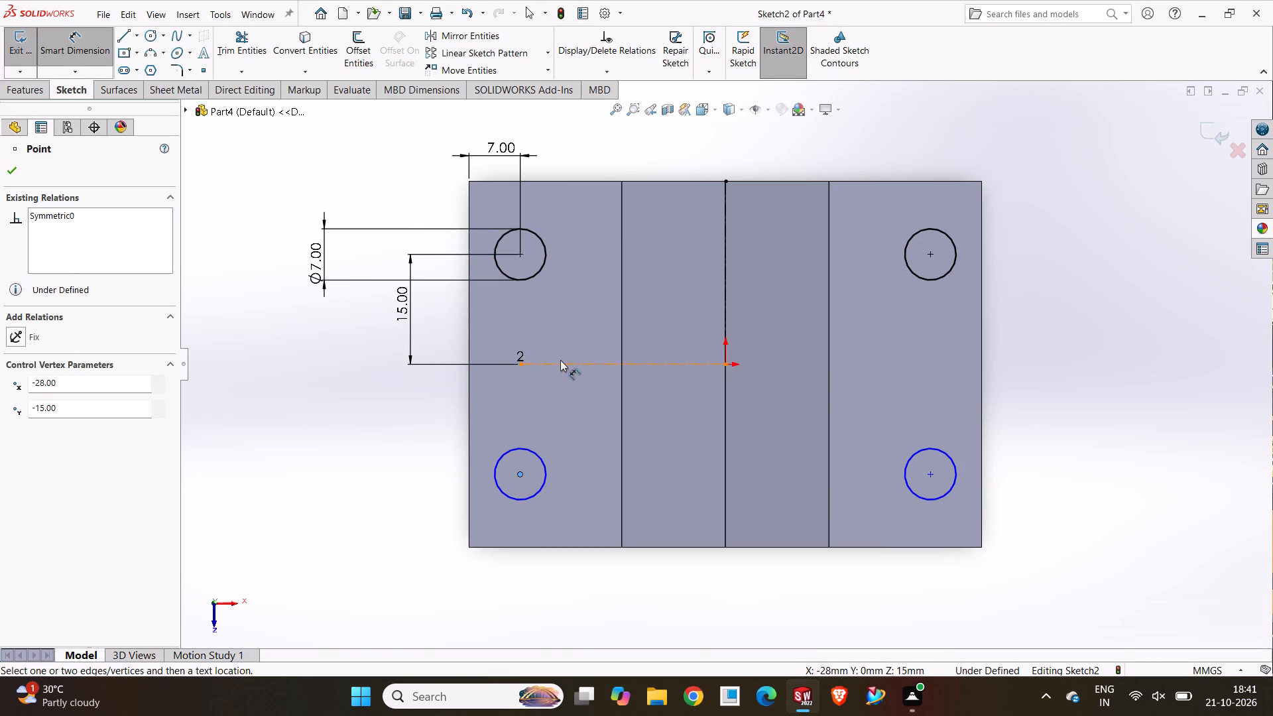
pyautogui.click(560, 360)
pyautogui.click(560, 366)
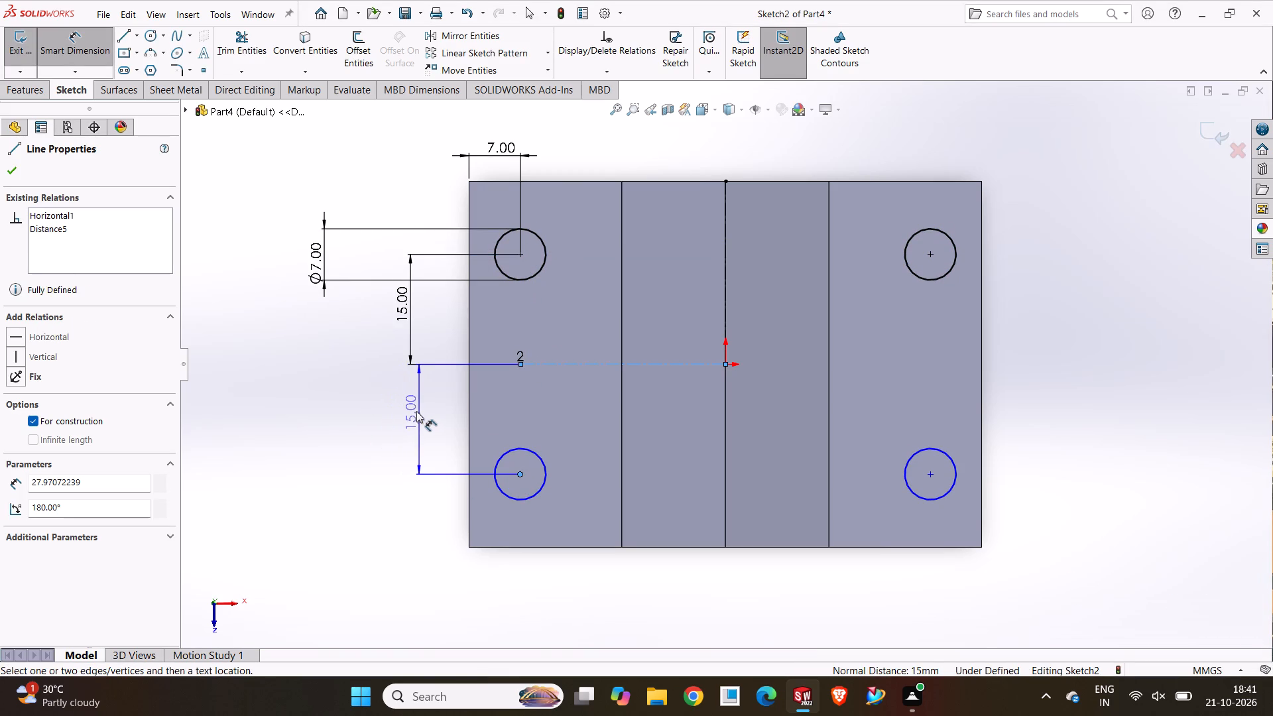
pyautogui.click(410, 408)
pyautogui.click(296, 390)
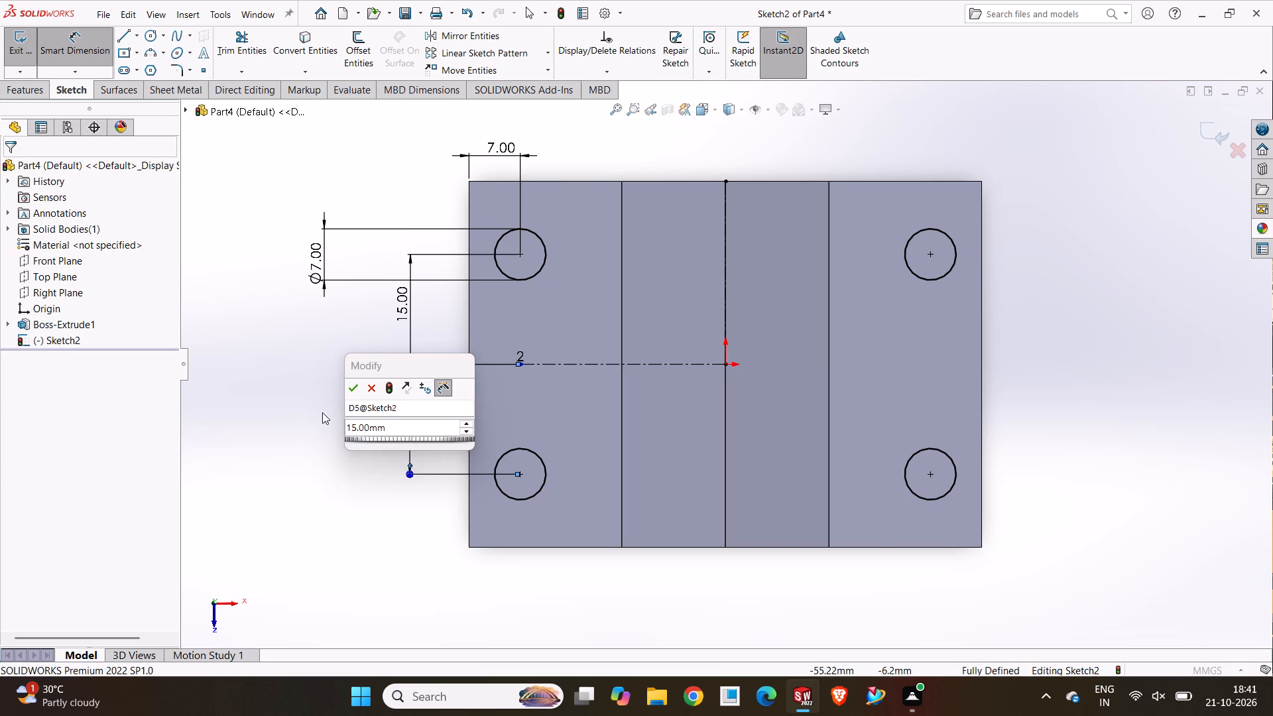
pyautogui.click(358, 387)
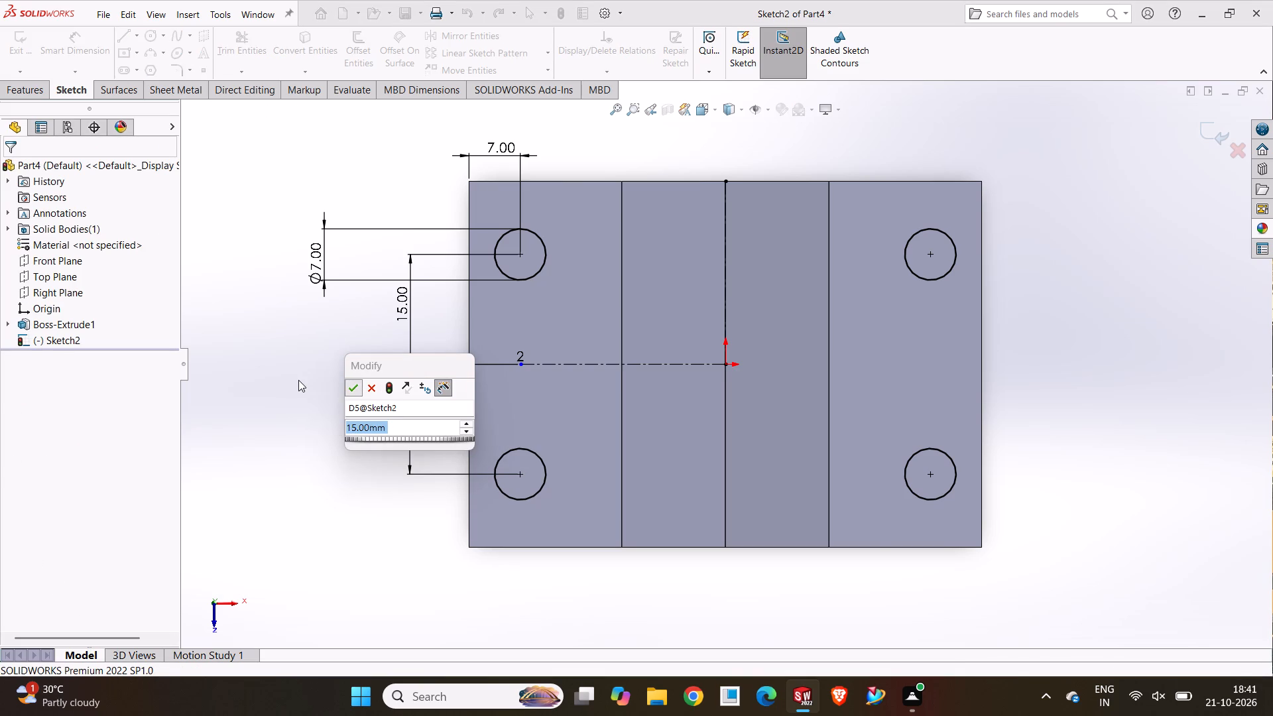
pyautogui.click(298, 380)
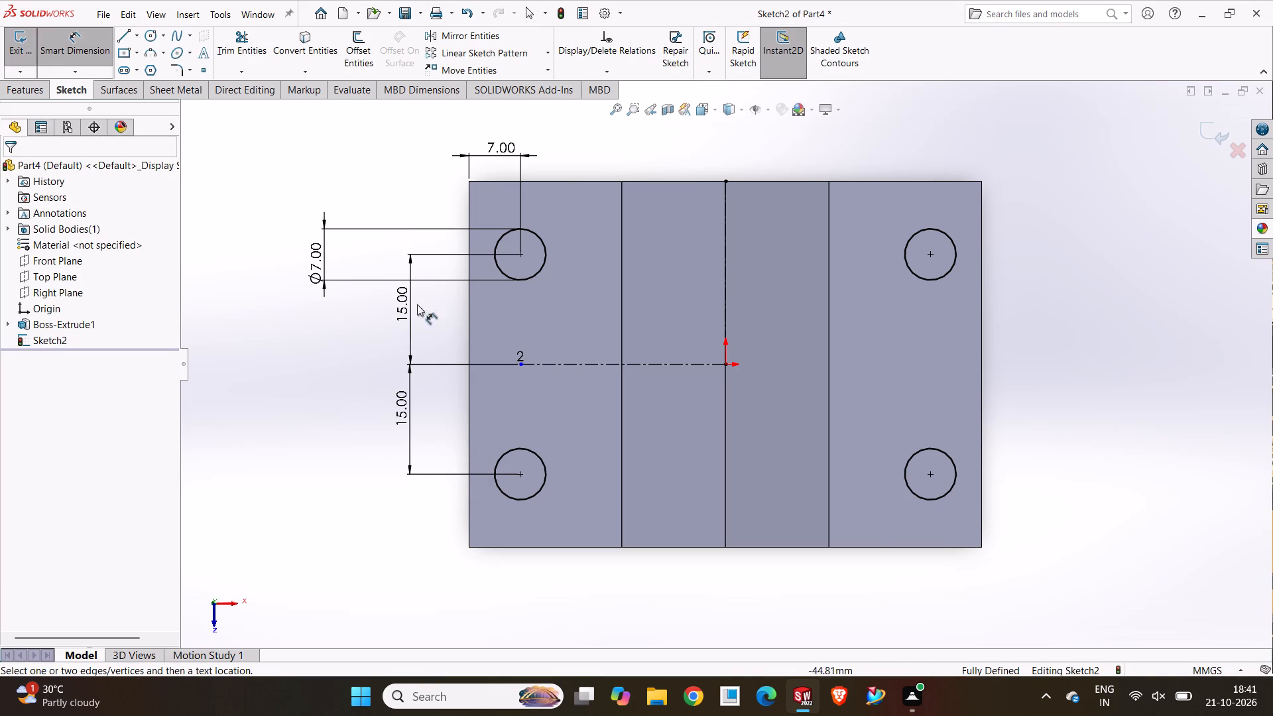
# Cut-extrude the four circles through the arms with the Up To Next end condition.
pyautogui.click(23, 84)
pyautogui.click(210, 52)
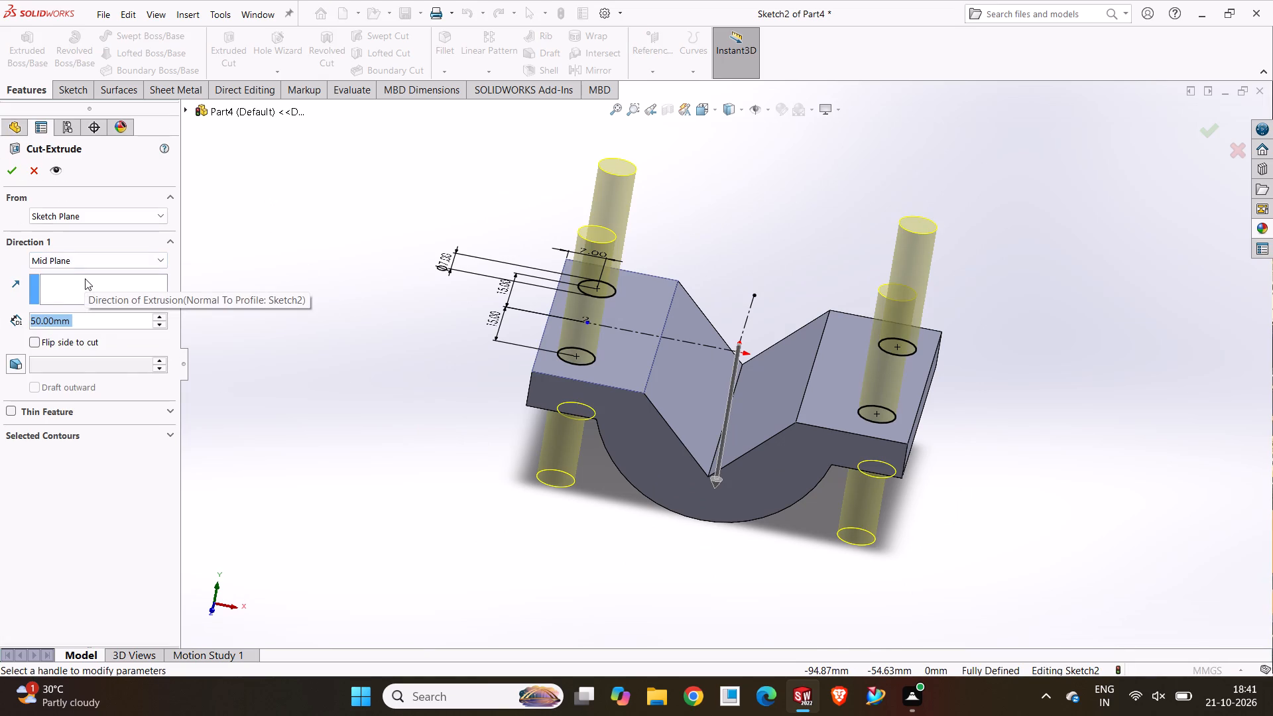
pyautogui.click(72, 254)
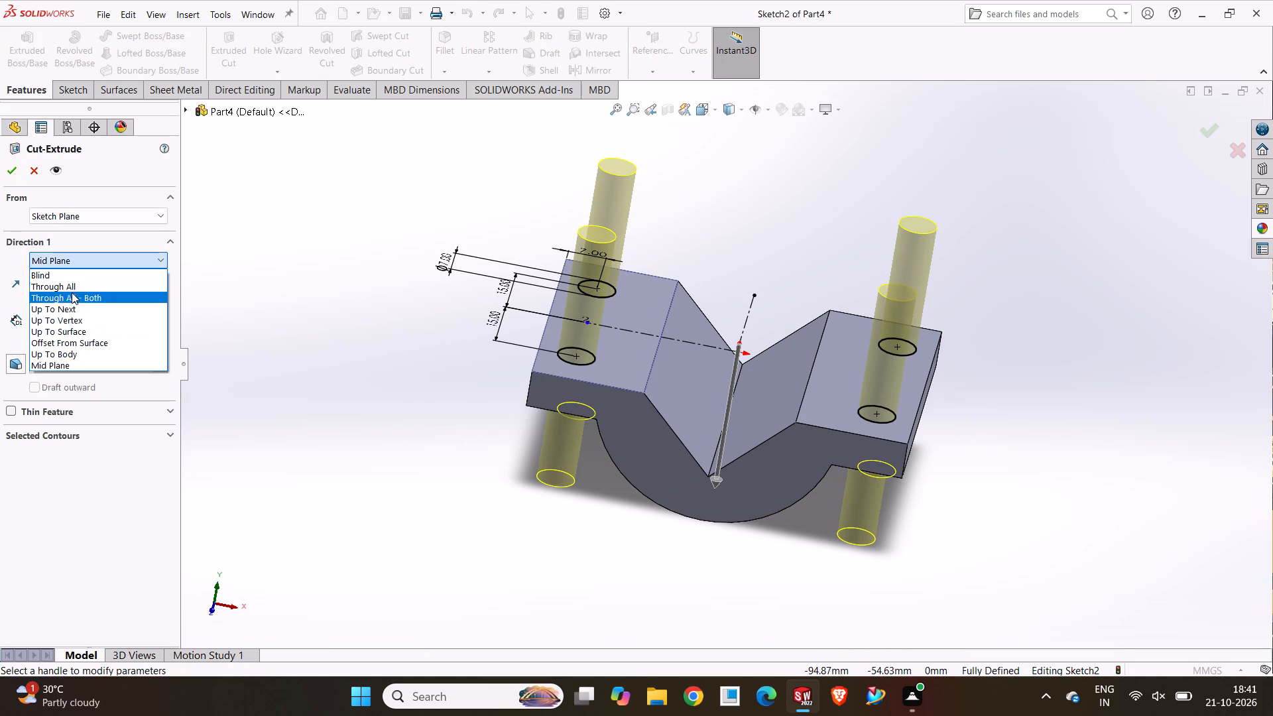
pyautogui.click(68, 306)
pyautogui.click(13, 177)
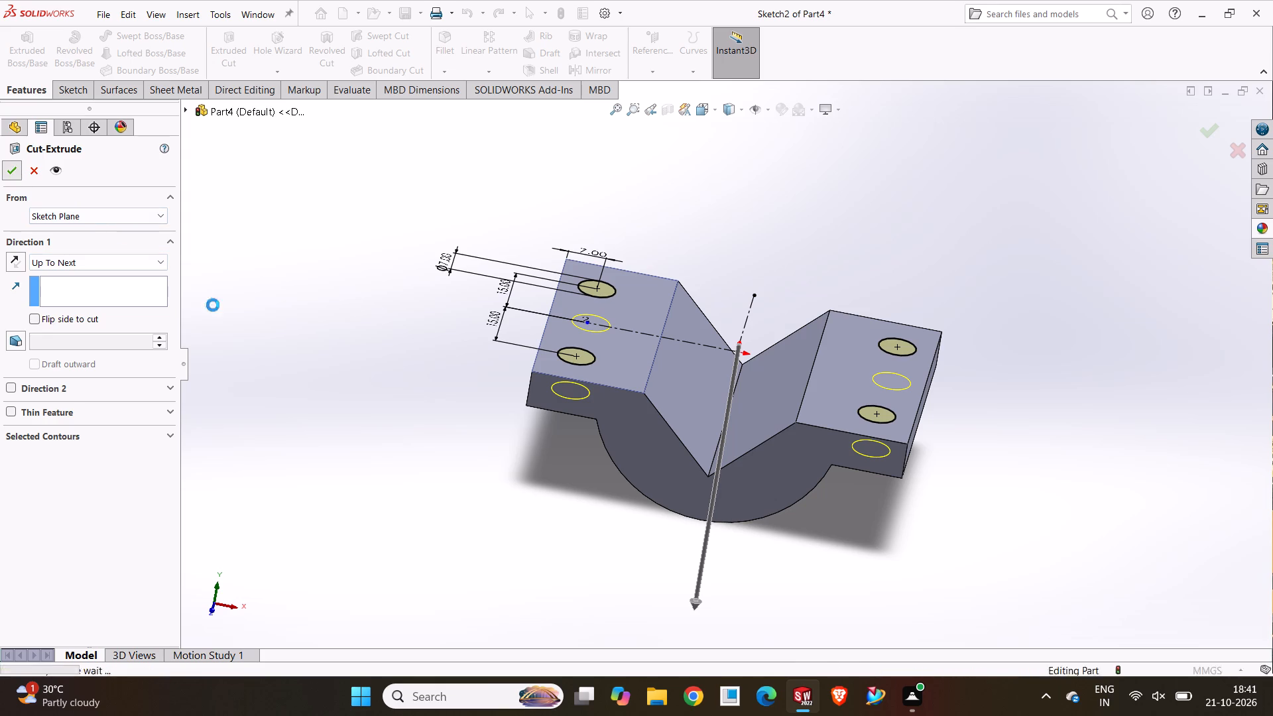
pyautogui.click(368, 299)
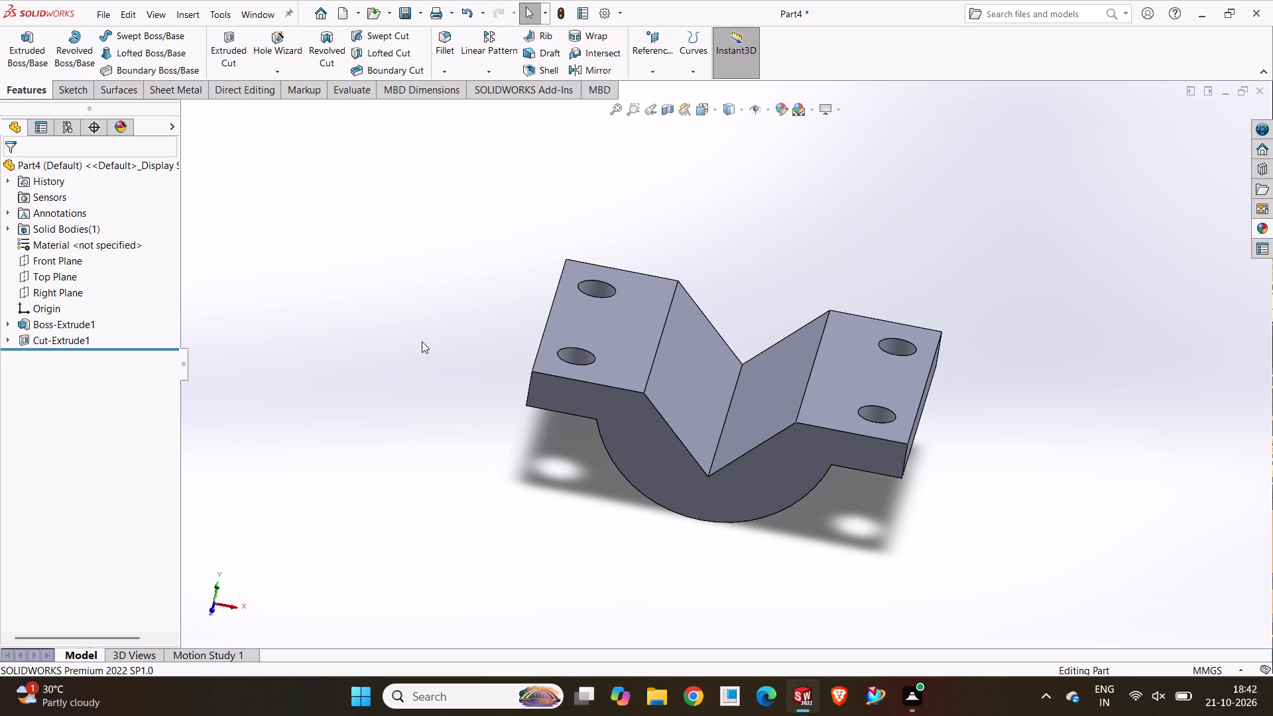
# Colour the whole part yellow-green by setting its appearance to RGB 190, 255, 0.
pyautogui.click(1263, 228)
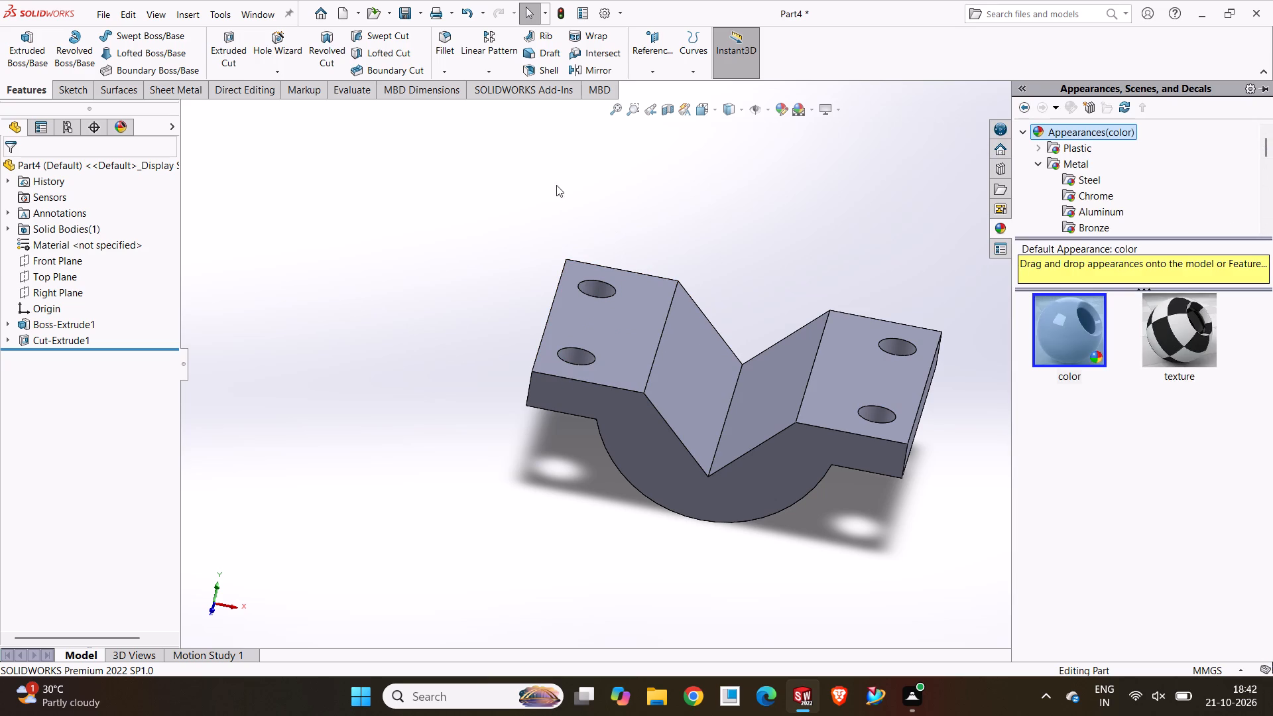
pyautogui.click(556, 185)
pyautogui.click(143, 162)
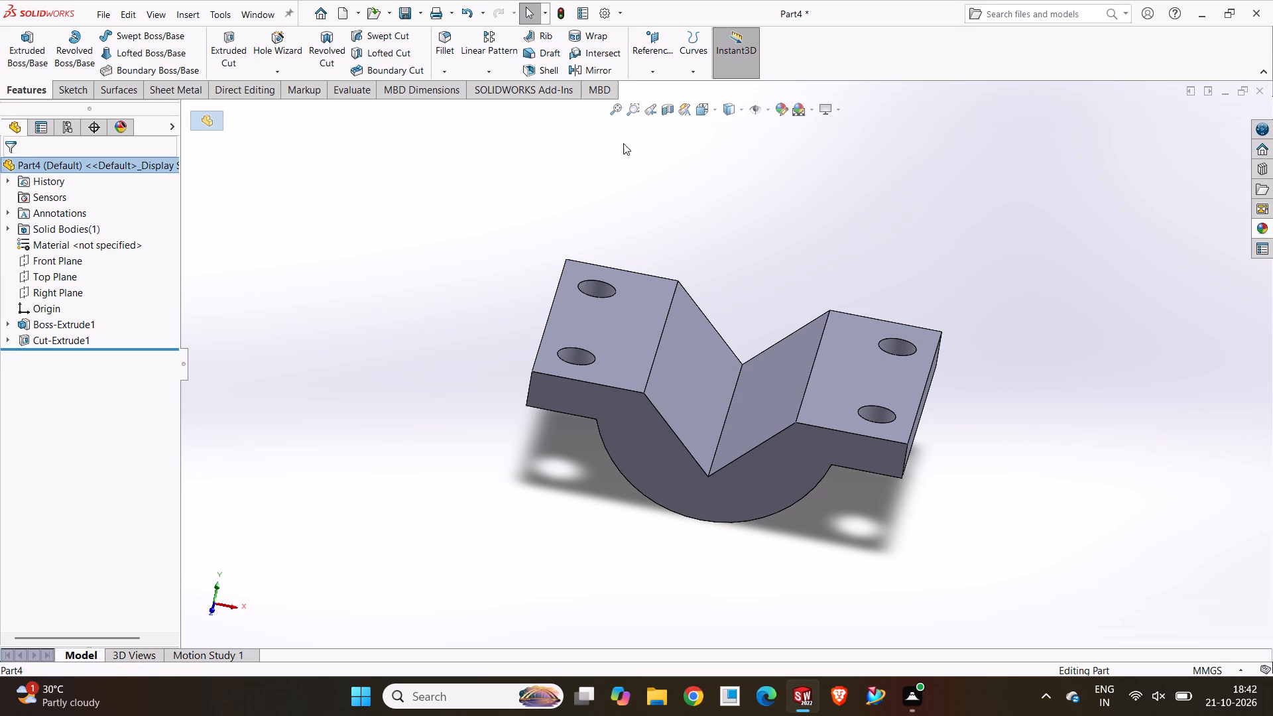
pyautogui.click(784, 108)
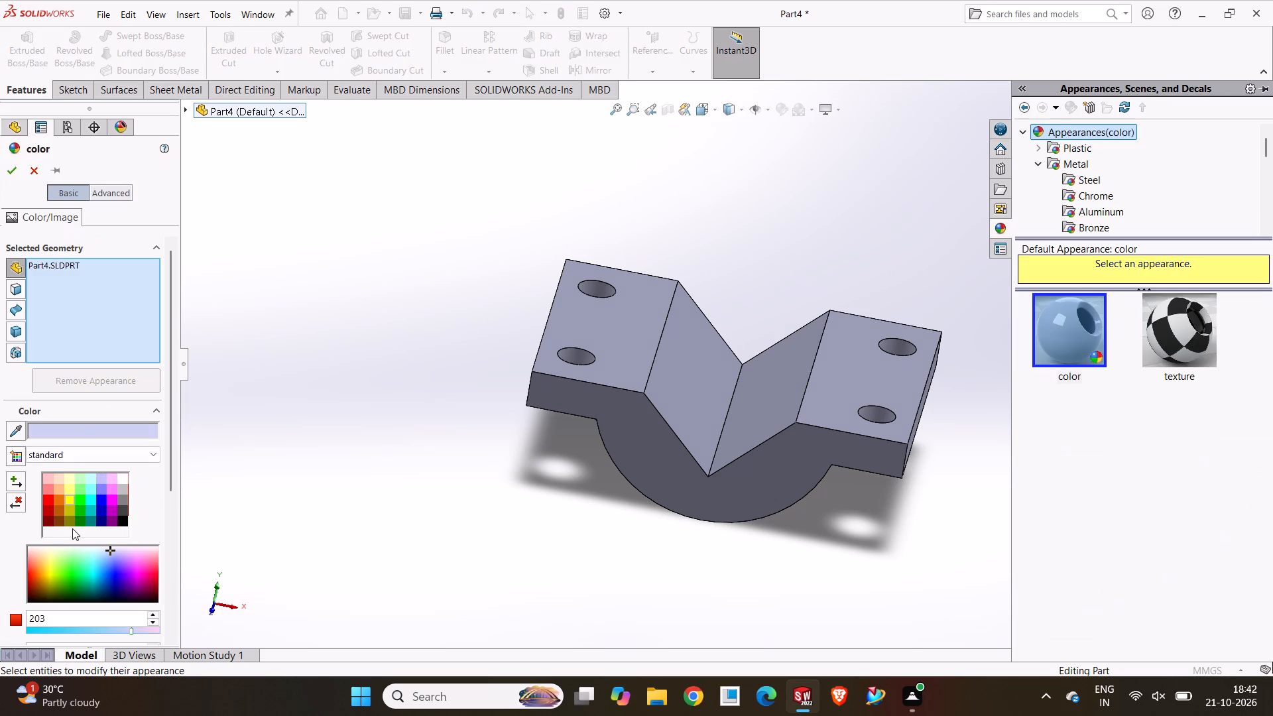
pyautogui.click(78, 510)
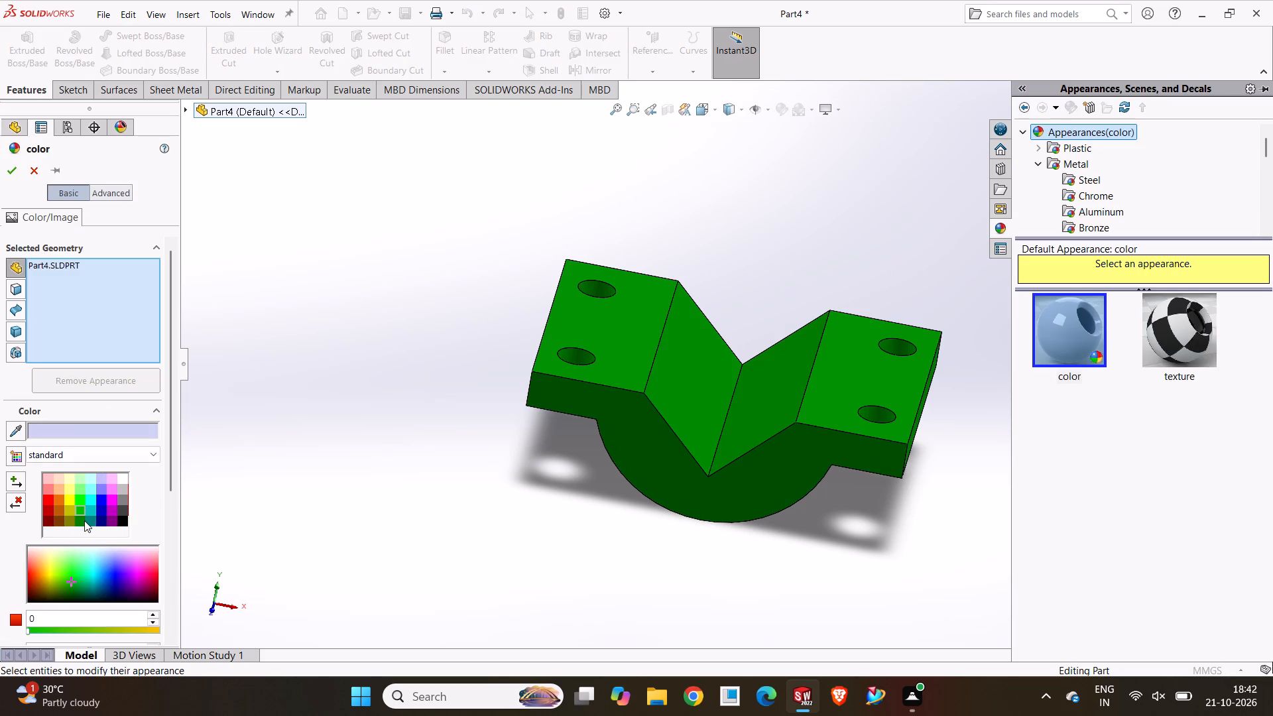
pyautogui.click(80, 519)
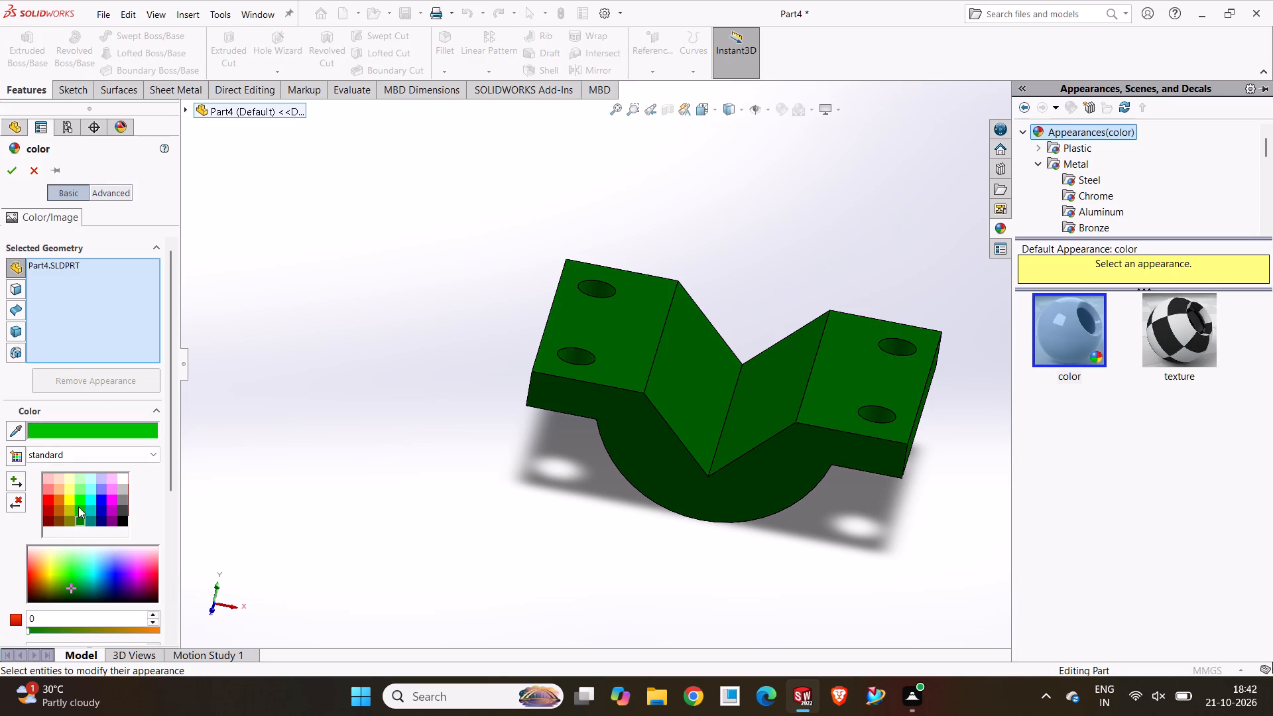
pyautogui.click(78, 506)
pyautogui.scroll(-2, 160, 536)
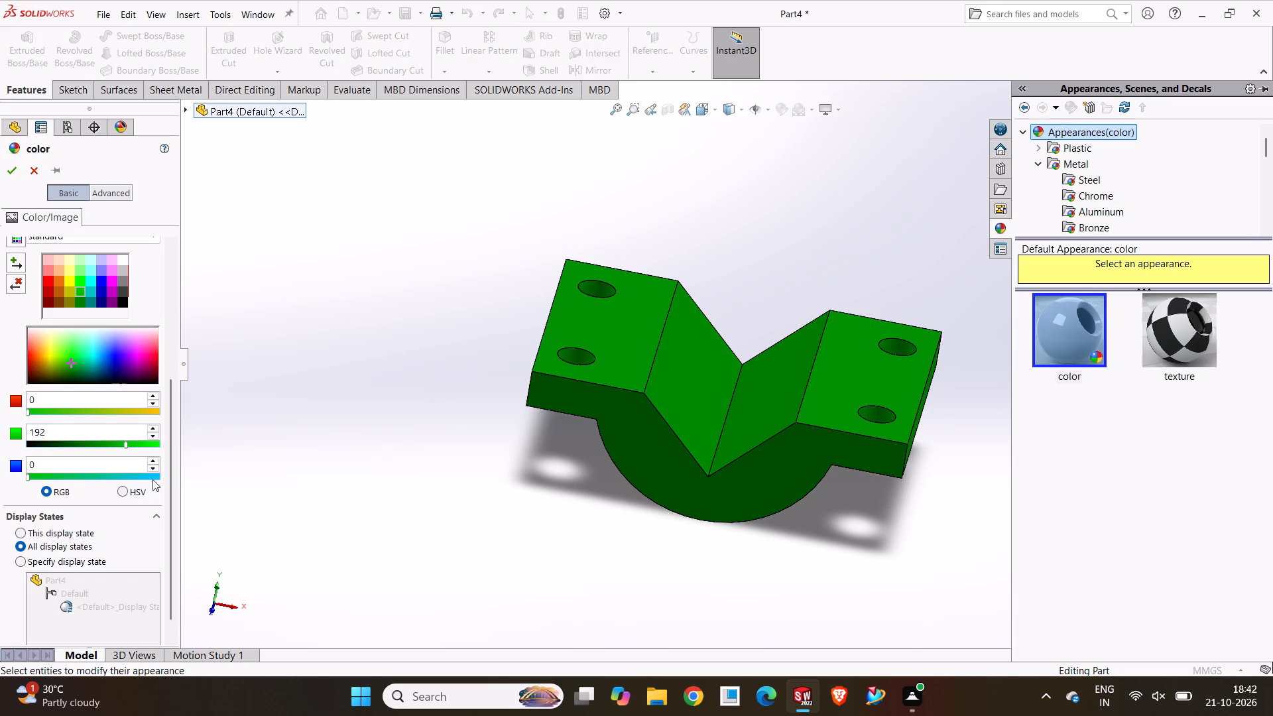
pyautogui.moveTo(123, 446); pyautogui.dragTo(97, 449)
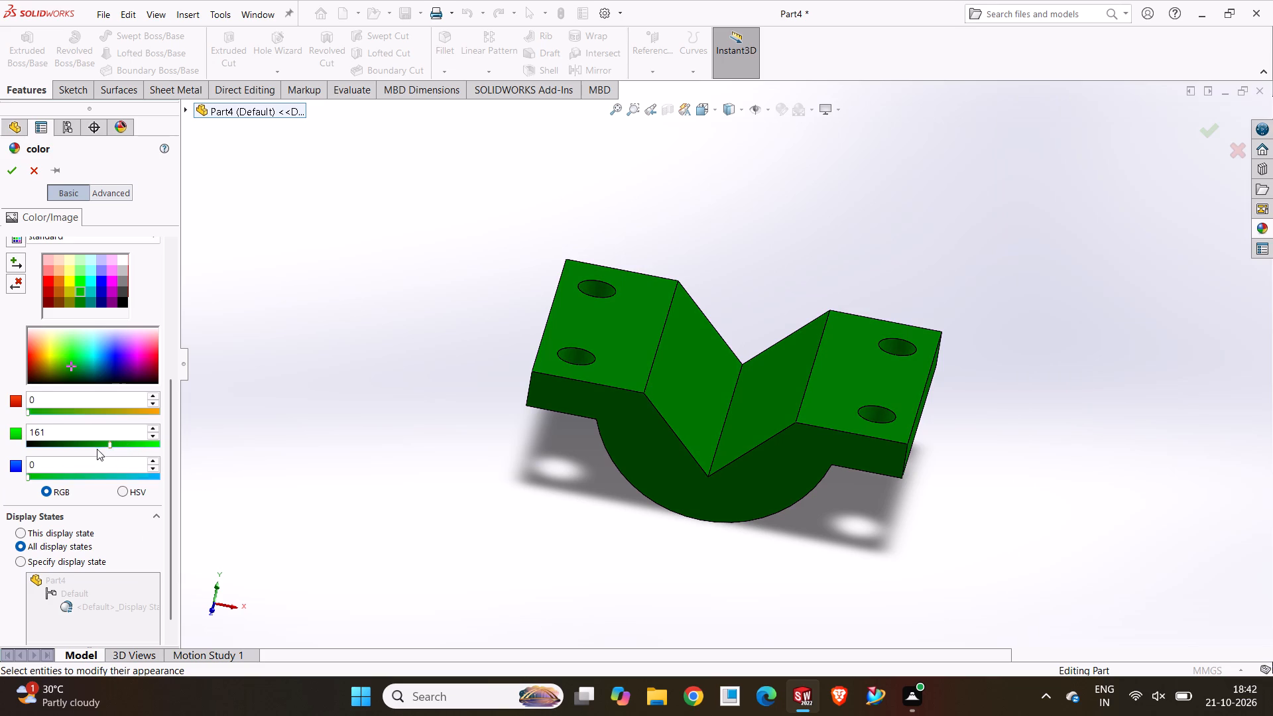
pyautogui.moveTo(97, 449); pyautogui.dragTo(159, 451)
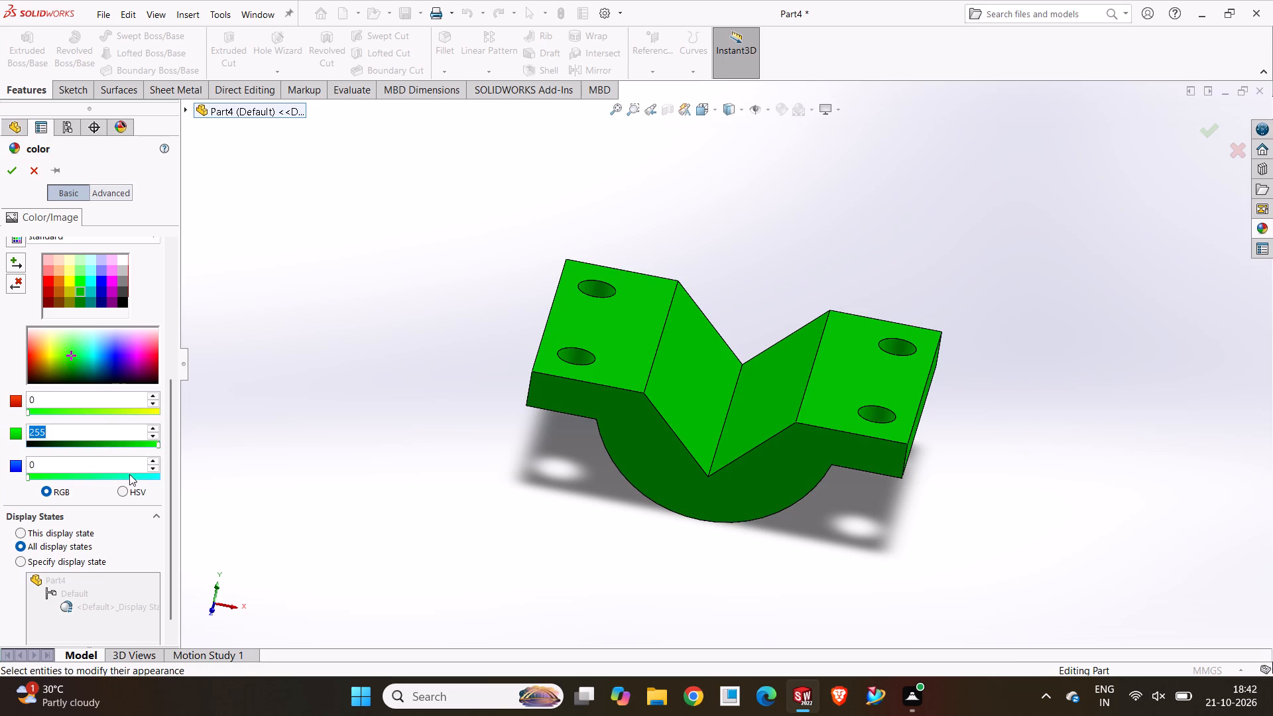
pyautogui.moveTo(27, 410); pyautogui.dragTo(155, 417)
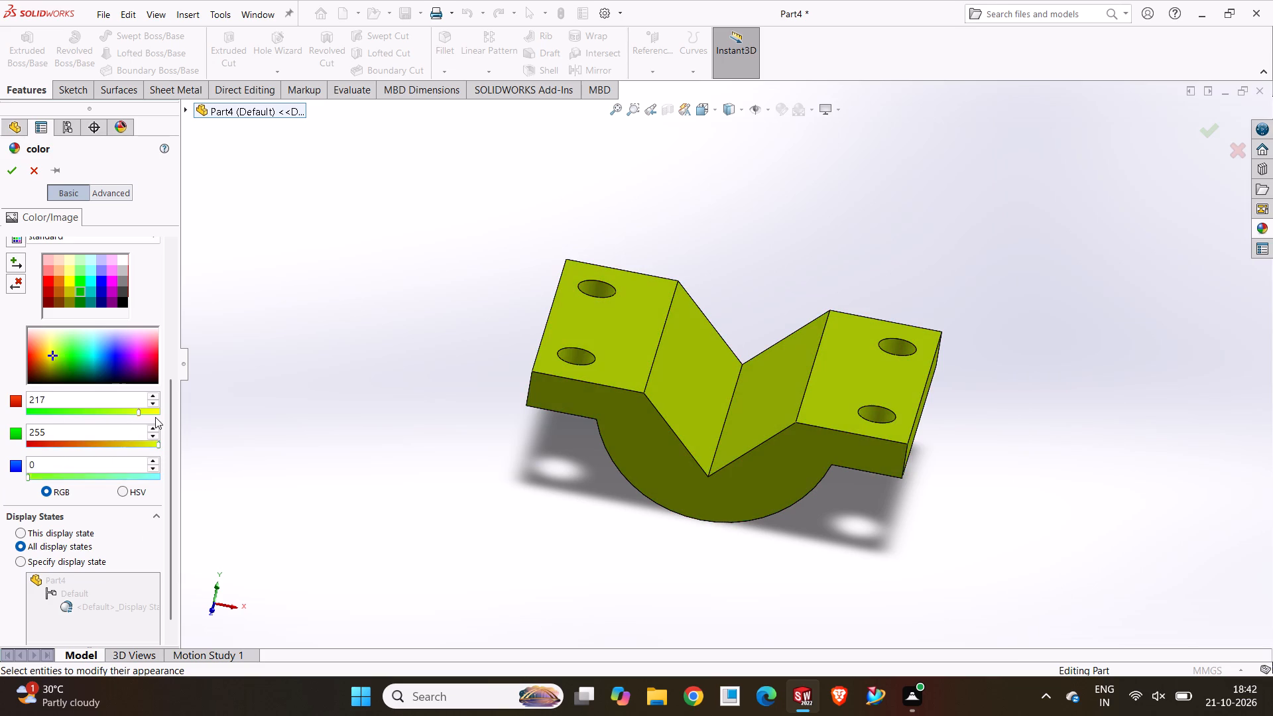
pyautogui.moveTo(155, 417); pyautogui.dragTo(124, 420)
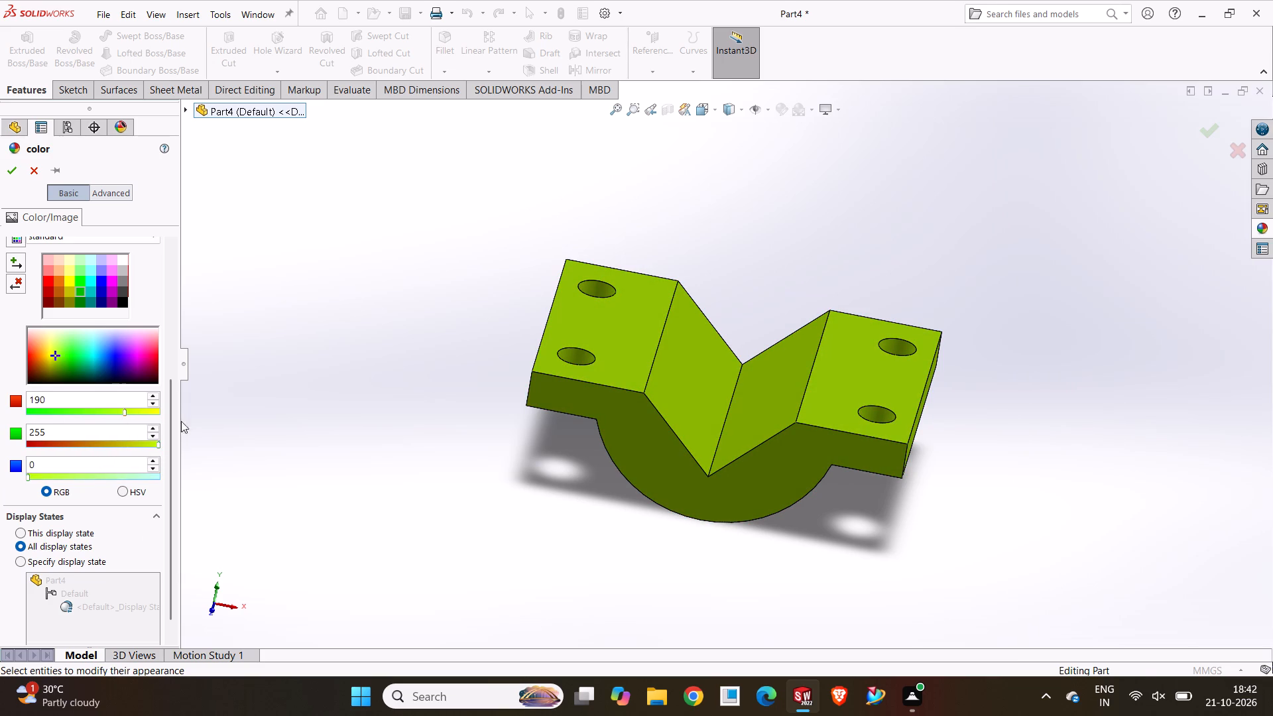
pyautogui.click(275, 387)
pyautogui.click(19, 172)
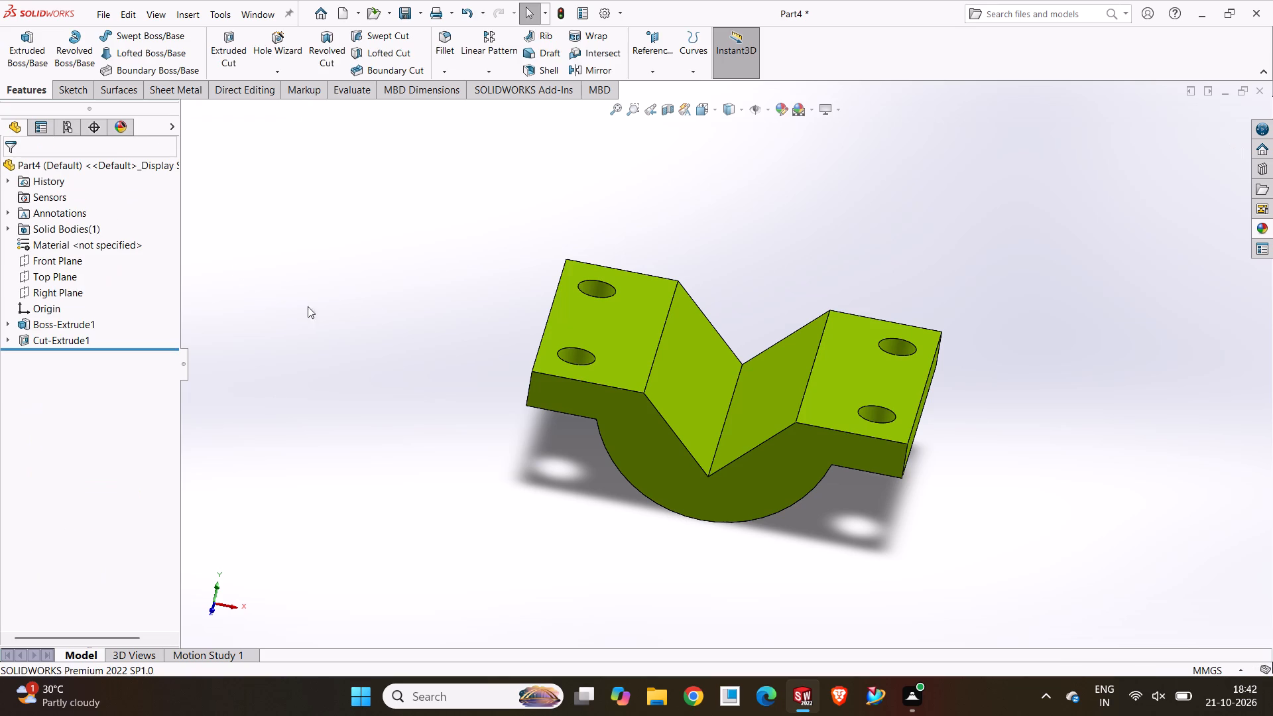
# Save the part under the new name Manual Rocker Arm Punching Machine P4 in the SoidWorks Drawings folder.
pyautogui.click(348, 318)
pyautogui.moveTo(455, 418); pyautogui.dragTo(419, 349, button='middle')
pyautogui.moveTo(398, 305); pyautogui.dragTo(507, 402, button='middle')
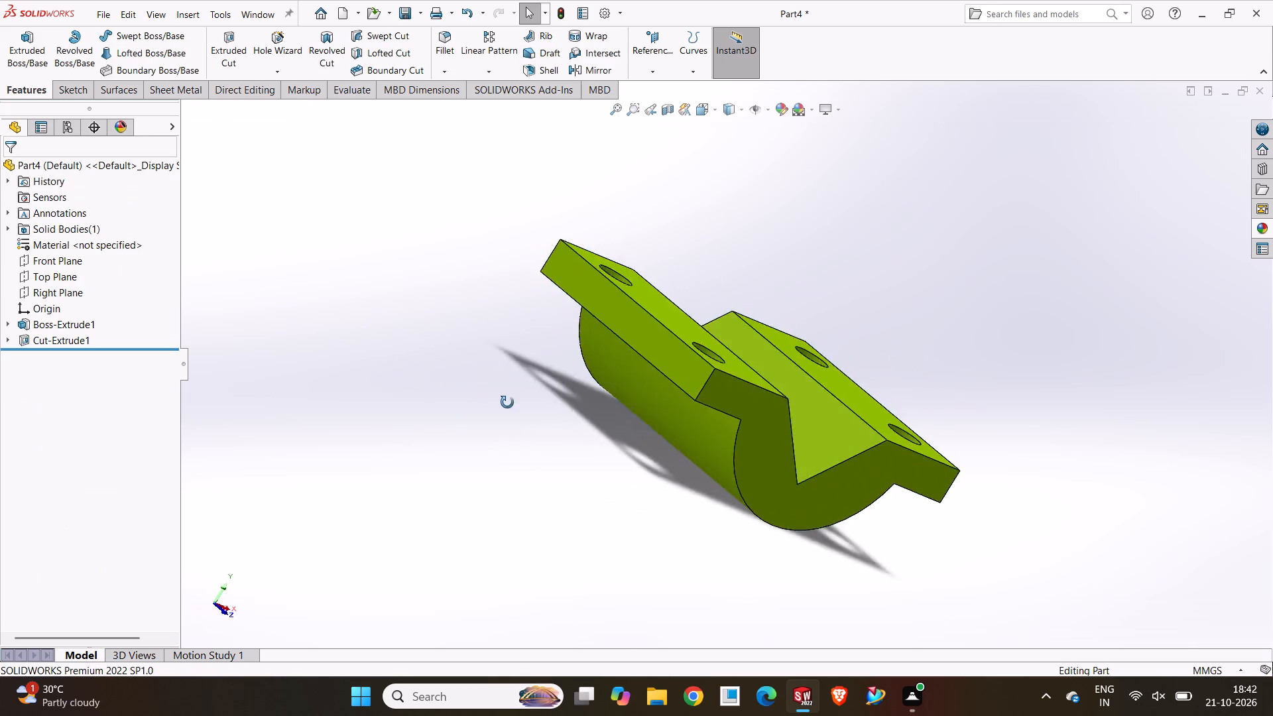
pyautogui.moveTo(507, 402); pyautogui.dragTo(430, 341, button='middle')
pyautogui.click(419, 17)
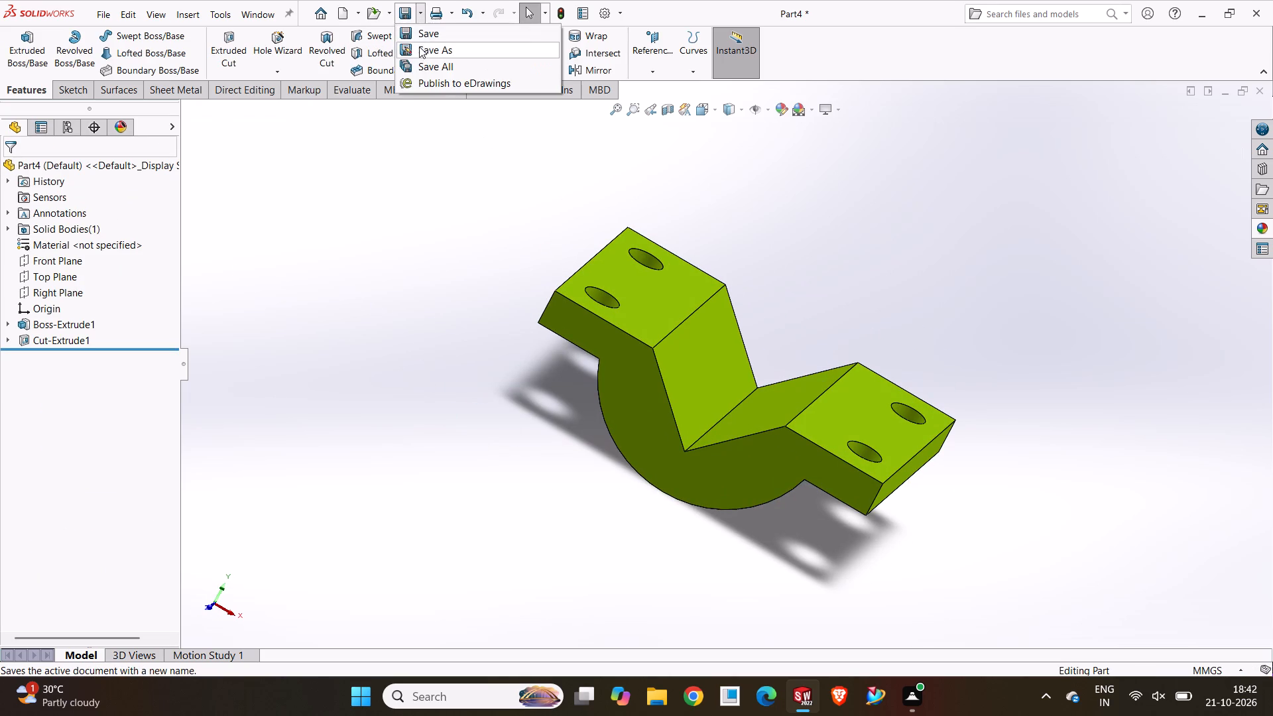
pyautogui.click(419, 48)
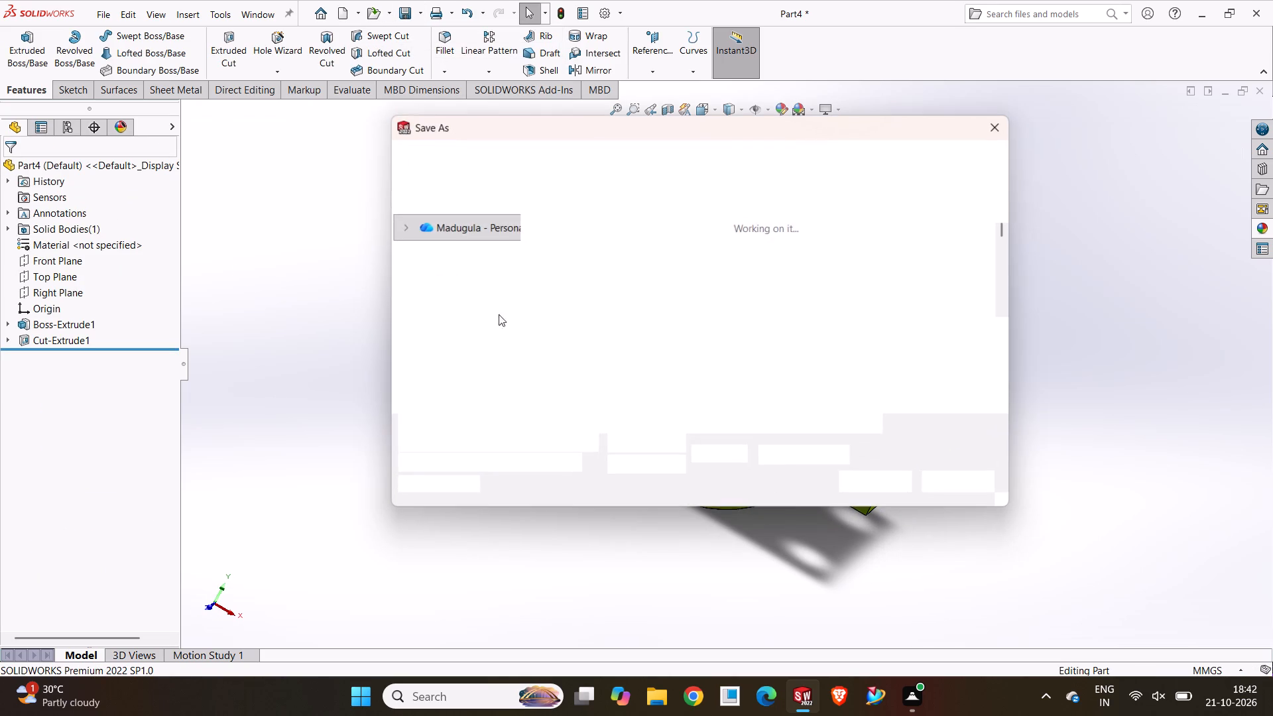
pyautogui.moveTo(541, 354); pyautogui.dragTo(453, 351)
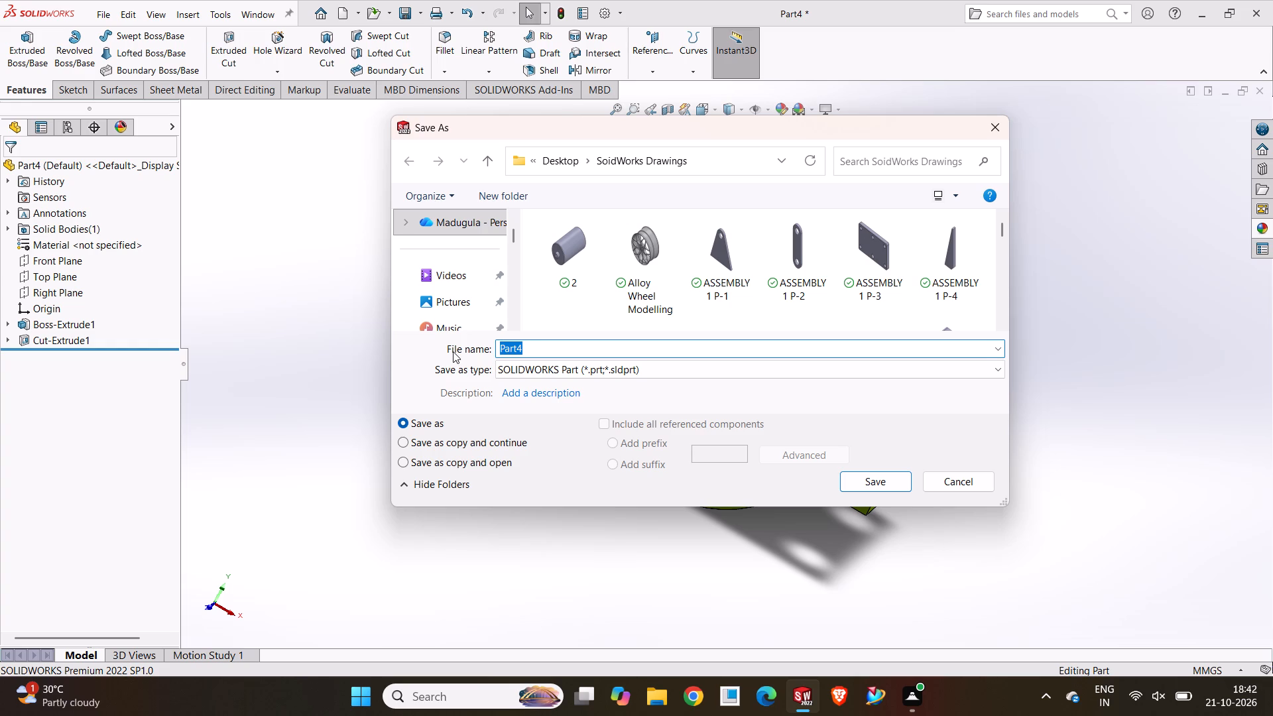
pyautogui.press('m')
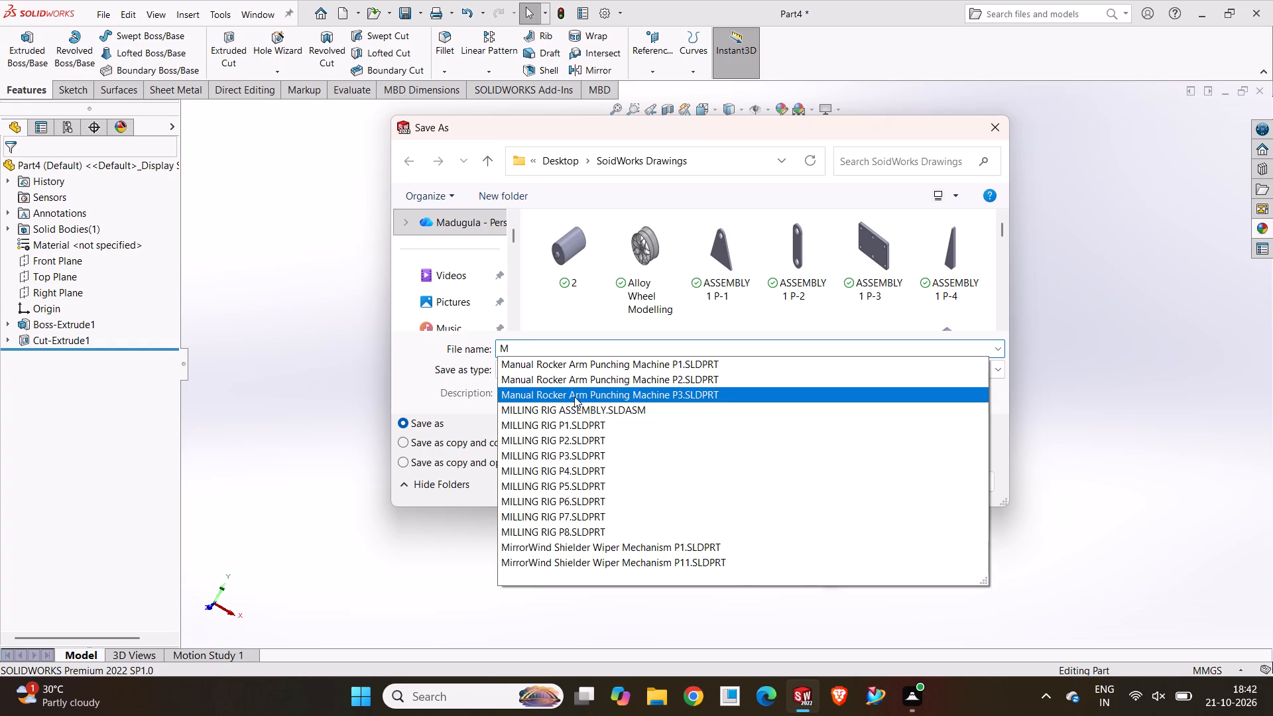
pyautogui.click(574, 396)
pyautogui.moveTo(676, 346); pyautogui.dragTo(663, 353)
pyautogui.press('Right')
pyautogui.press('Right')
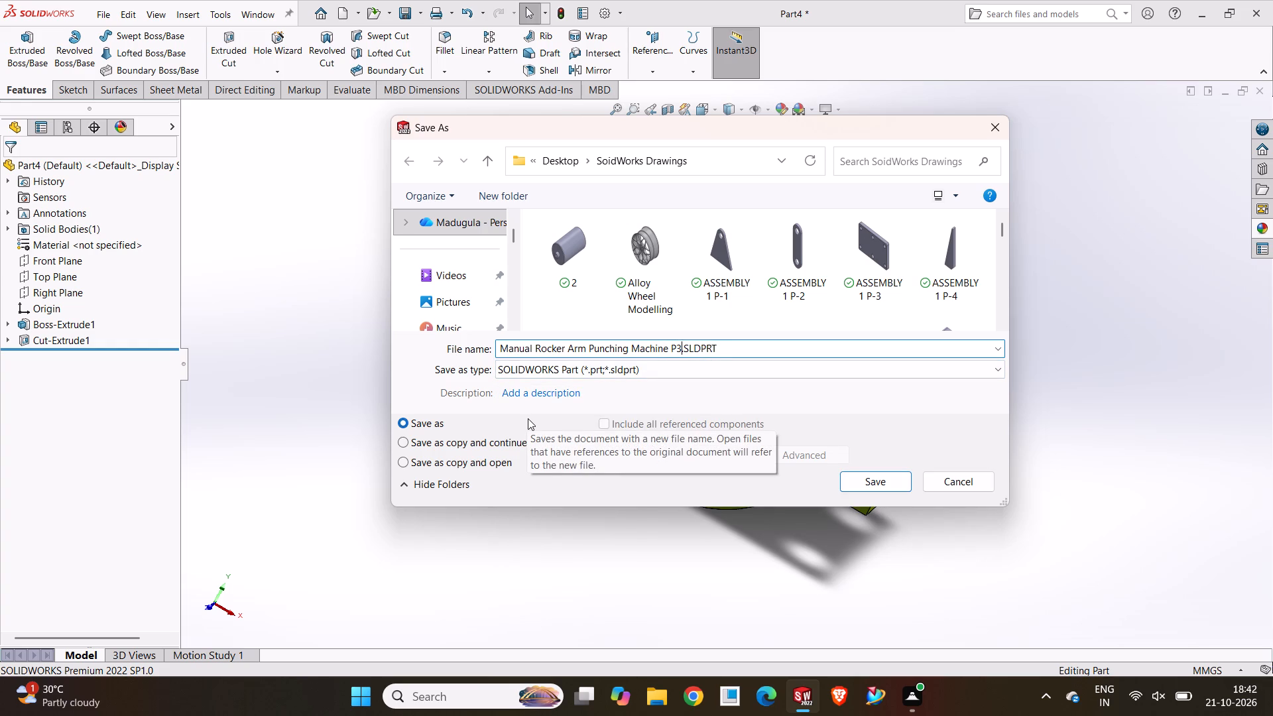
pyautogui.press('BackSpace')
pyautogui.press('4')
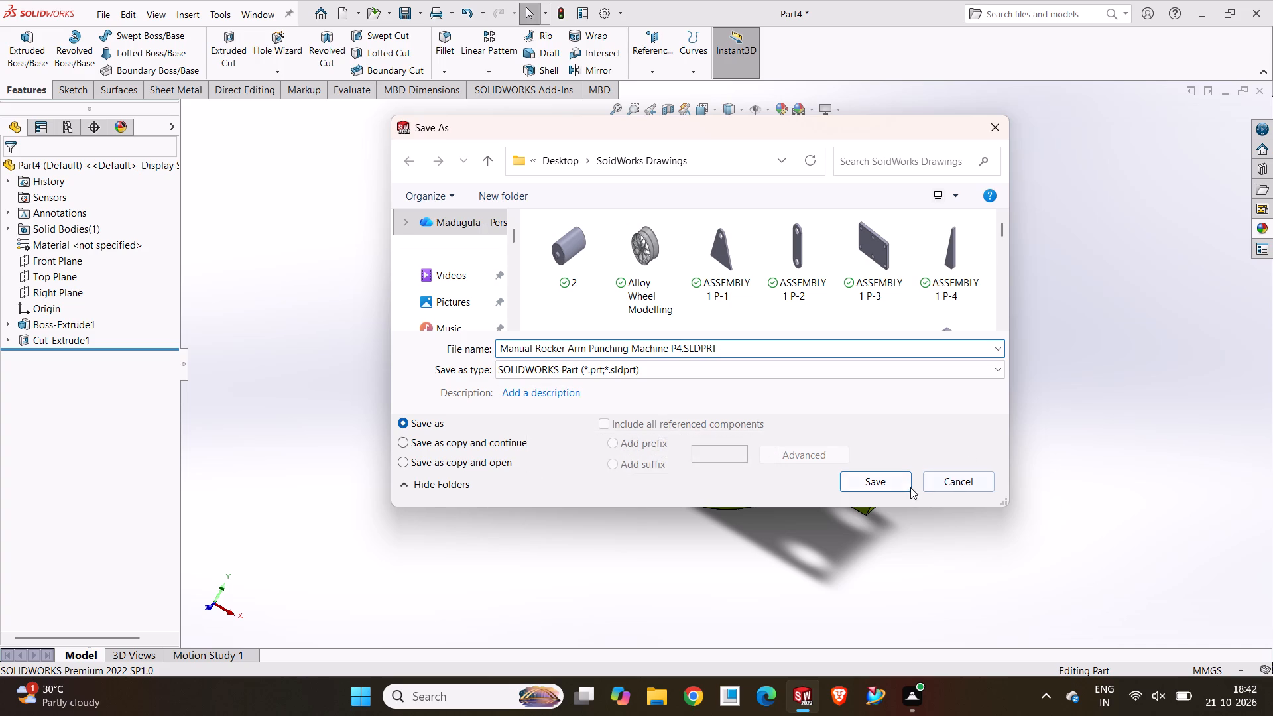
pyautogui.click(892, 484)
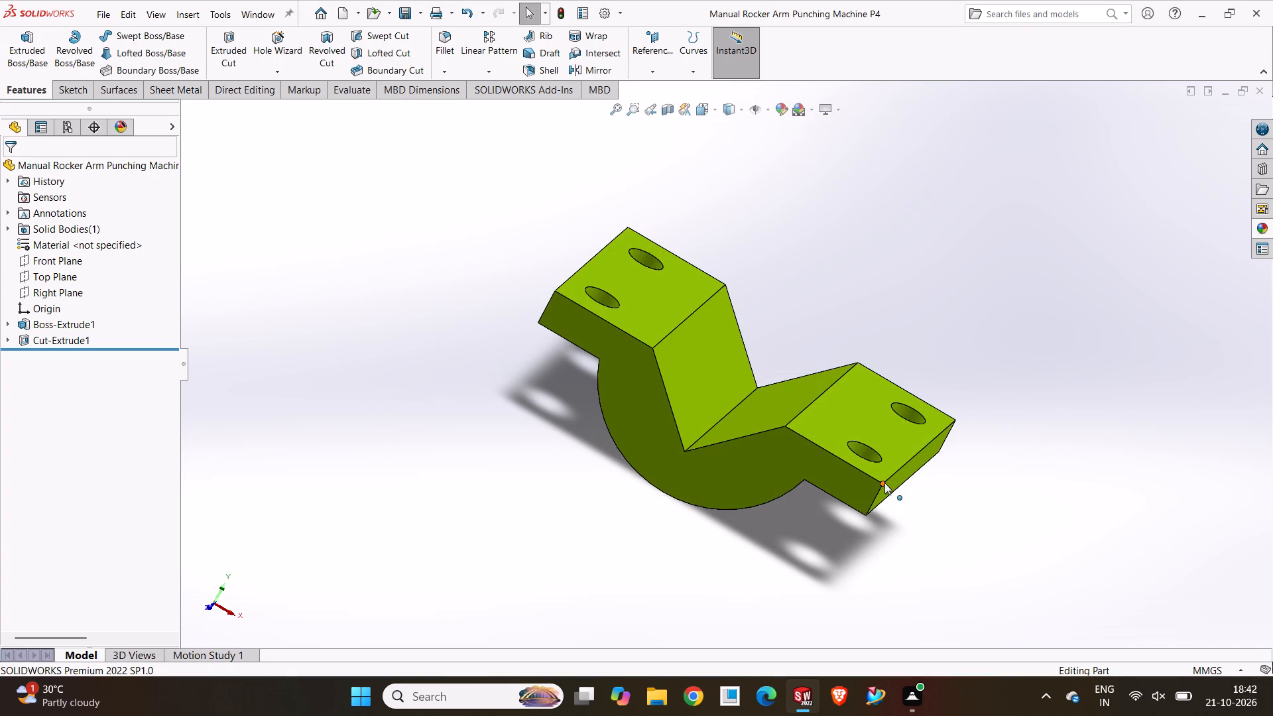
# Set the finished bracket to the isometric view and save the part again.
pyautogui.click(717, 113)
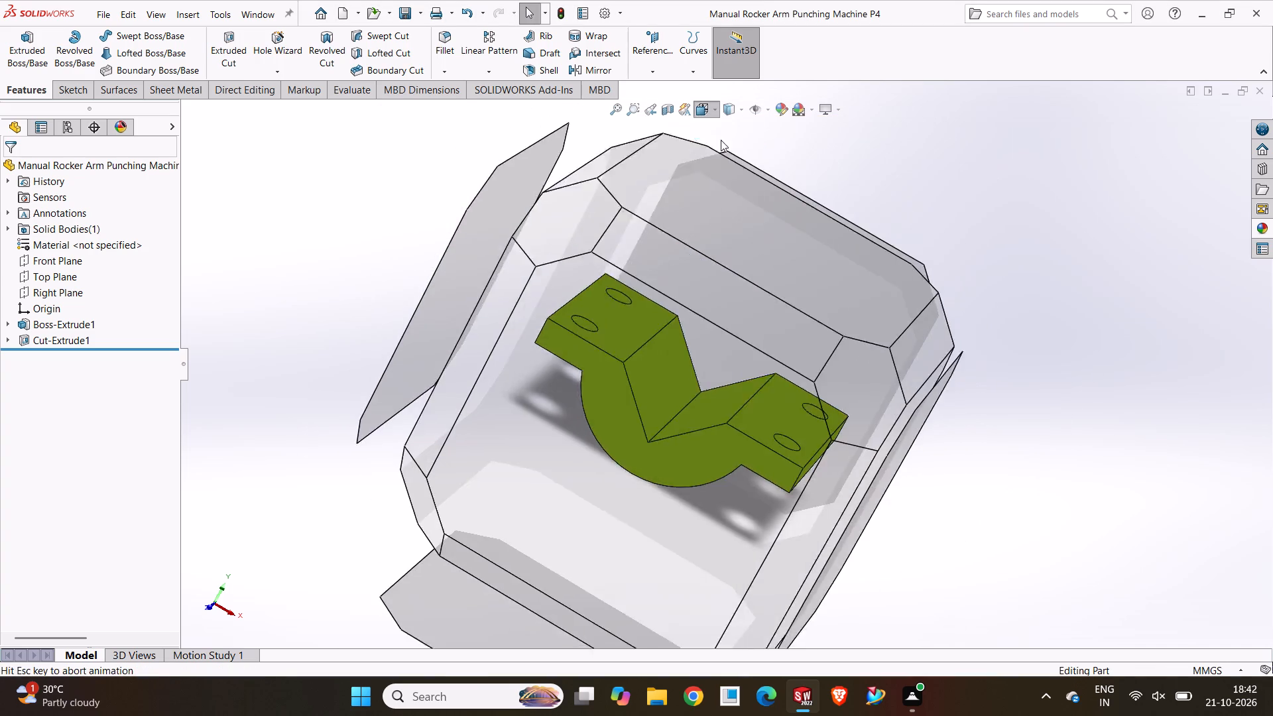
pyautogui.click(776, 149)
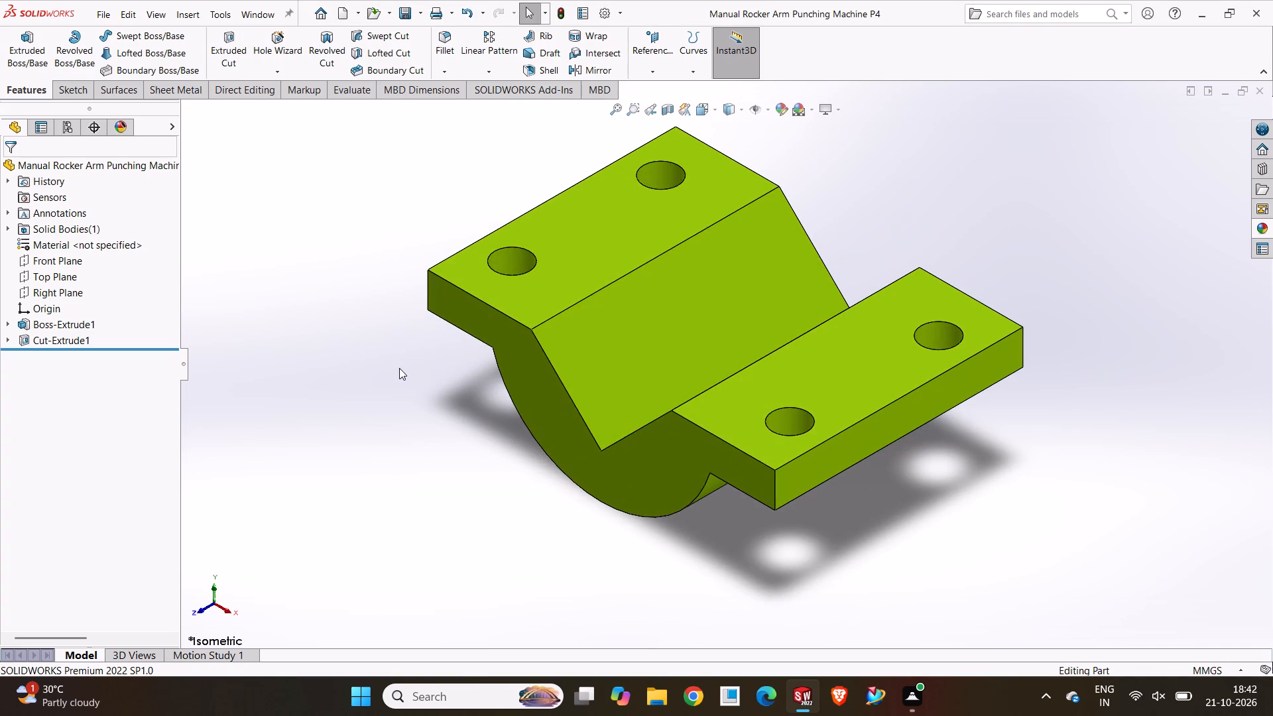
pyautogui.click(397, 372)
pyautogui.click(399, 7)
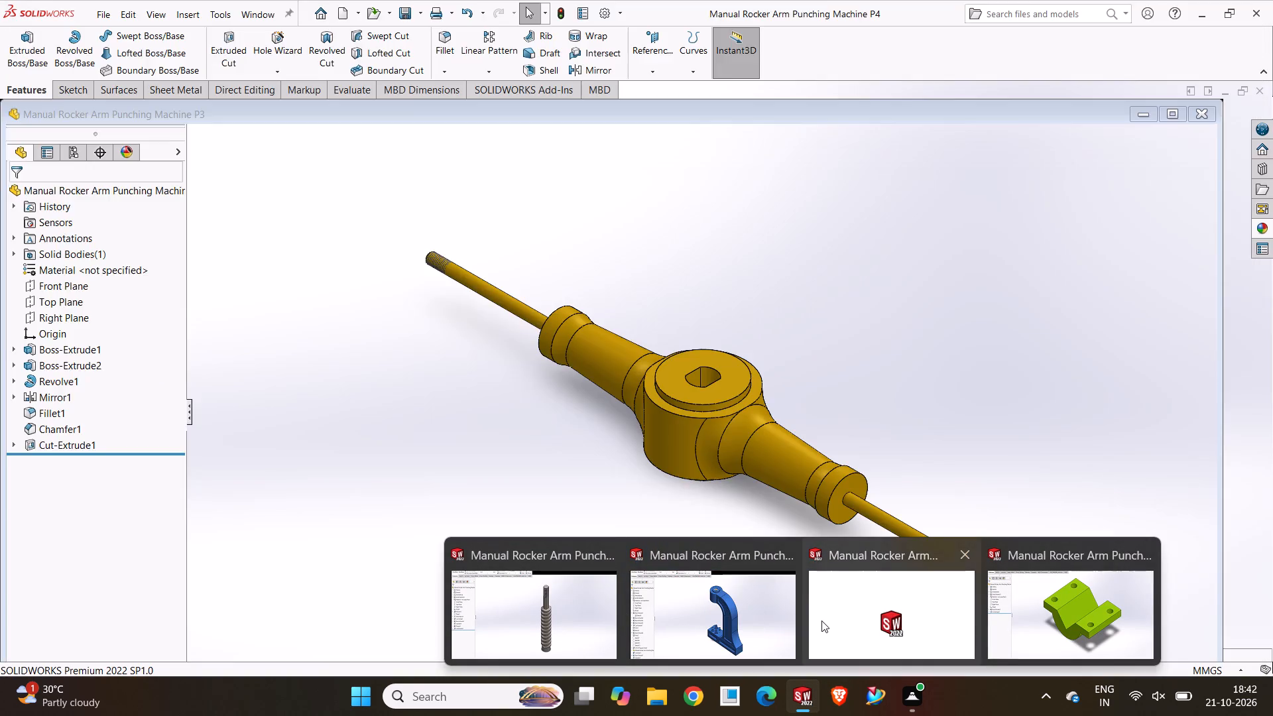
pyautogui.click(448, 407)
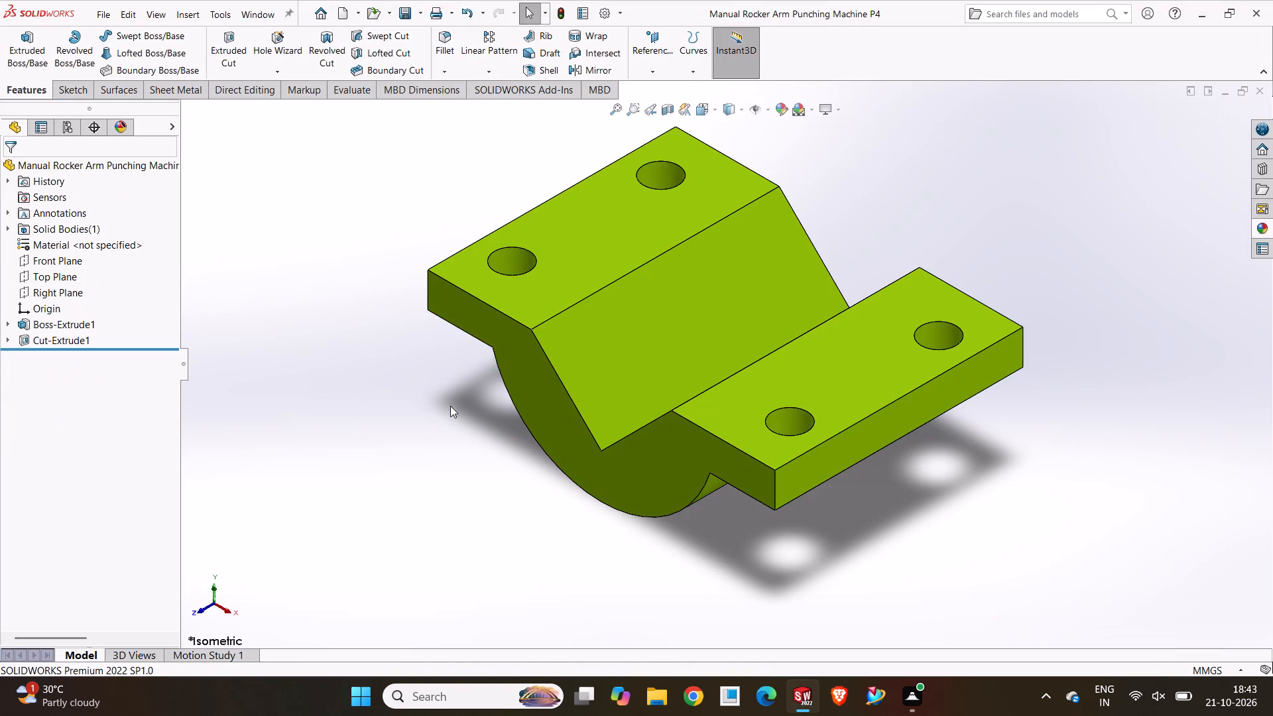
# Create a new part document and start a sketch on its Front Plane.
pyautogui.click(349, 14)
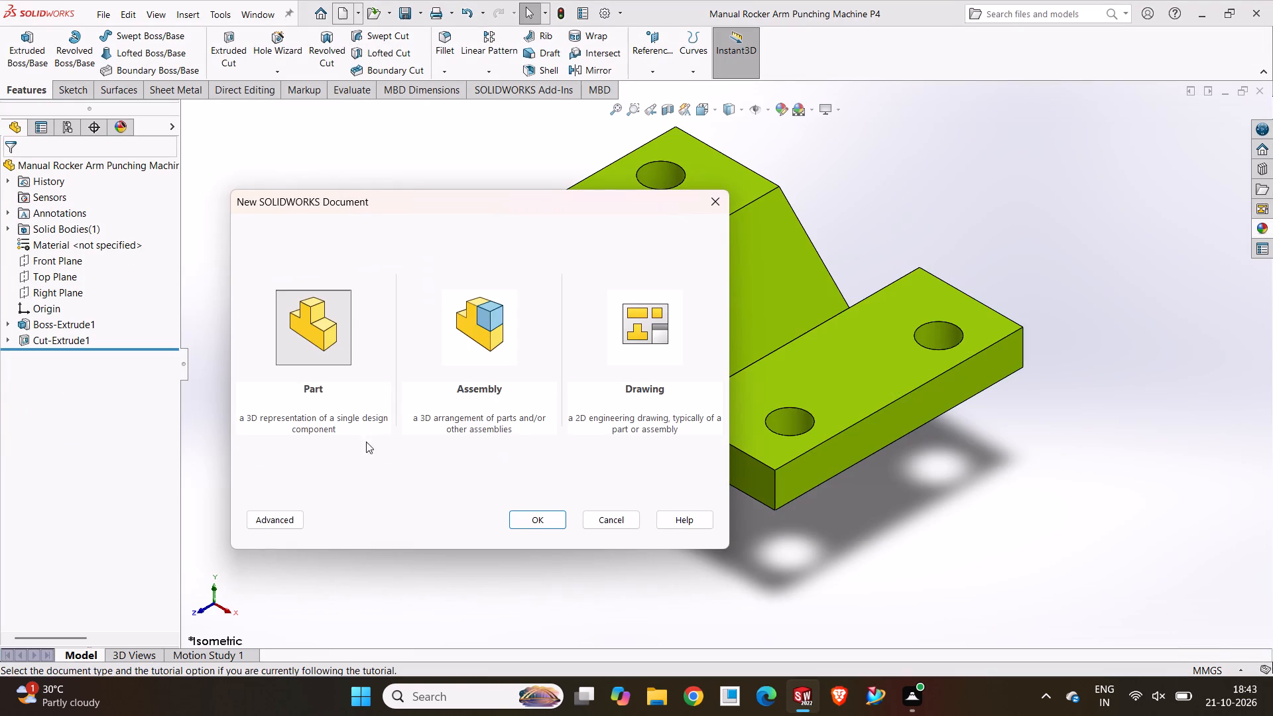
pyautogui.click(560, 520)
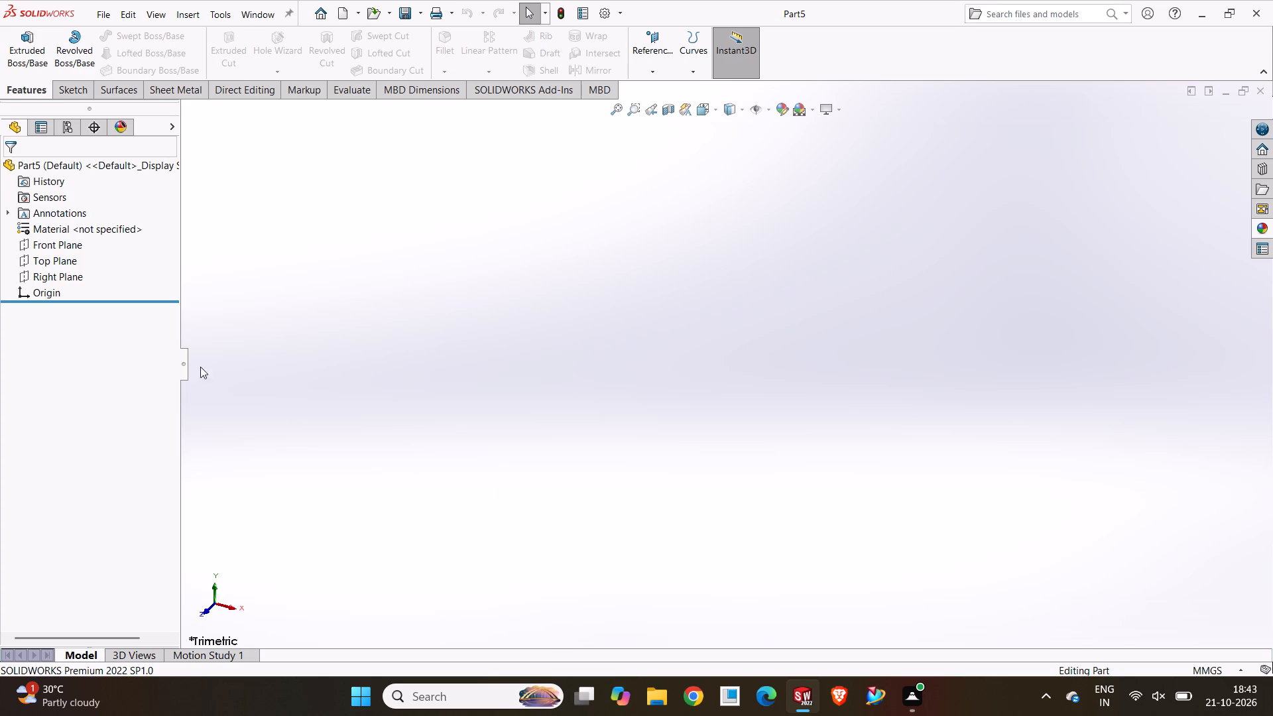
pyautogui.click(54, 251)
pyautogui.click(58, 231)
pyautogui.click(307, 388)
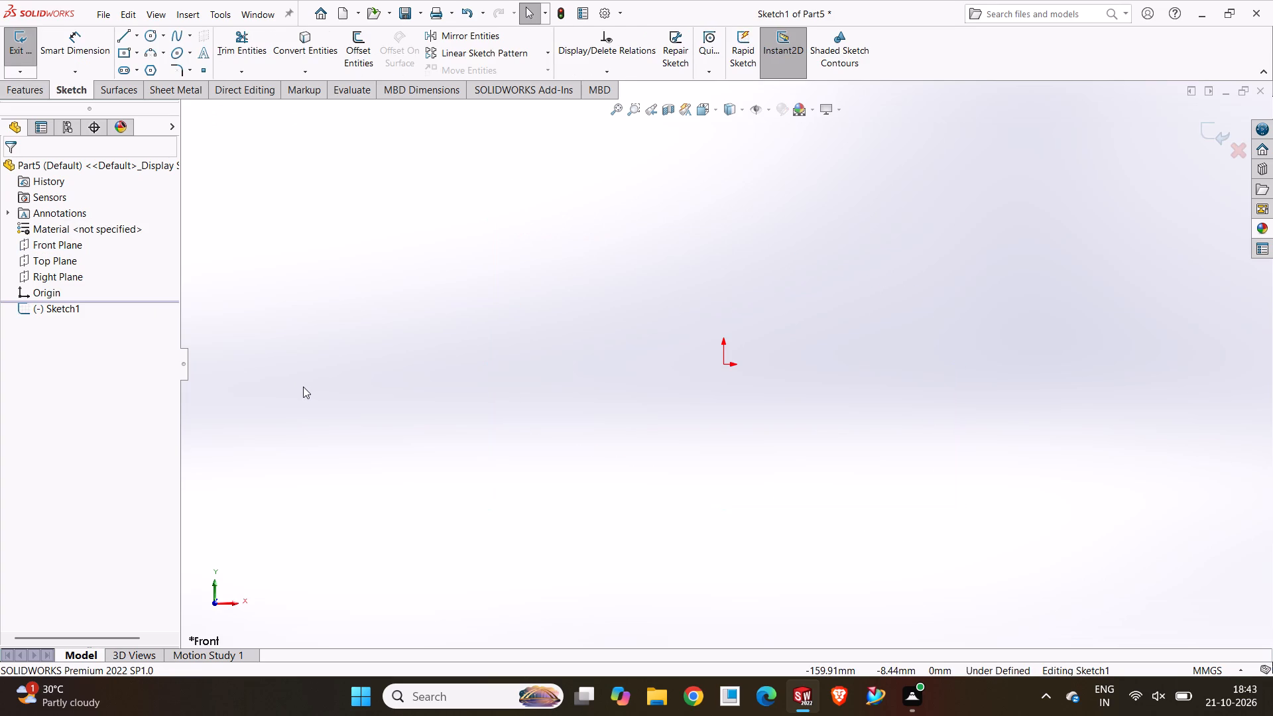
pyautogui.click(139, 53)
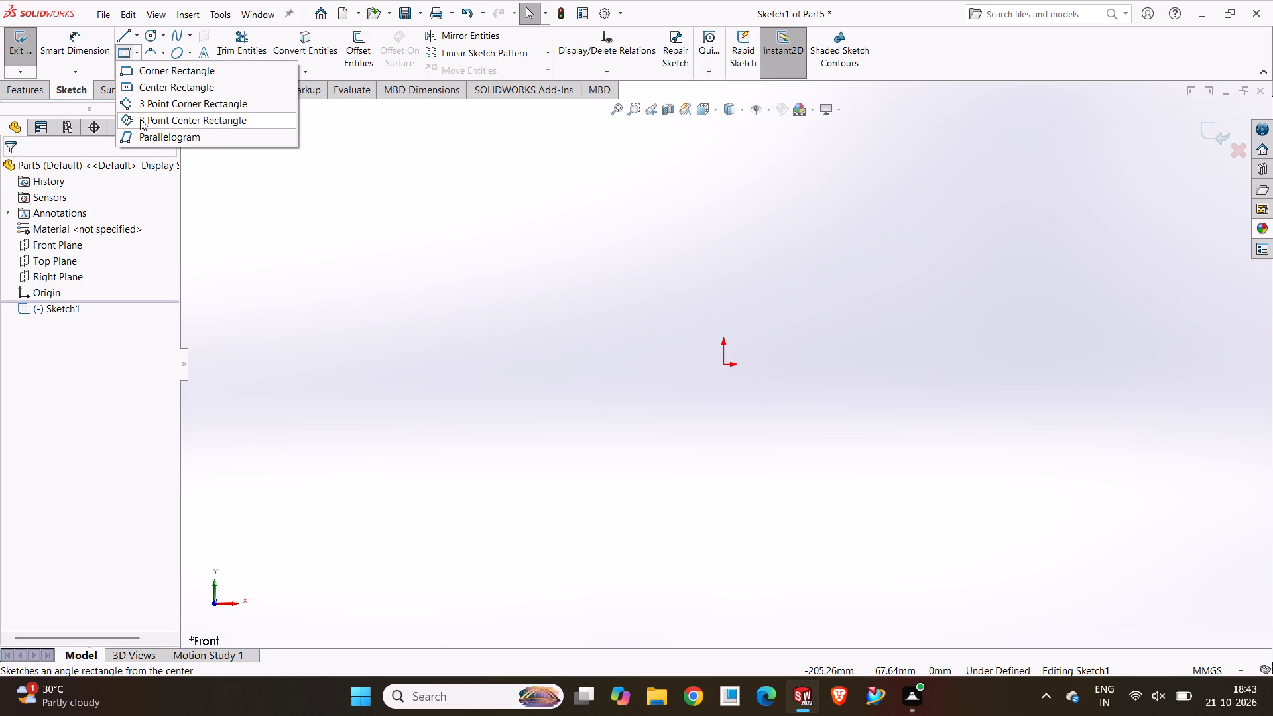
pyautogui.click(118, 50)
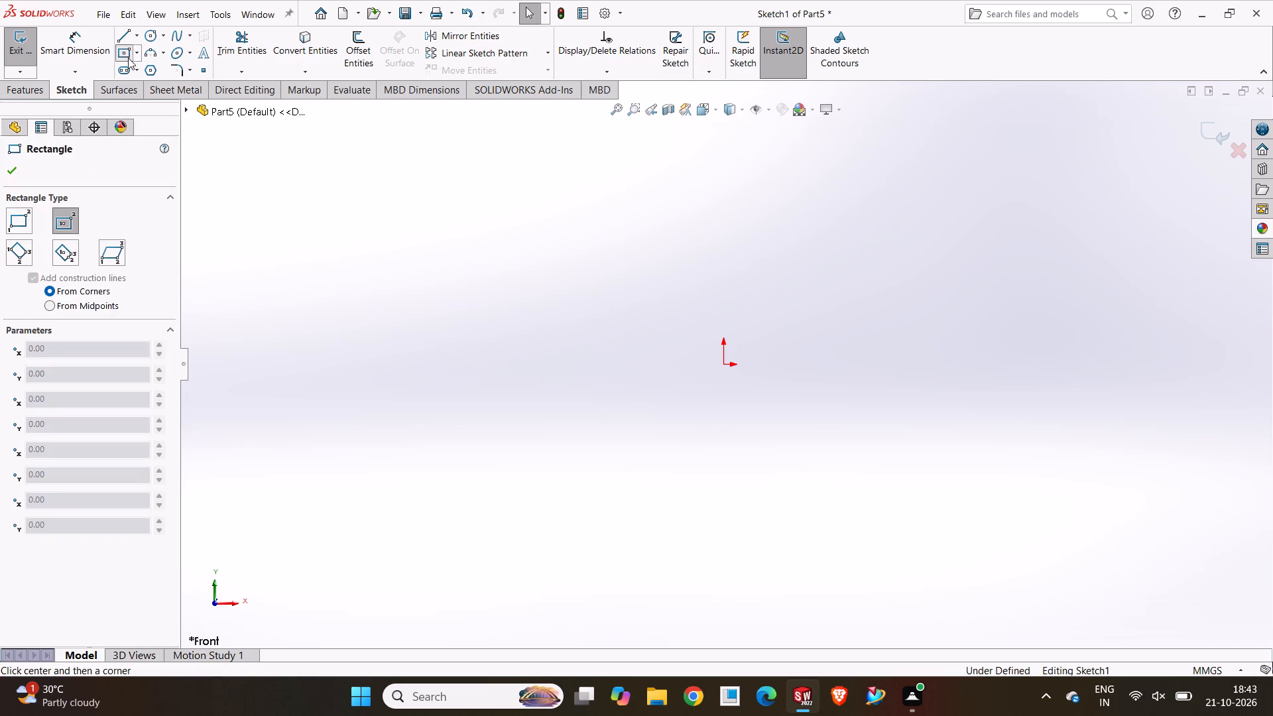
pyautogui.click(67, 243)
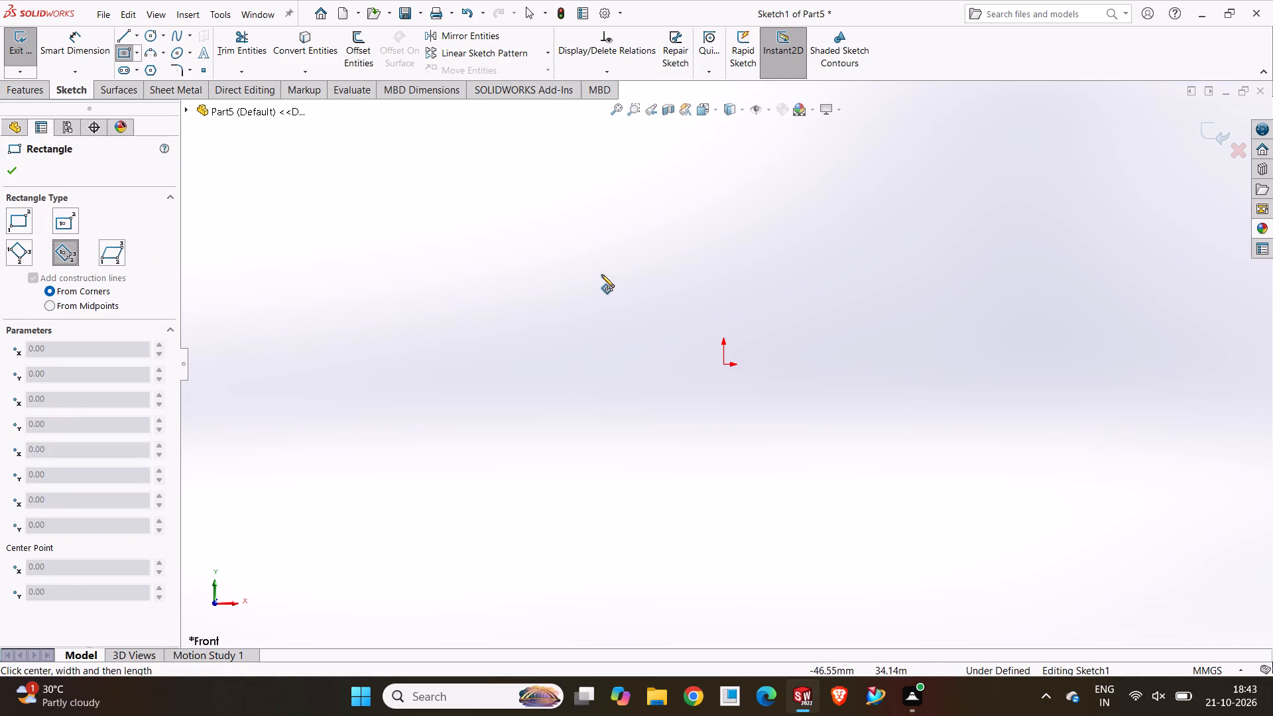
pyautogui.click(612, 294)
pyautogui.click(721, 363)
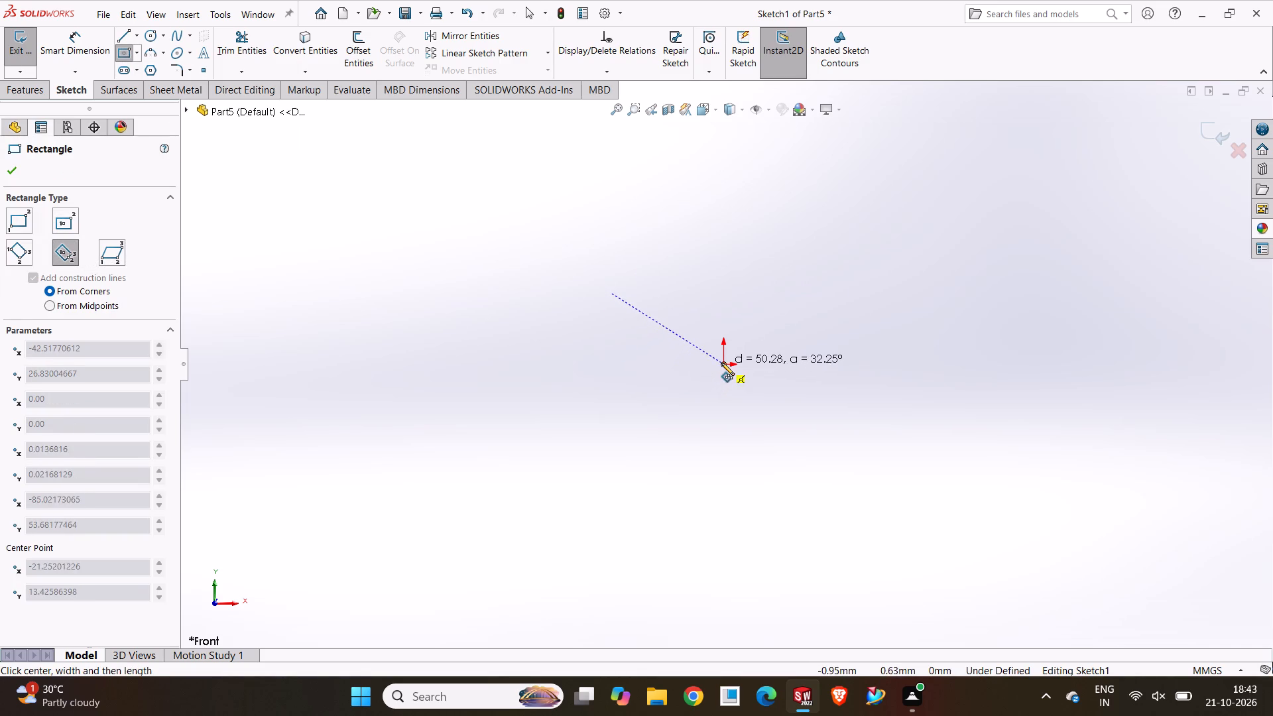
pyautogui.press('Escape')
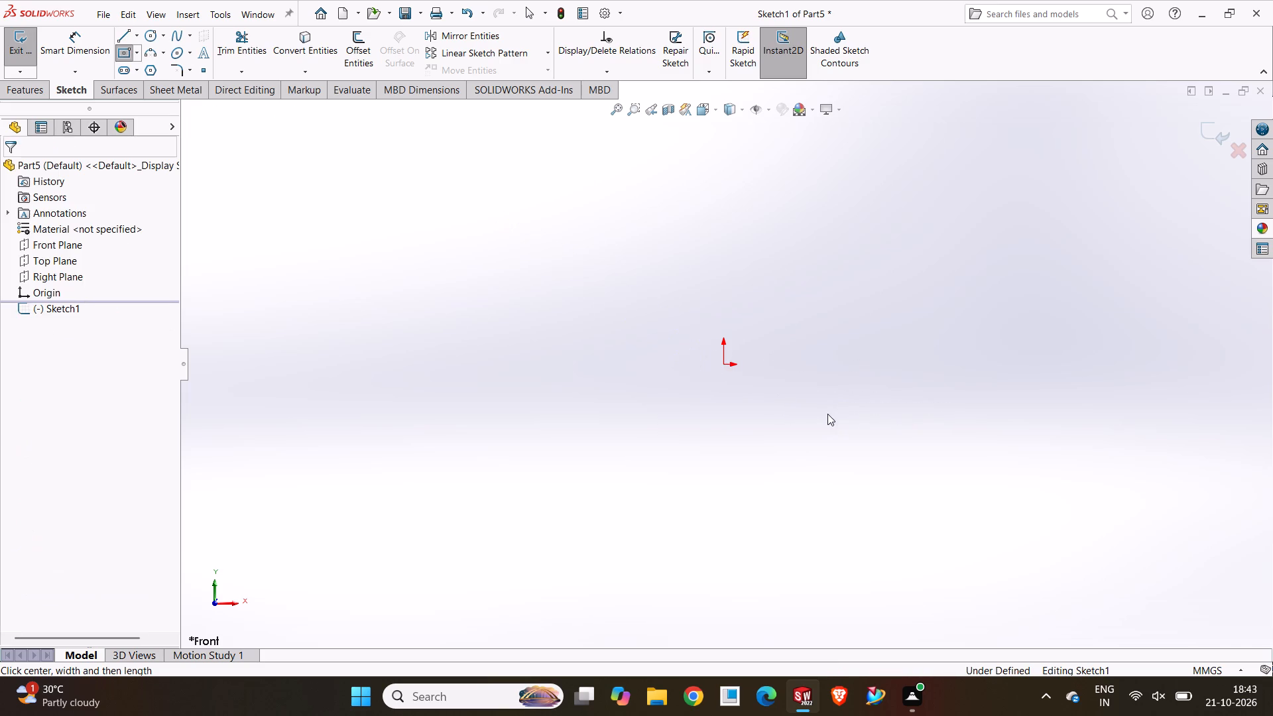
# Sketch a tilted 3 Point Center Rectangle centred on the origin, with its first side about 49 mm from the centre at about 138°.
pyautogui.click(131, 54)
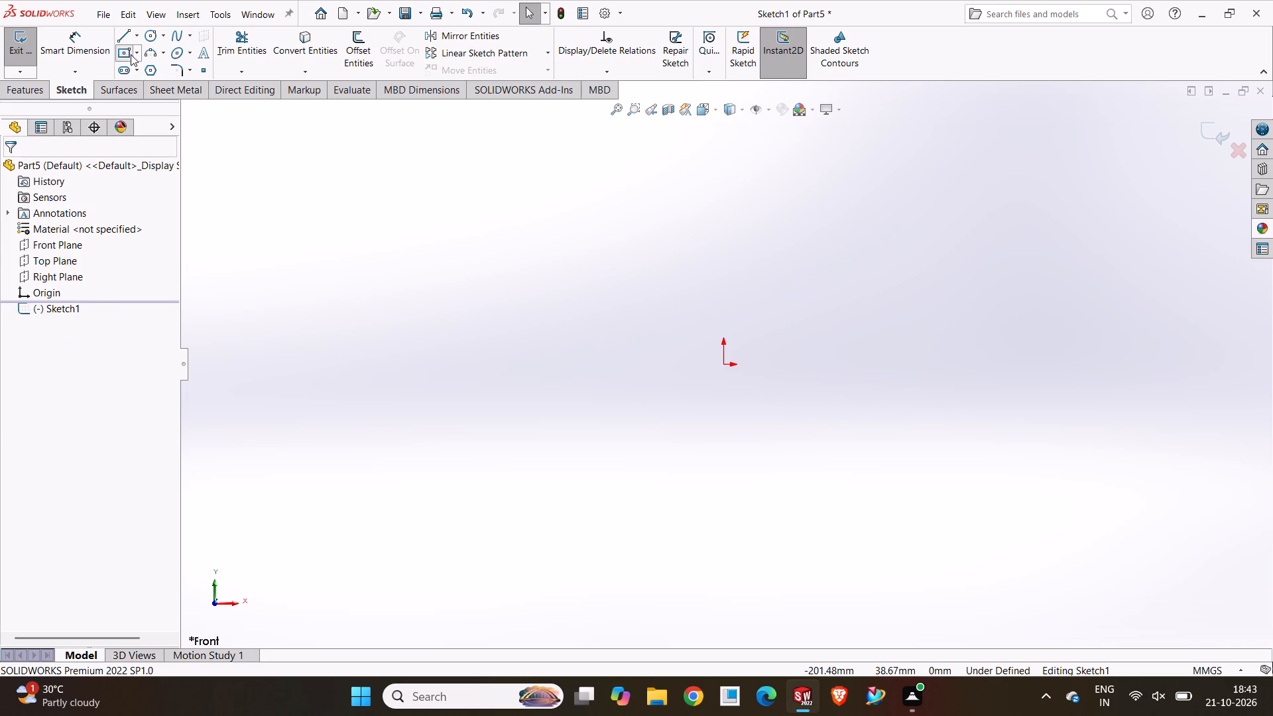
pyautogui.click(76, 253)
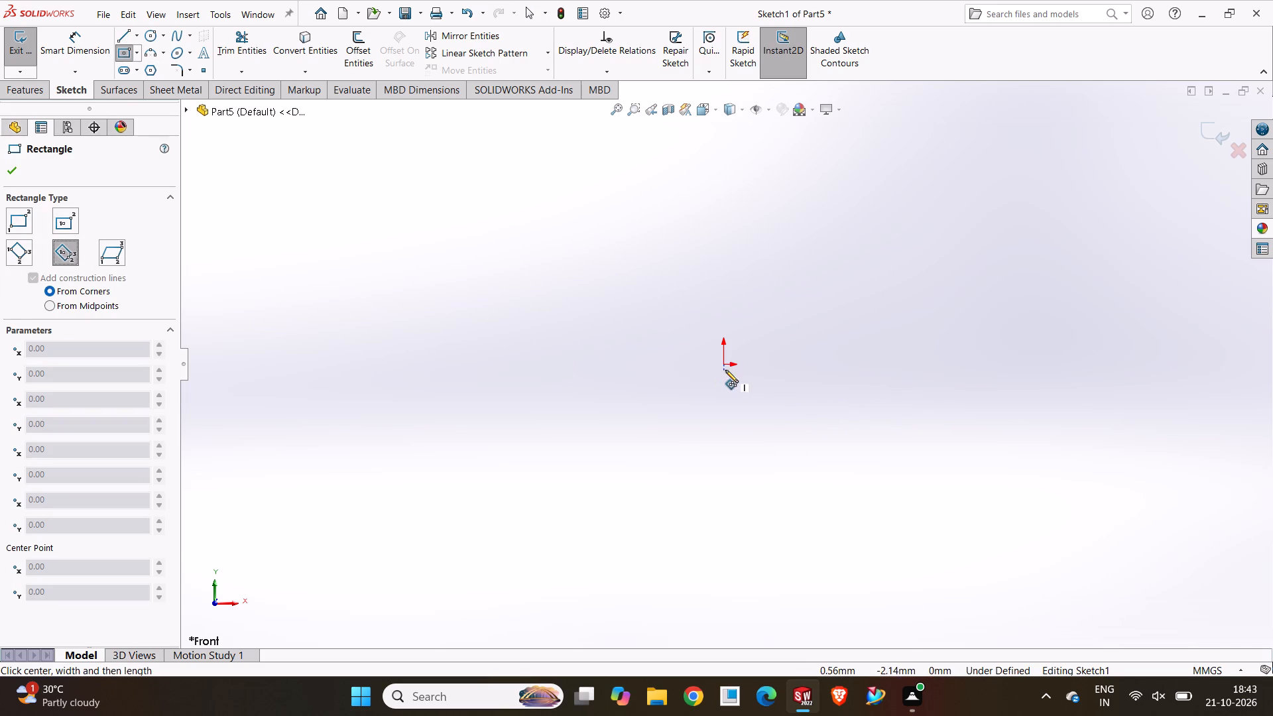
pyautogui.click(723, 365)
pyautogui.moveTo(628, 276); pyautogui.dragTo(633, 276)
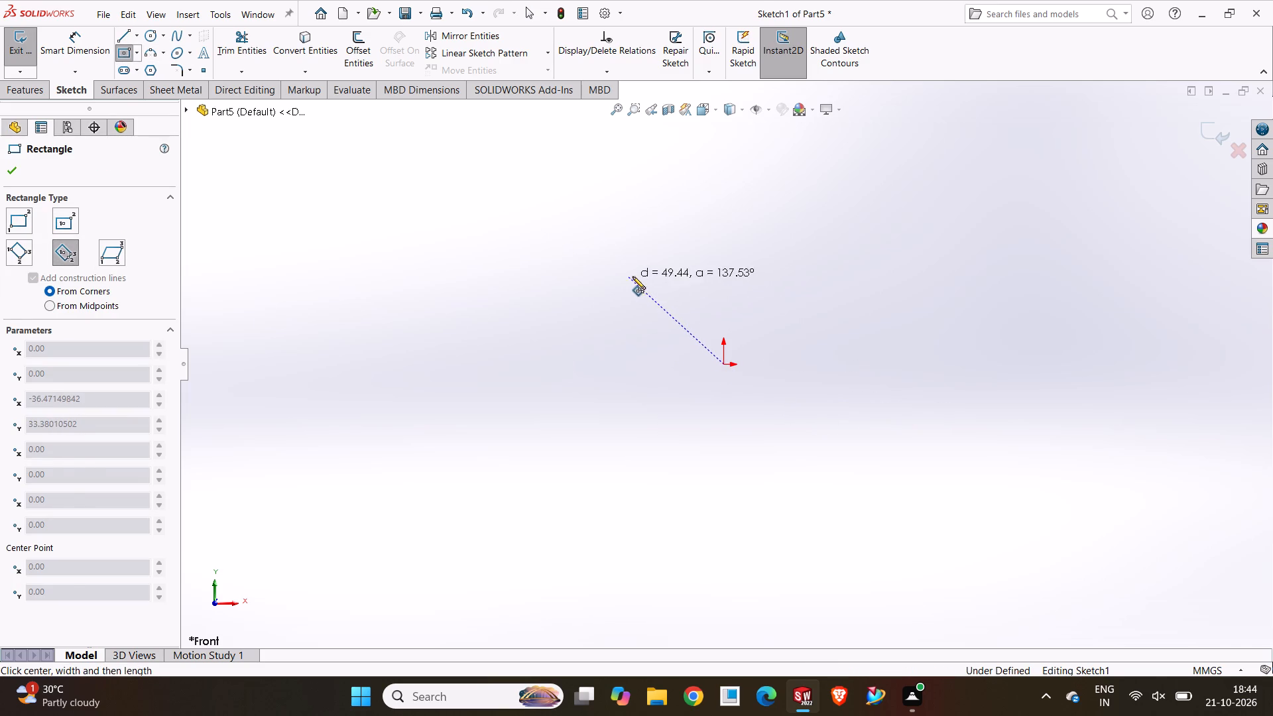
pyautogui.moveTo(633, 276); pyautogui.dragTo(635, 277)
pyautogui.click(809, 306)
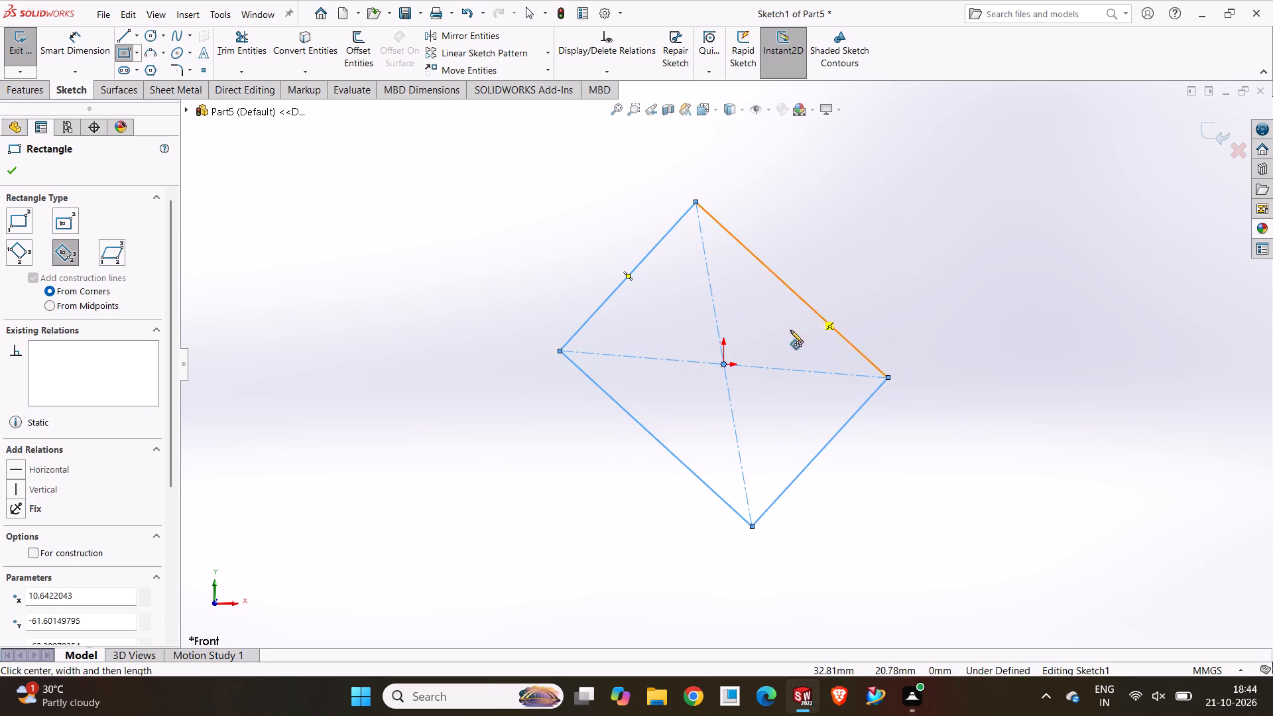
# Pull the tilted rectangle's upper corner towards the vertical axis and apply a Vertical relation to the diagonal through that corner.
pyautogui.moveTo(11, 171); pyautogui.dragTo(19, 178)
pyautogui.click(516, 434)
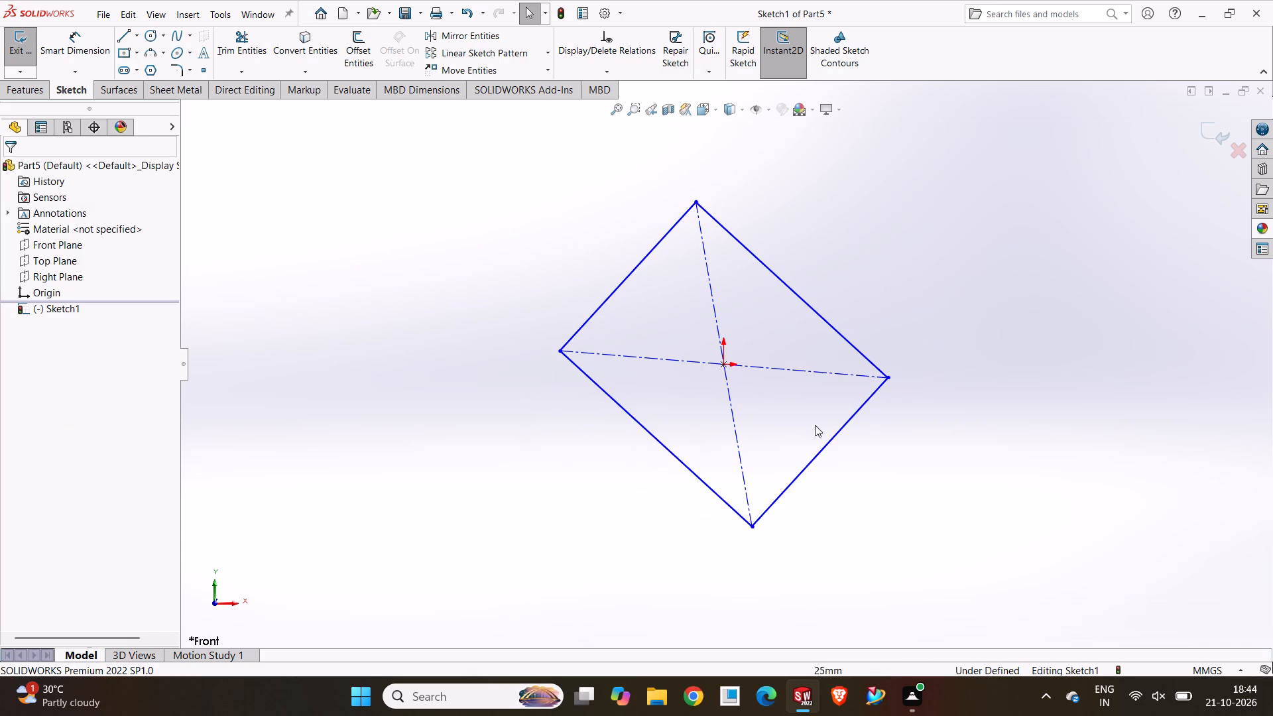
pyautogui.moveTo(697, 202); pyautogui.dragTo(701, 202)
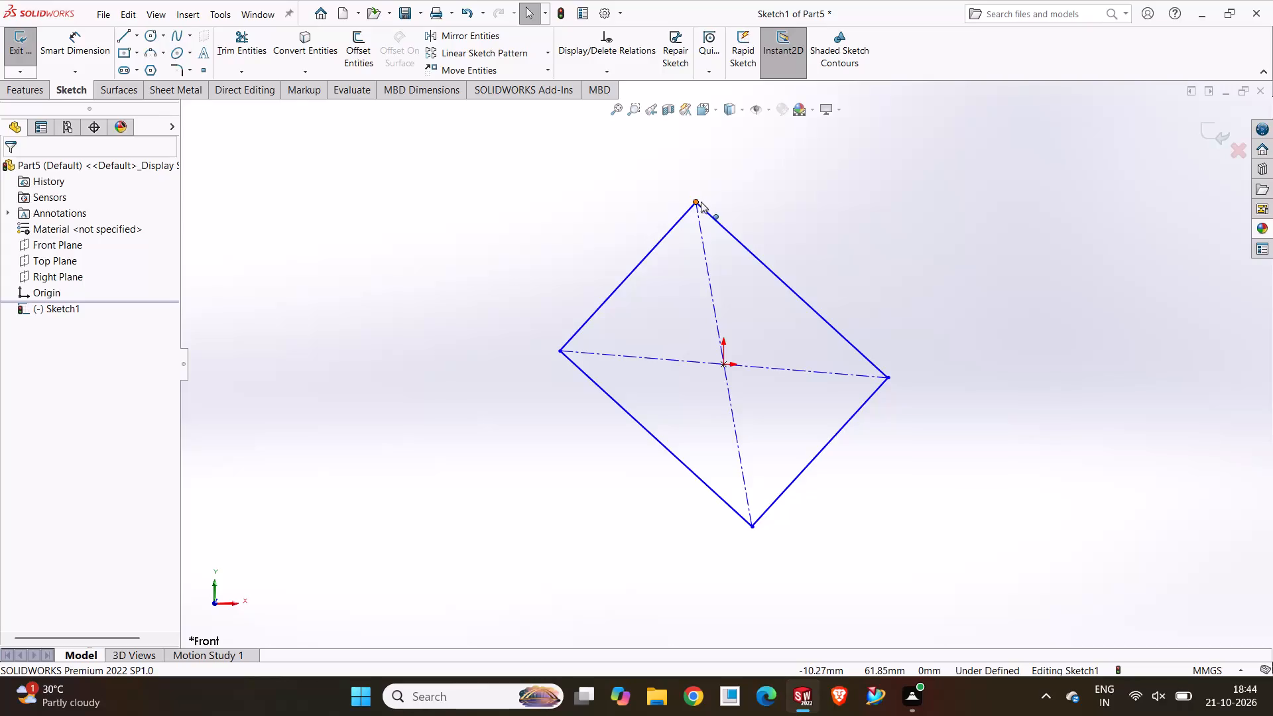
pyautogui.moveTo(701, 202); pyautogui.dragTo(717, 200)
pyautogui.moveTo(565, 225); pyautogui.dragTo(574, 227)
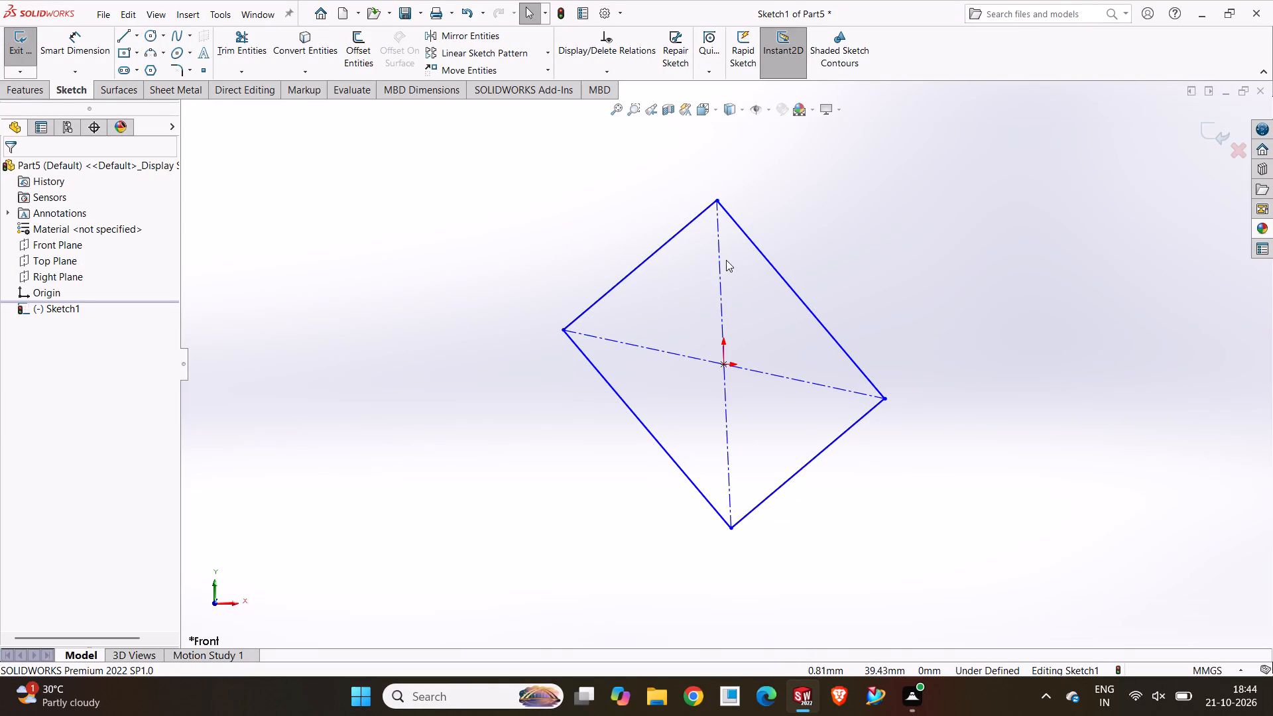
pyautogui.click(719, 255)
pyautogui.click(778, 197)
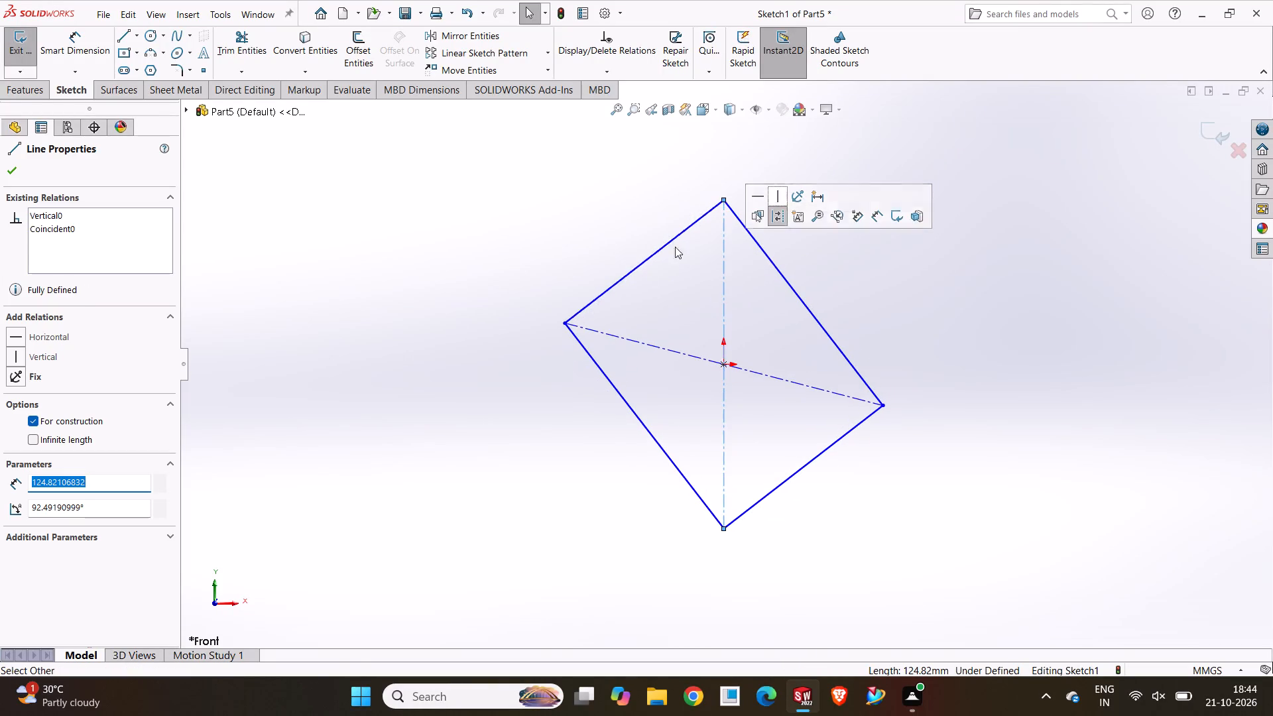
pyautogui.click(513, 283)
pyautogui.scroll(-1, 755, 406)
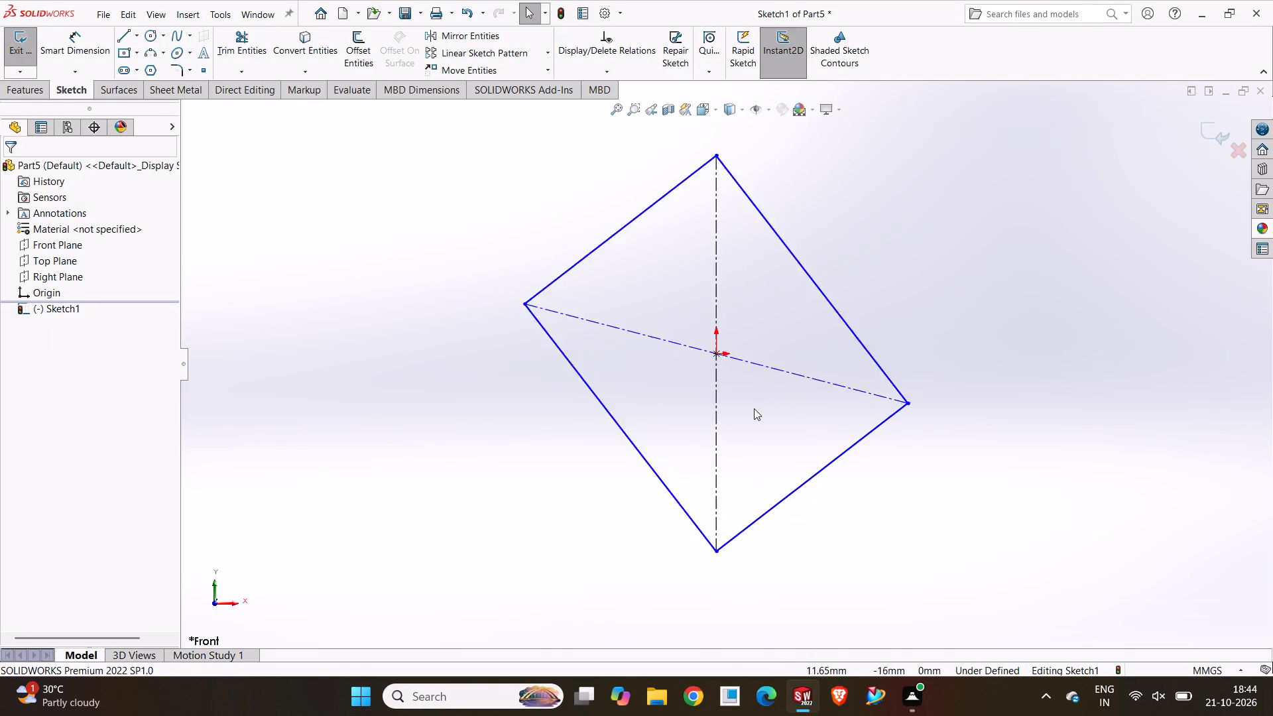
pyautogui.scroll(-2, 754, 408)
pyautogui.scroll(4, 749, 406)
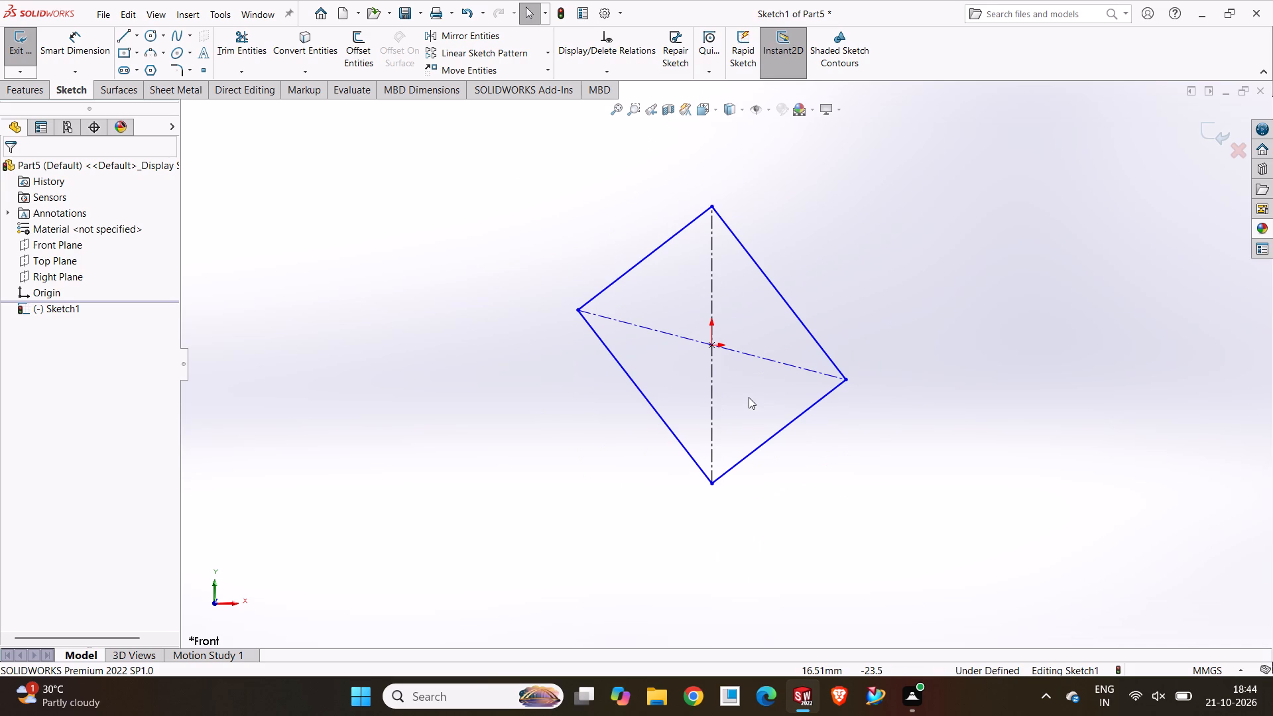
# Delete the whole tilted rectangle together with its construction diagonals and centre point from the sketch.
pyautogui.moveTo(457, 213); pyautogui.dragTo(933, 530)
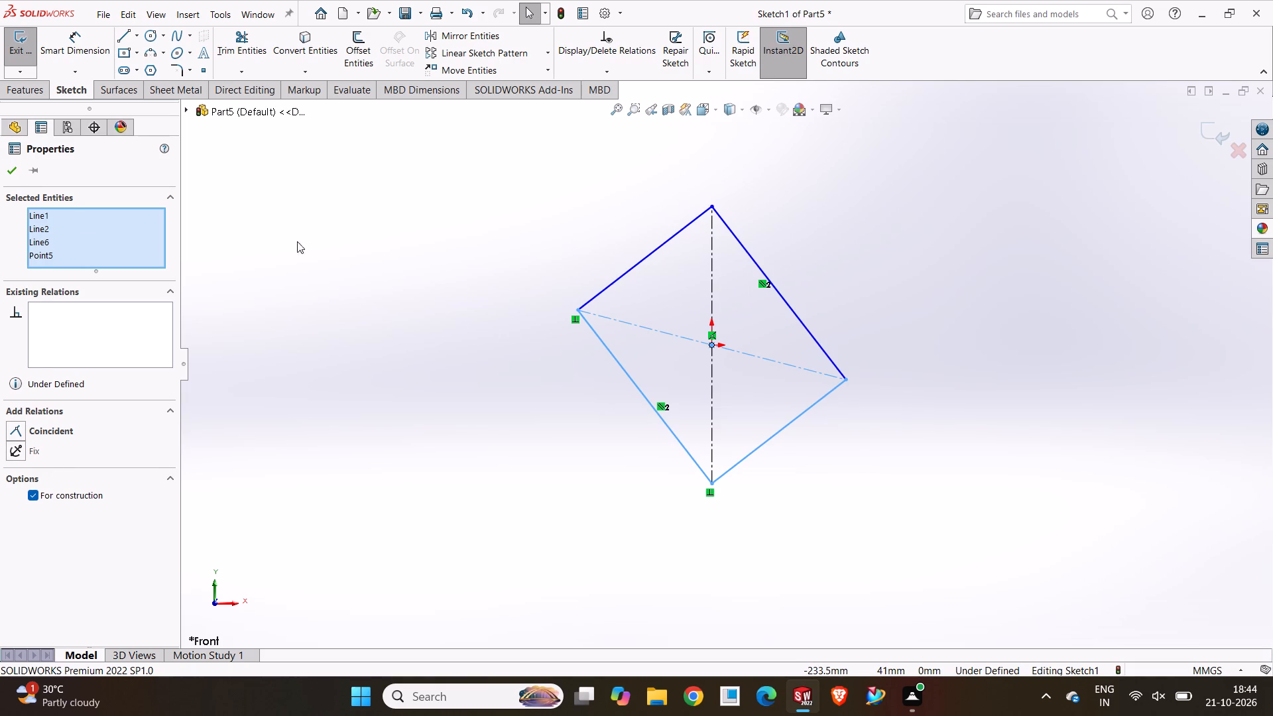
pyautogui.click(330, 221)
pyautogui.moveTo(667, 161); pyautogui.dragTo(815, 351)
pyautogui.moveTo(402, 68); pyautogui.dragTo(434, 122)
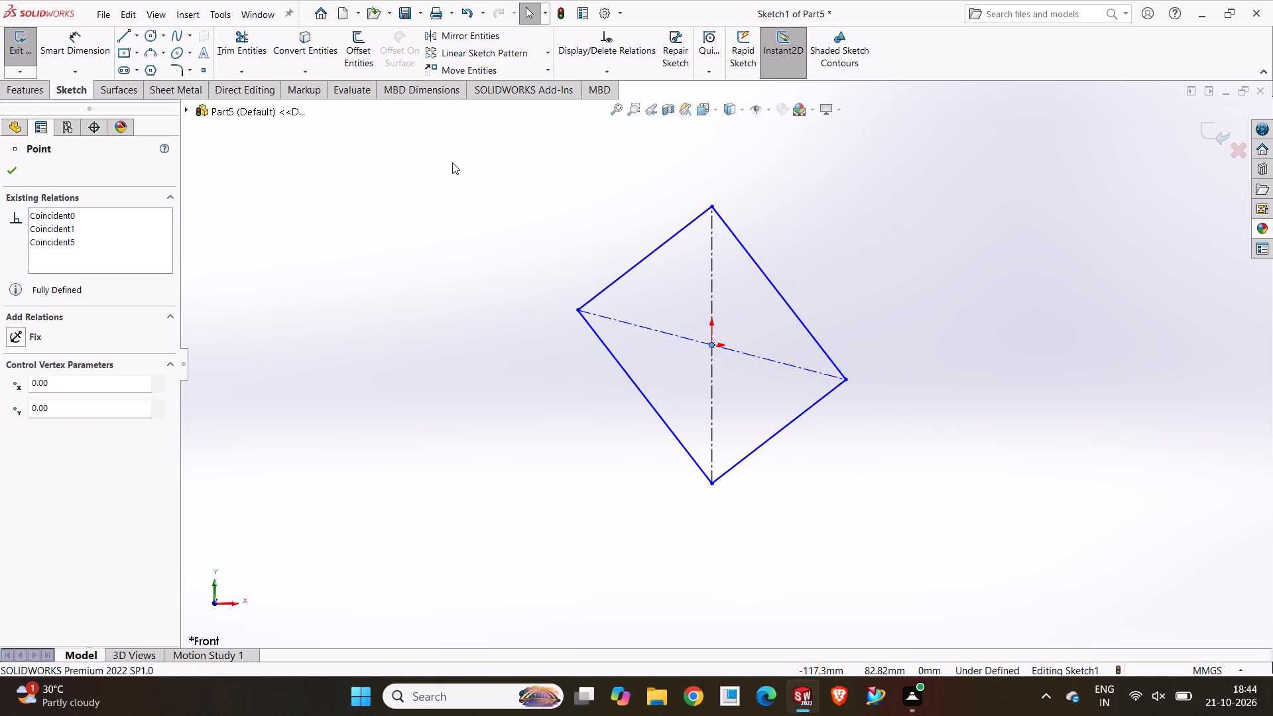
pyautogui.moveTo(452, 167); pyautogui.dragTo(890, 550)
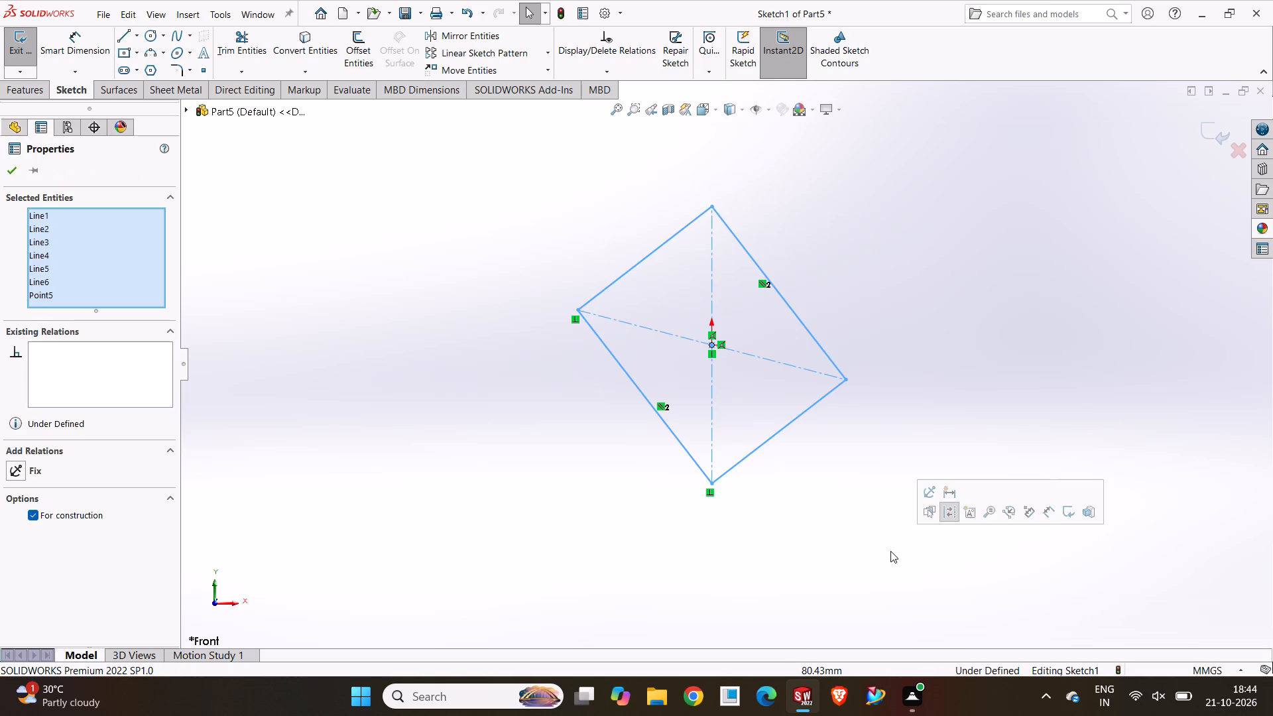
pyautogui.press('Delete')
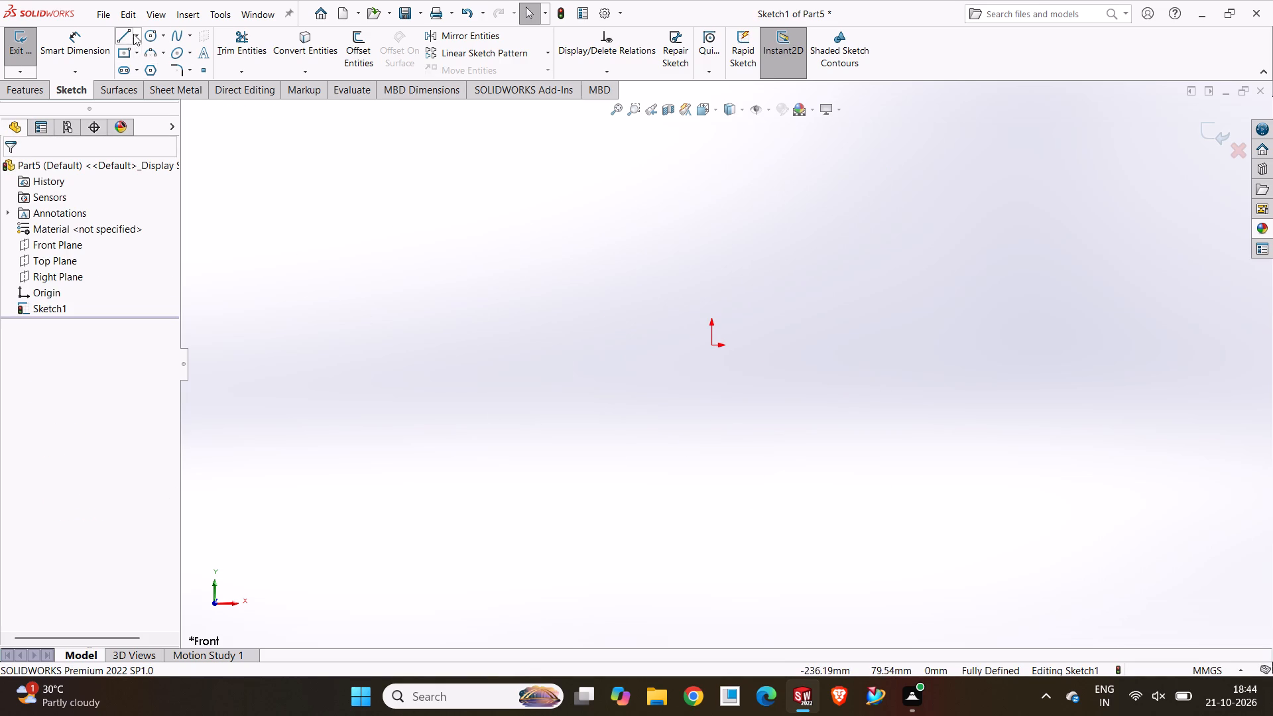
# Draw a long horizontal centerline through the origin, remove the short stray centerline beside it, and extend its left end further outward.
pyautogui.click(136, 38)
pyautogui.click(143, 74)
pyautogui.moveTo(393, 345); pyautogui.dragTo(426, 350)
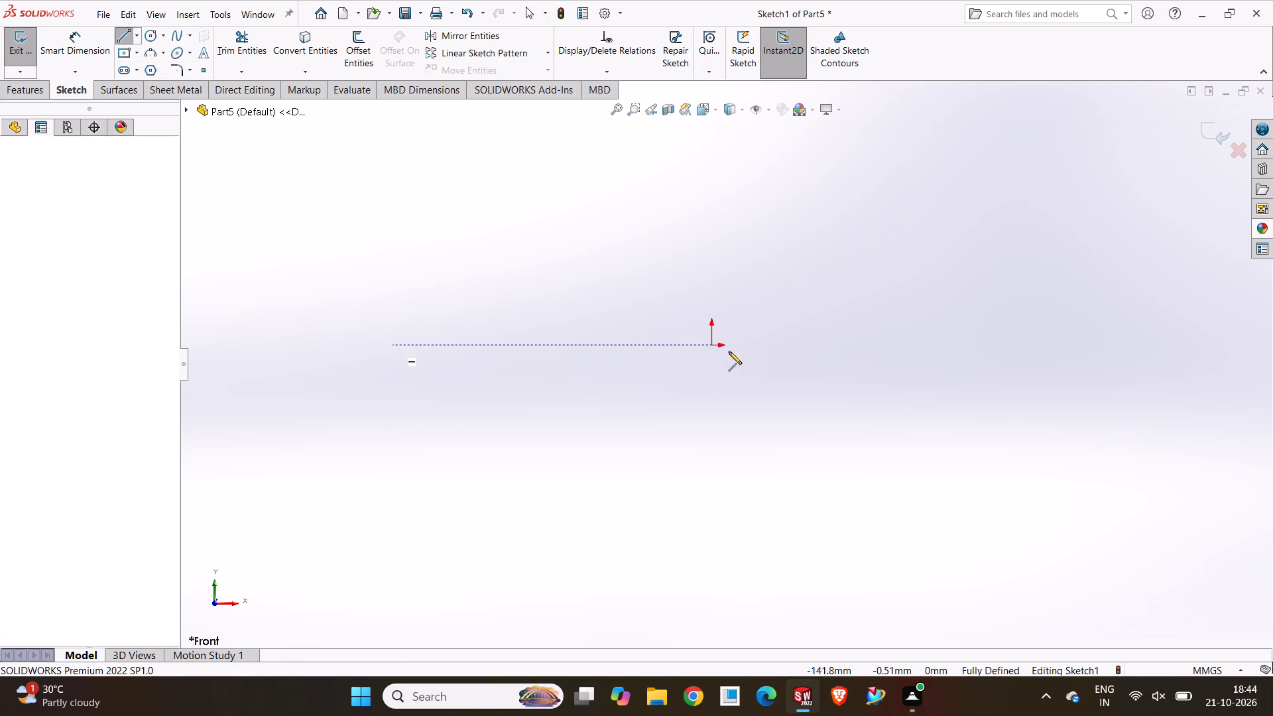
pyautogui.click(1107, 345)
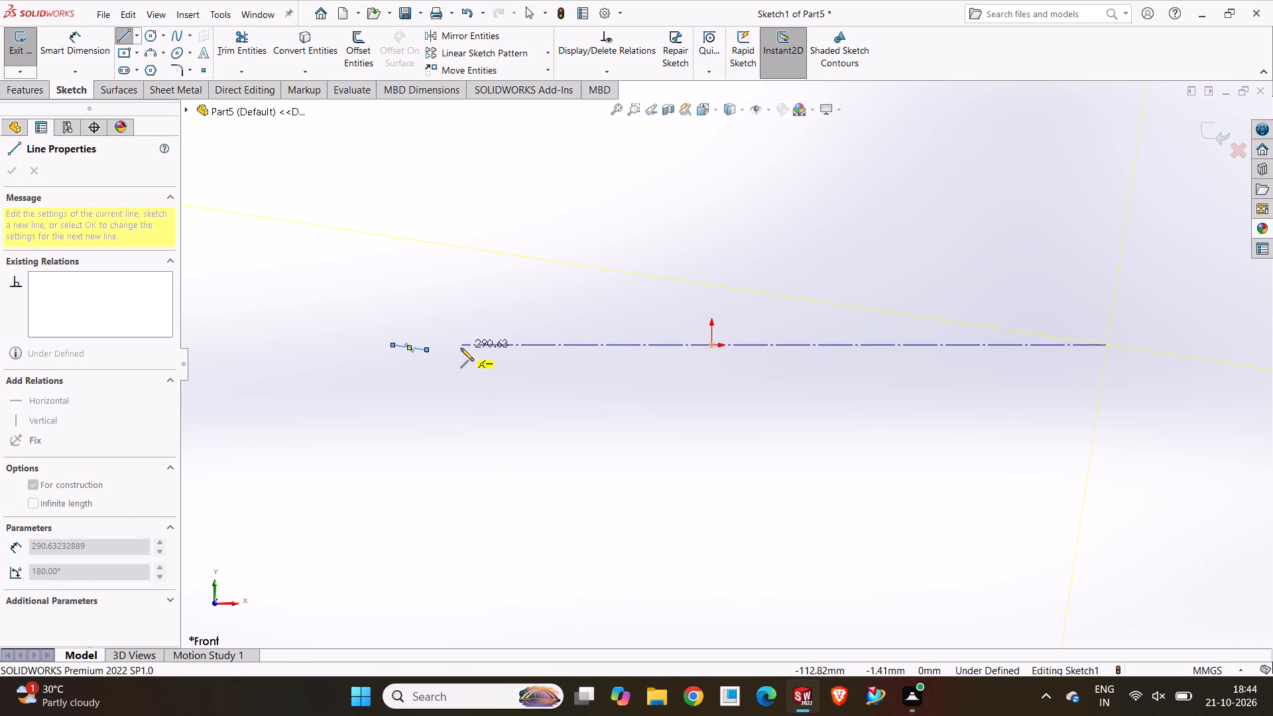
pyautogui.click(444, 348)
pyautogui.press('Escape')
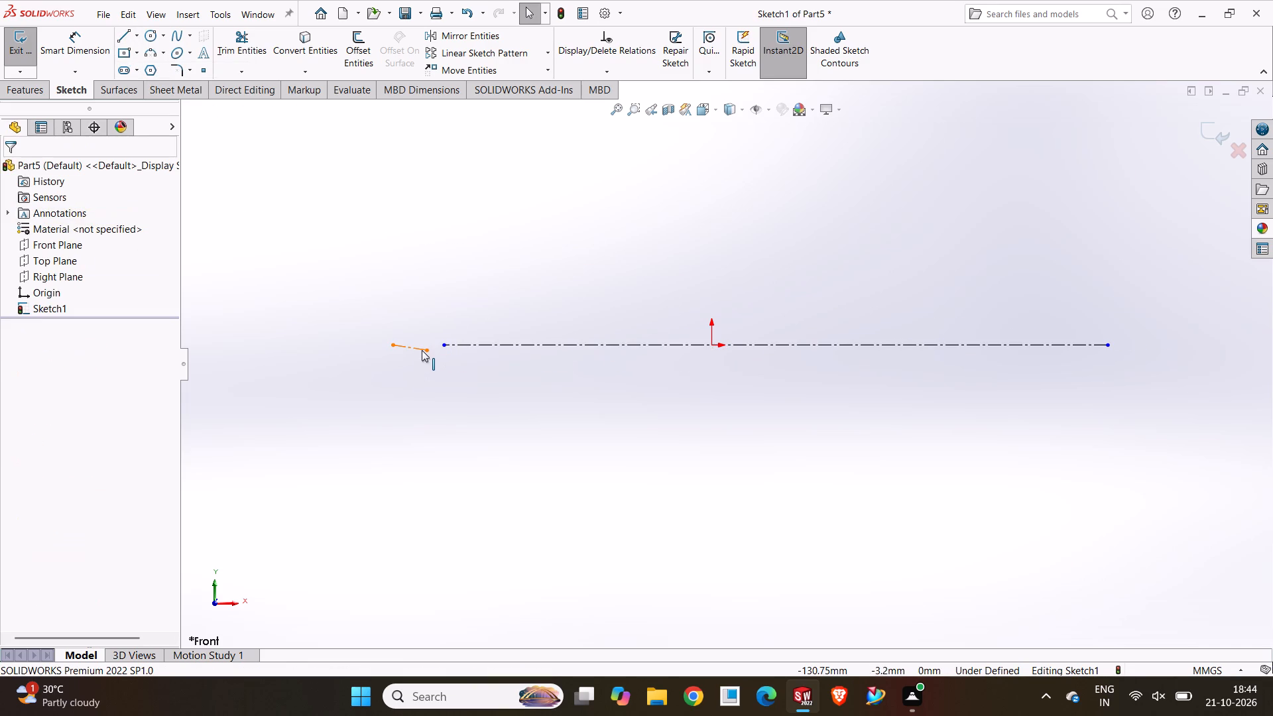
pyautogui.click(422, 350)
pyautogui.press('Delete')
pyautogui.click(420, 365)
pyautogui.moveTo(442, 345); pyautogui.dragTo(333, 345)
pyautogui.click(392, 393)
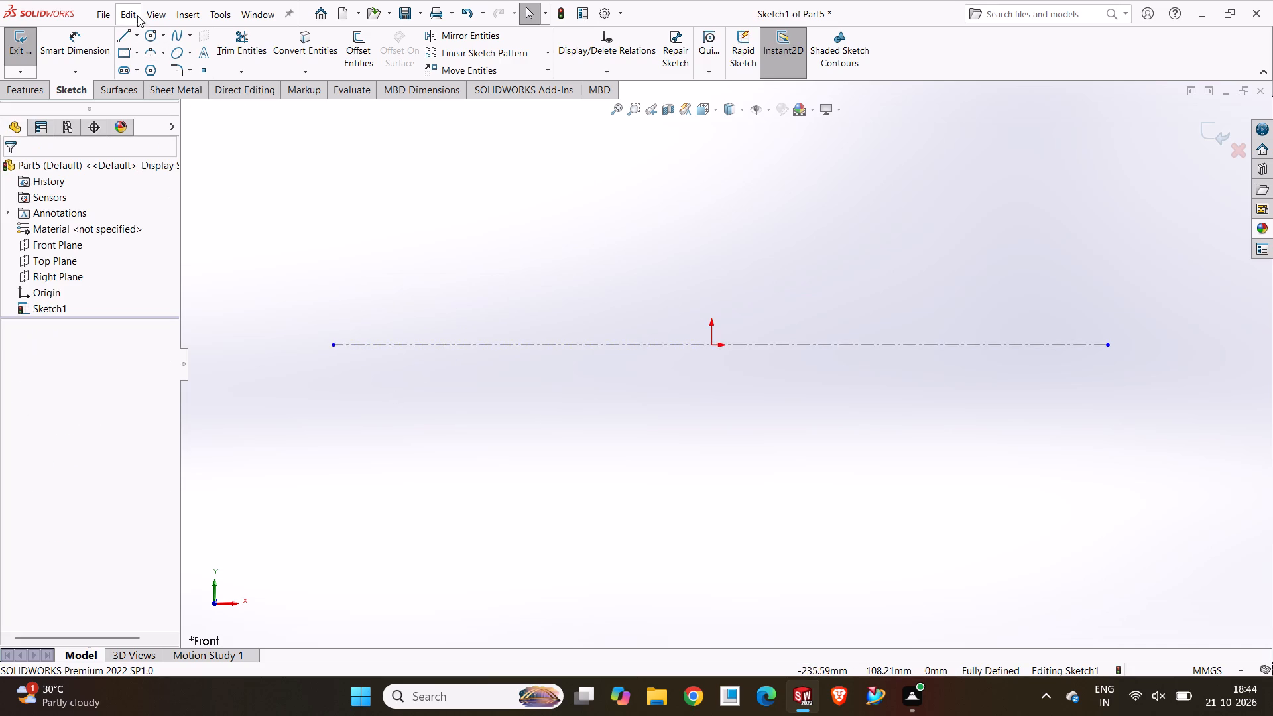
# Draw a vertical centerline through the origin, extending it from above the horizontal centerline to well below it.
pyautogui.click(139, 35)
pyautogui.moveTo(139, 70); pyautogui.dragTo(145, 70)
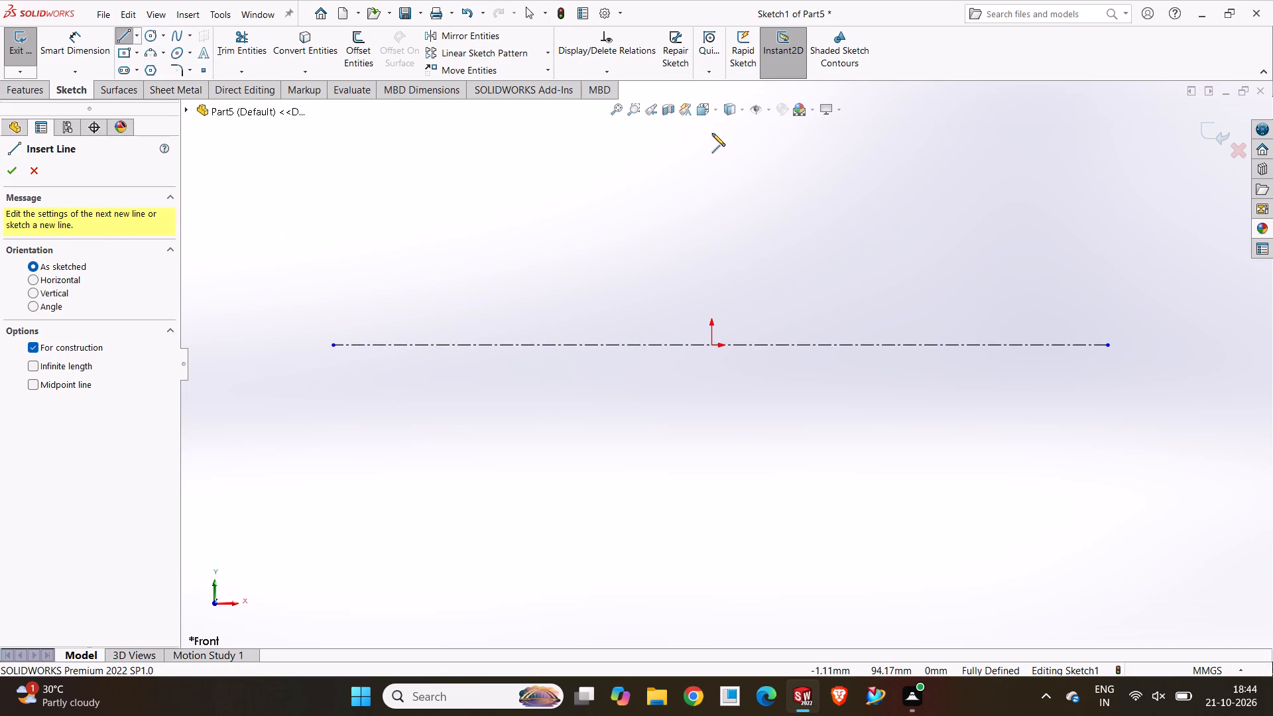
pyautogui.moveTo(713, 132); pyautogui.dragTo(713, 163)
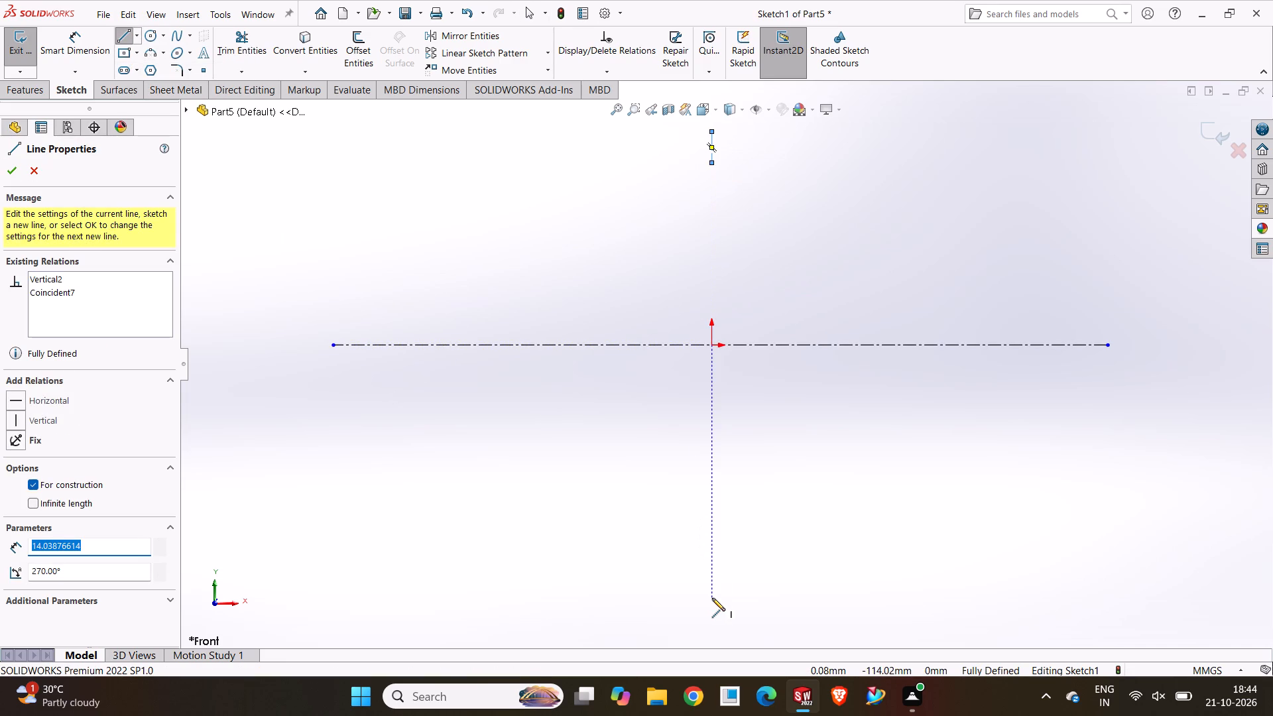
pyautogui.press('Escape')
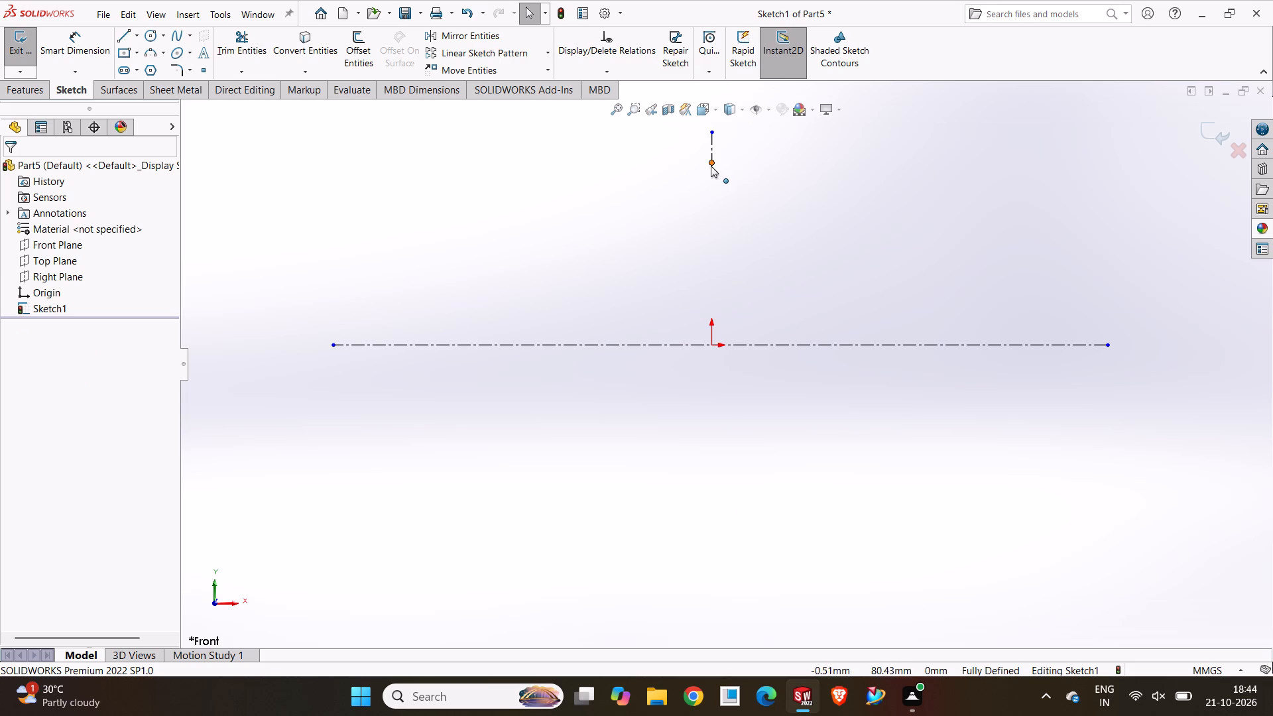
pyautogui.moveTo(711, 166); pyautogui.dragTo(724, 594)
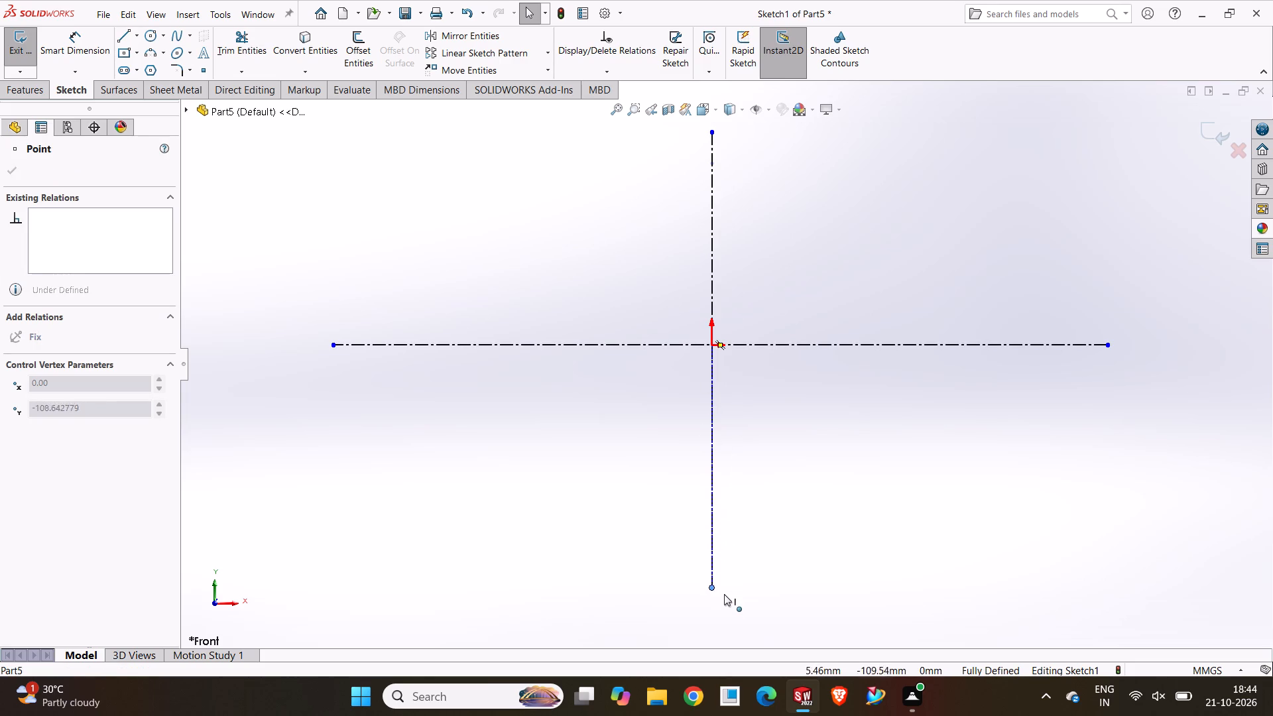
pyautogui.moveTo(724, 594); pyautogui.dragTo(723, 612)
pyautogui.click(828, 407)
pyautogui.scroll(-2, 725, 275)
pyautogui.scroll(1, 725, 275)
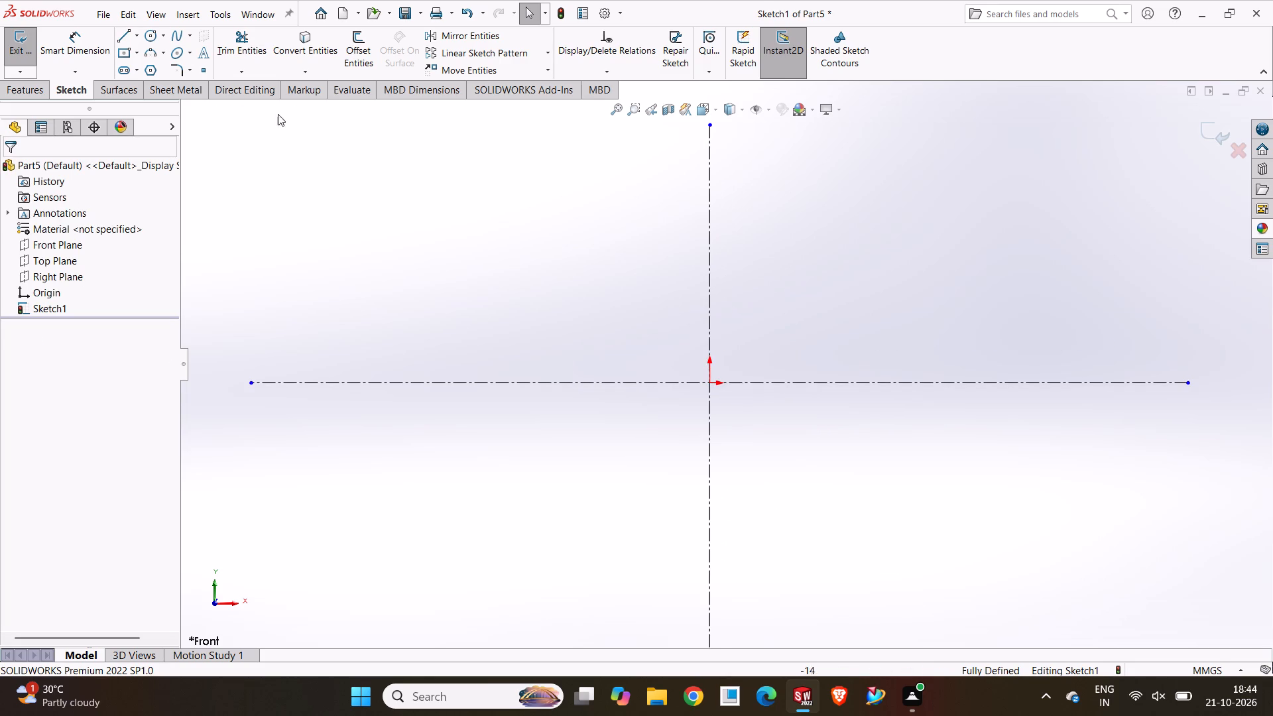
# Draw a solid line about 88 mm long at 45° from the horizontal centerline, left of the origin, up to the vertical centerline.
pyautogui.moveTo(125, 38); pyautogui.dragTo(133, 38)
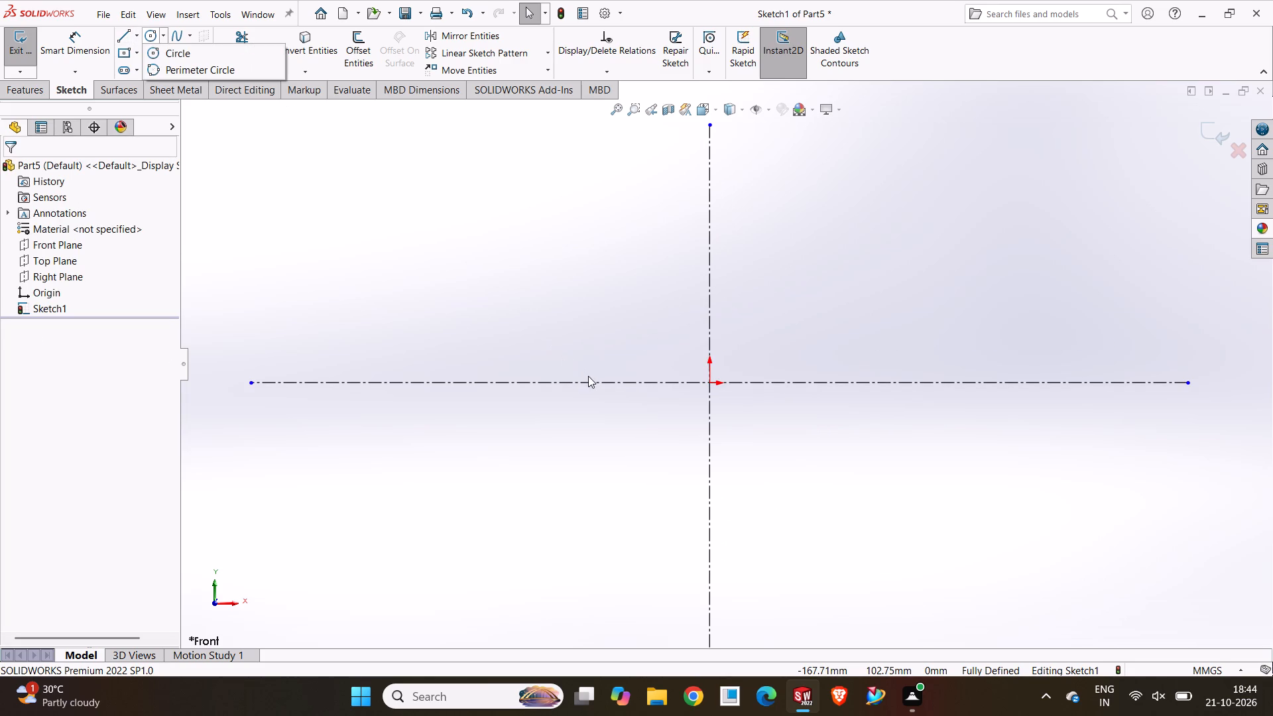
pyautogui.click(123, 31)
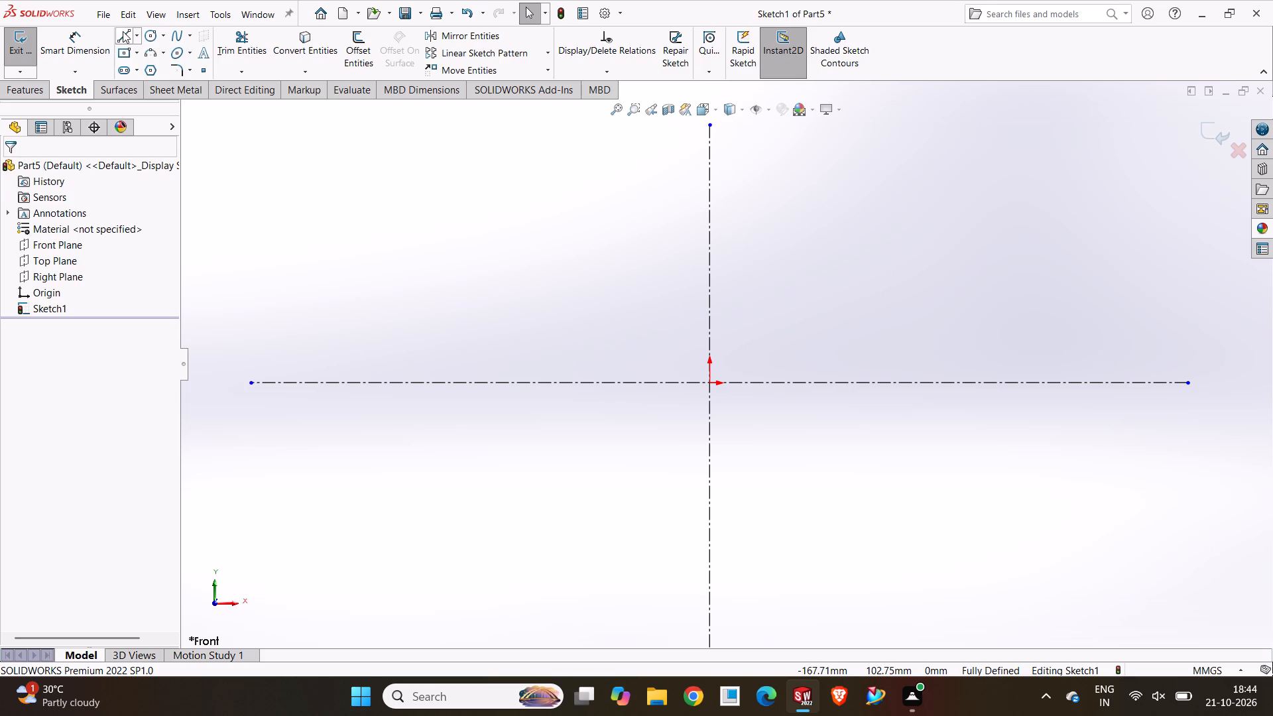
pyautogui.click(542, 383)
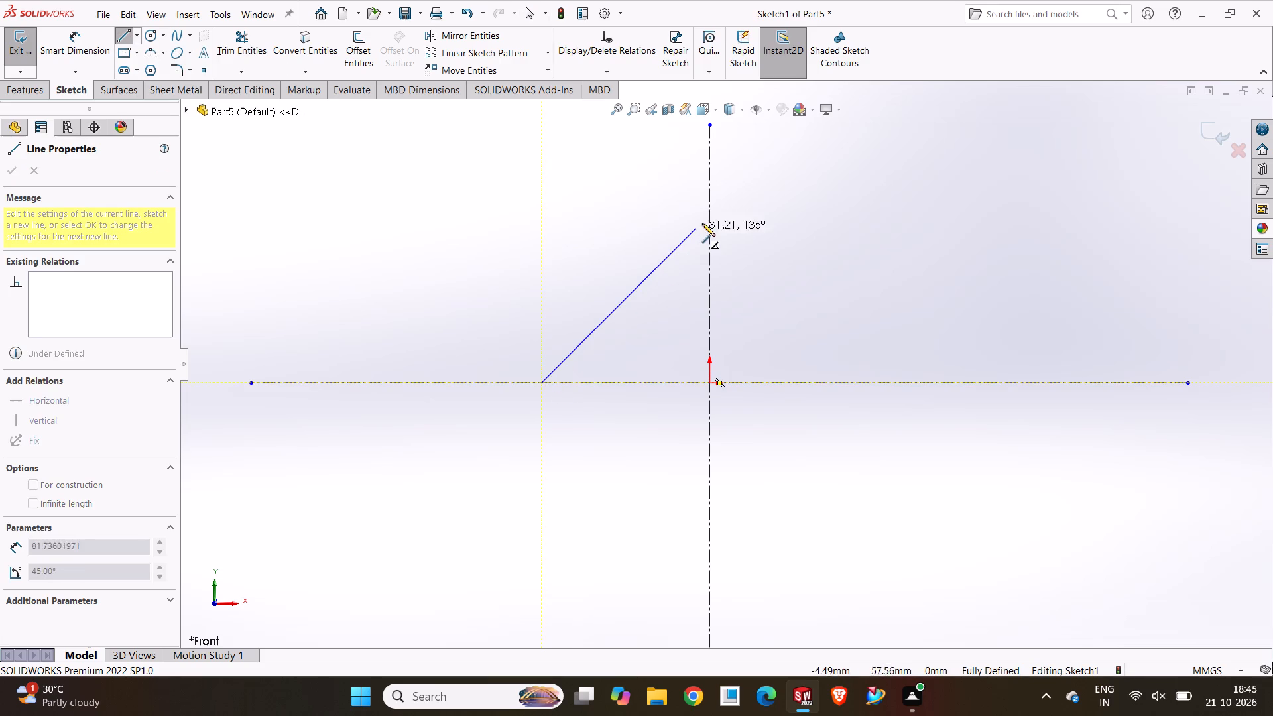
pyautogui.click(711, 216)
pyautogui.press('Escape')
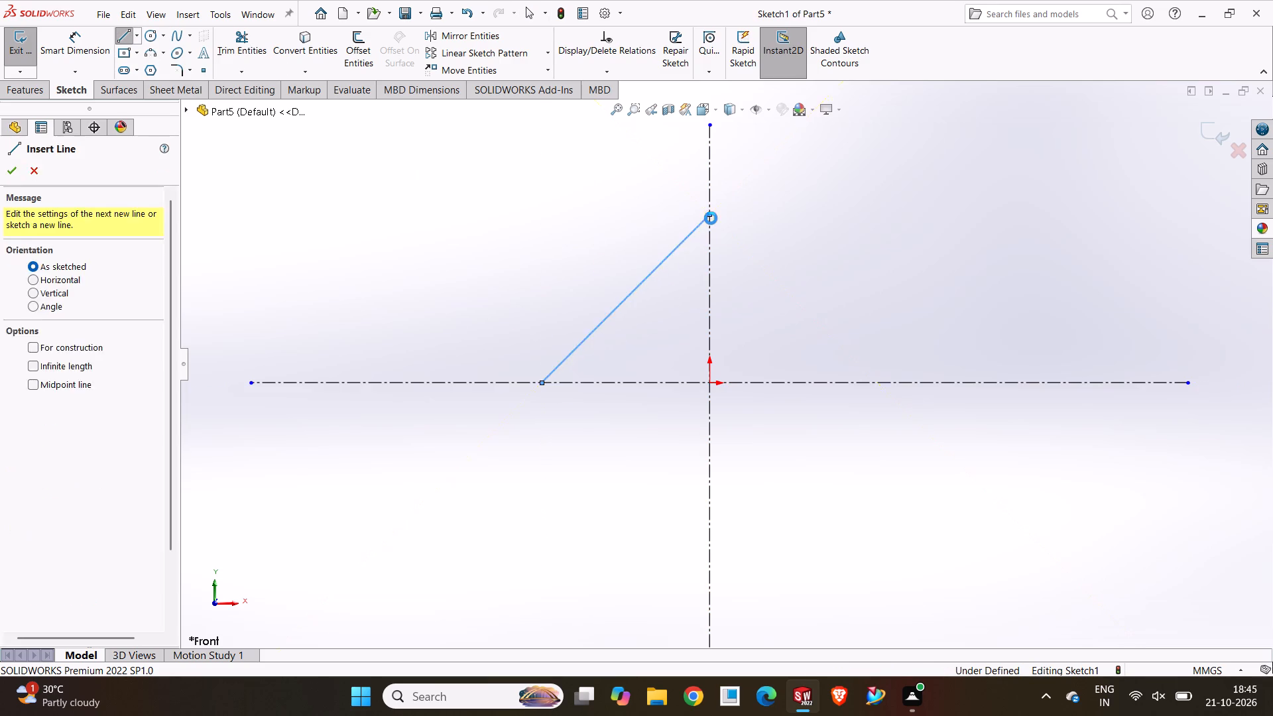
pyautogui.click(572, 249)
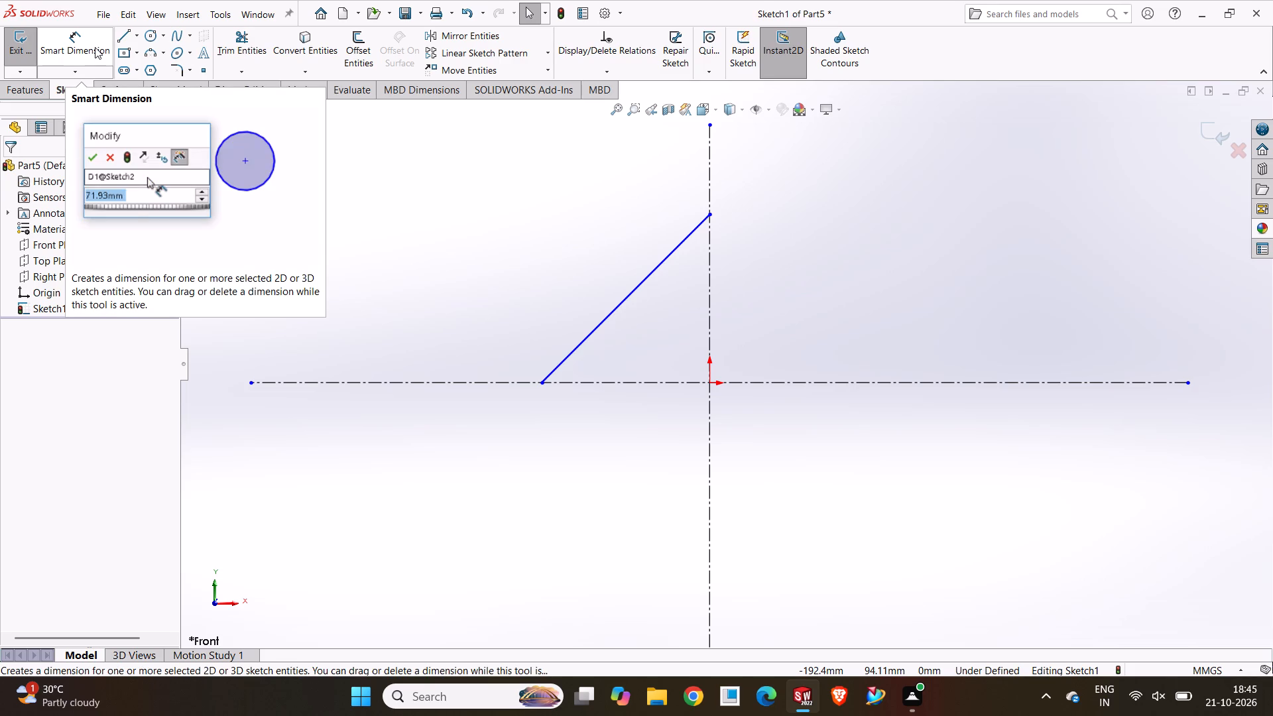
# Dimension the inclined line's length and set it to 20 mm.
pyautogui.moveTo(88, 42); pyautogui.dragTo(104, 52)
pyautogui.click(630, 287)
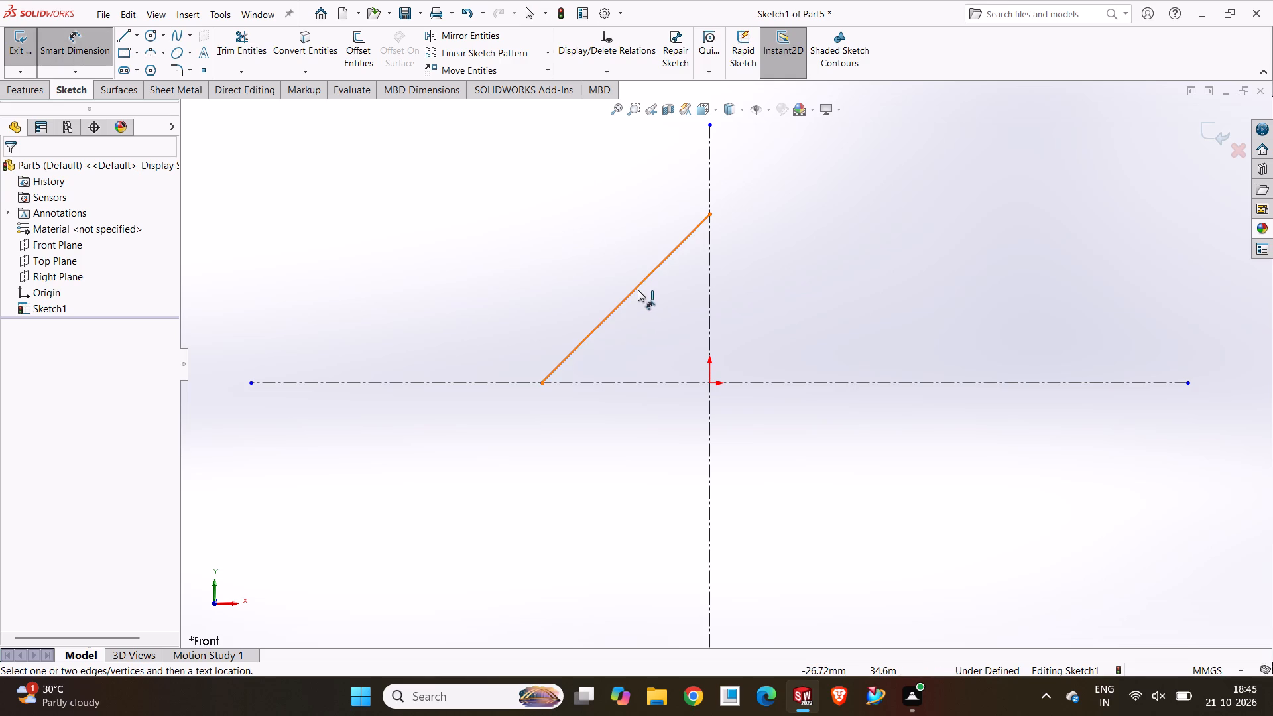
pyautogui.click(638, 290)
pyautogui.click(599, 257)
pyautogui.press('2')
pyautogui.press('0')
pyautogui.press('Return')
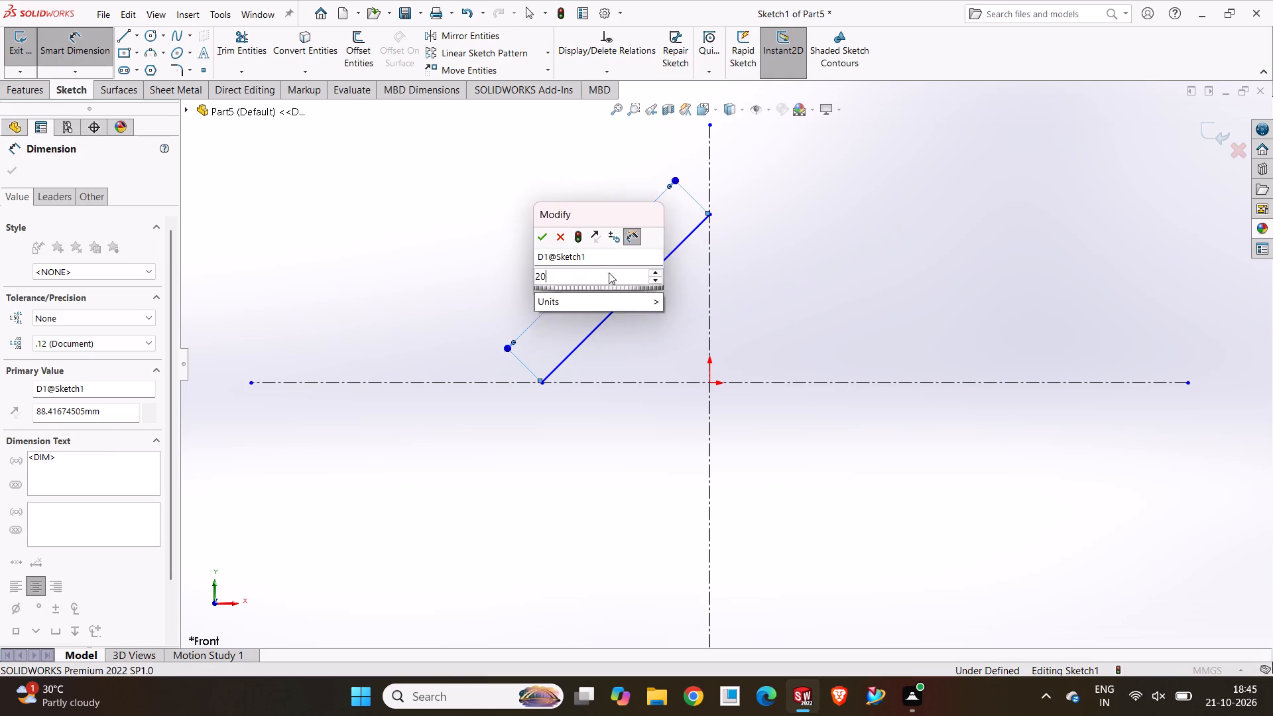
pyautogui.moveTo(501, 225); pyautogui.dragTo(506, 241)
# Add a 45° angle dimension between the inclined line and the horizontal centerline.
pyautogui.click(607, 320)
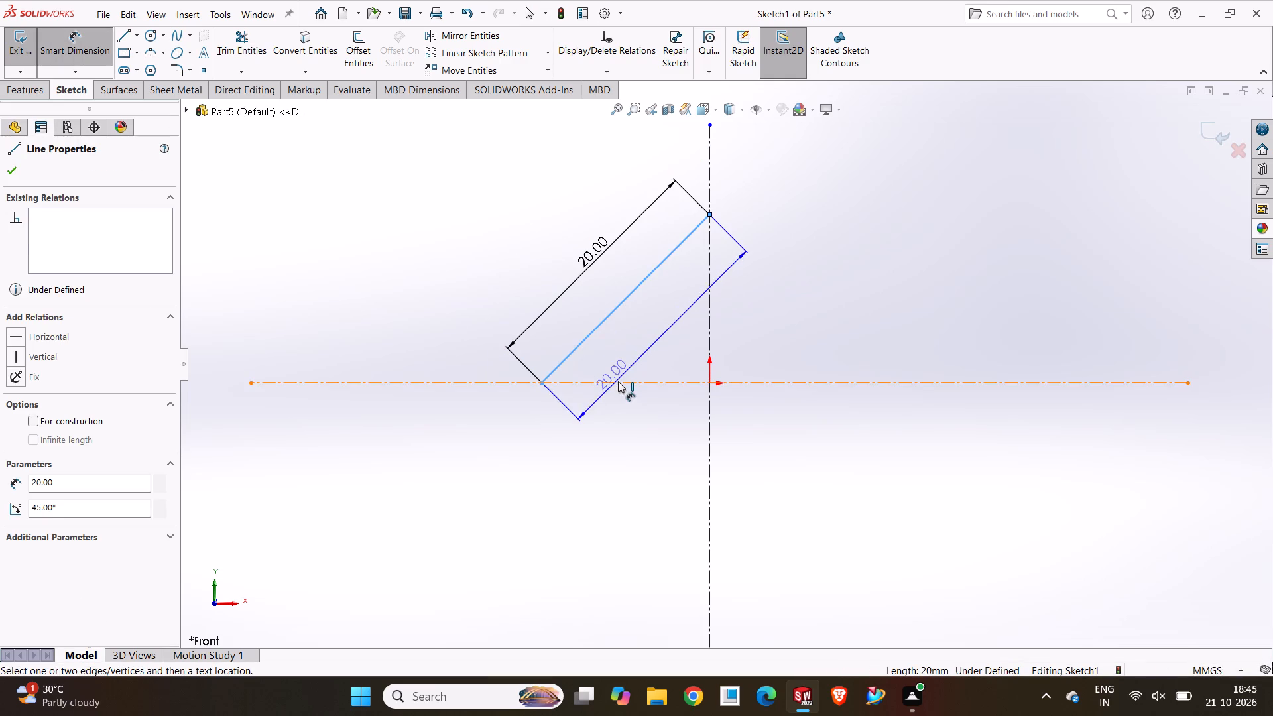
pyautogui.moveTo(618, 381); pyautogui.dragTo(619, 373)
pyautogui.click(621, 350)
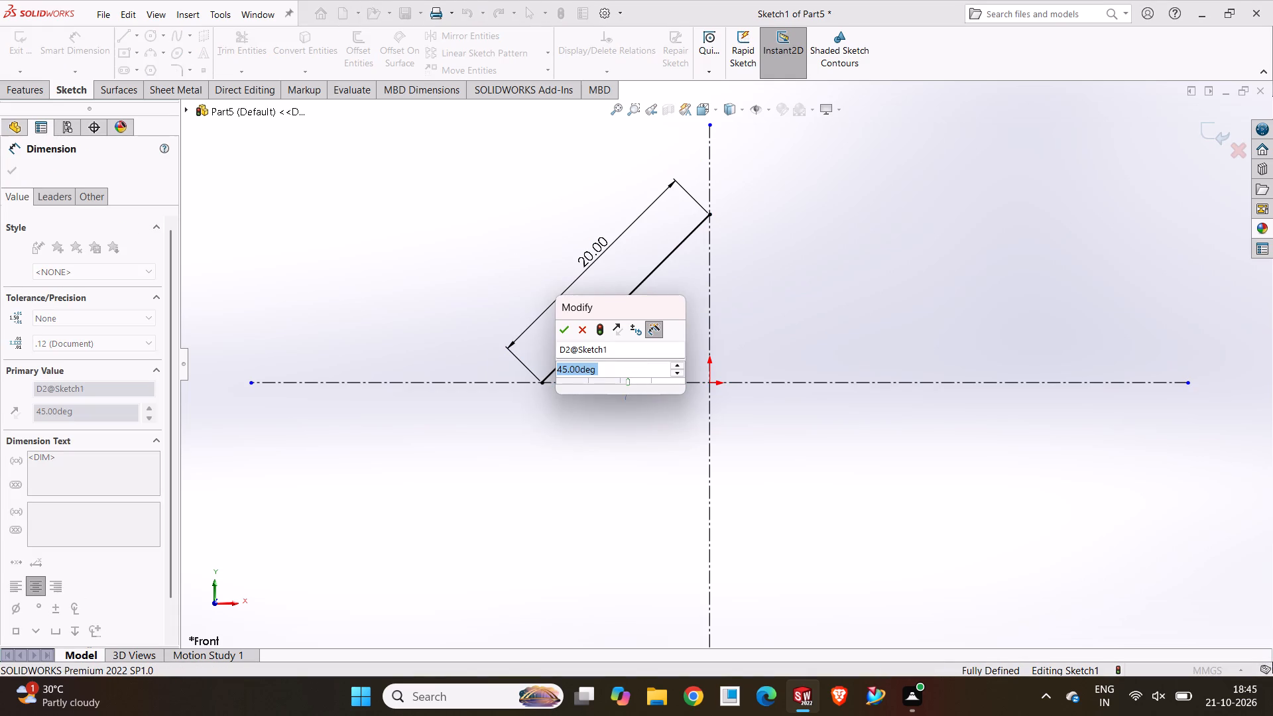
pyautogui.click(562, 331)
pyautogui.click(452, 251)
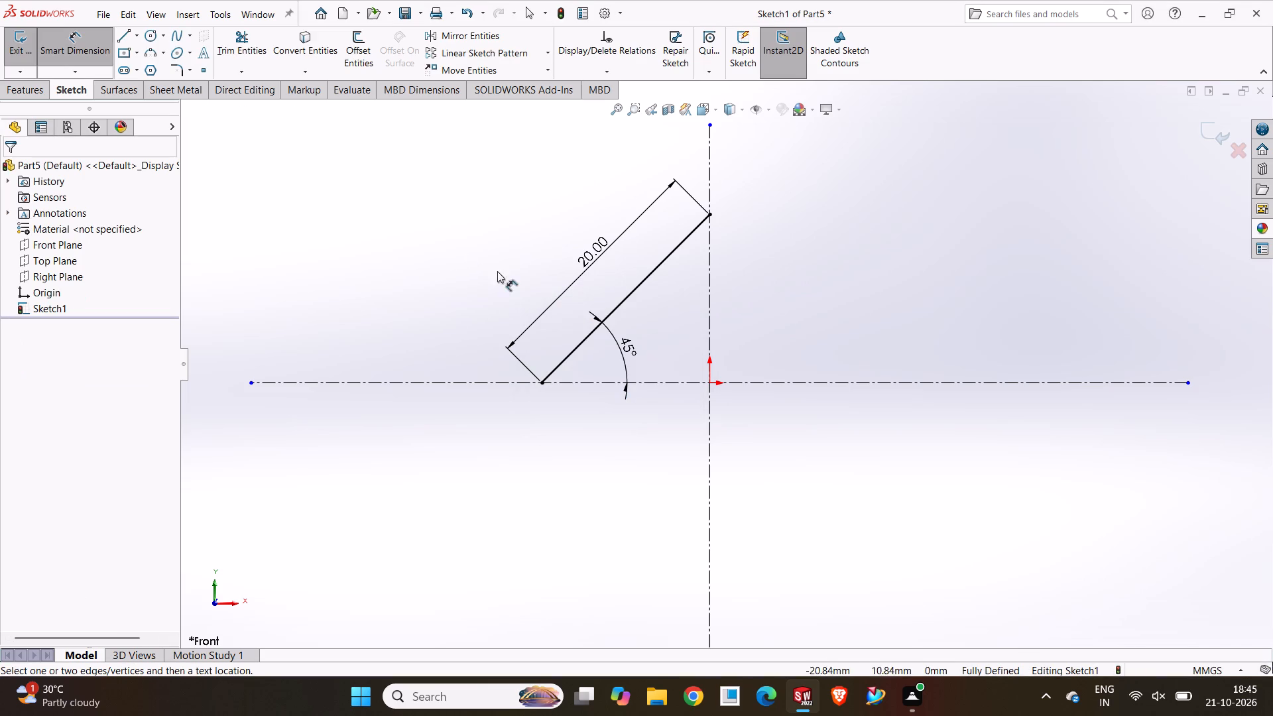
# Mirror the inclined line about the vertical centerline, keeping the original.
pyautogui.click(446, 36)
pyautogui.click(675, 253)
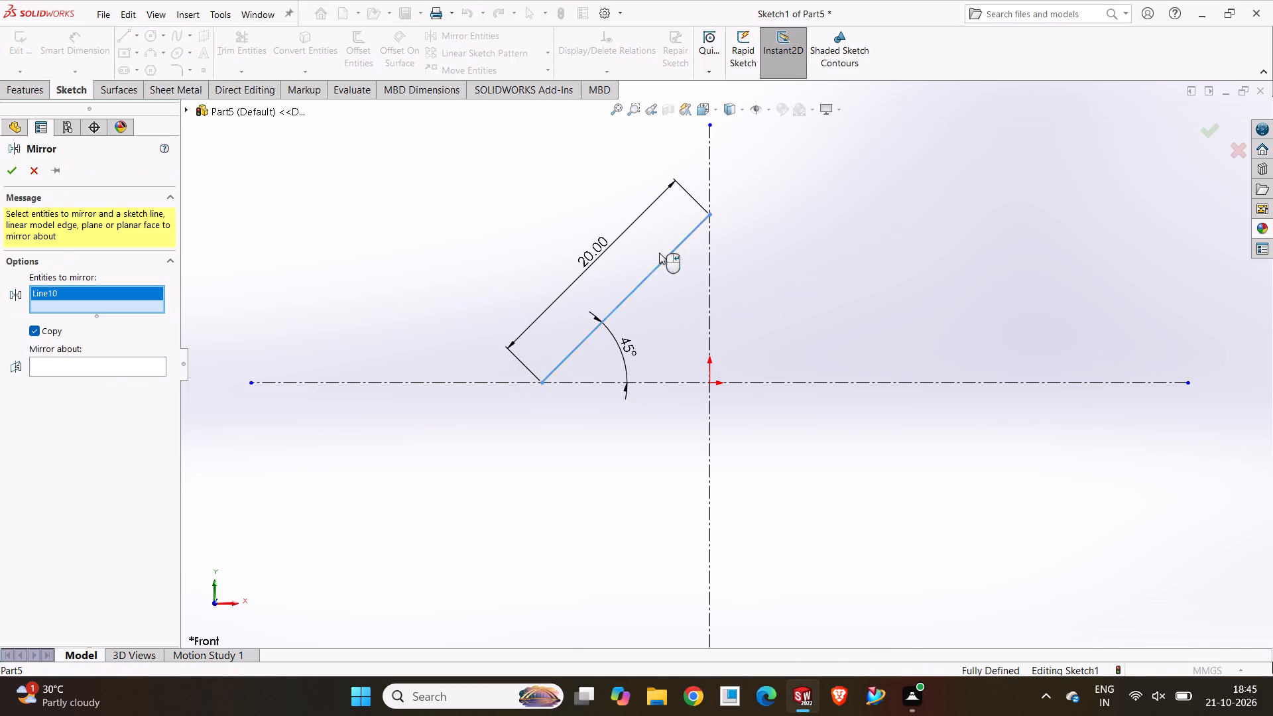
pyautogui.click(111, 371)
pyautogui.click(710, 141)
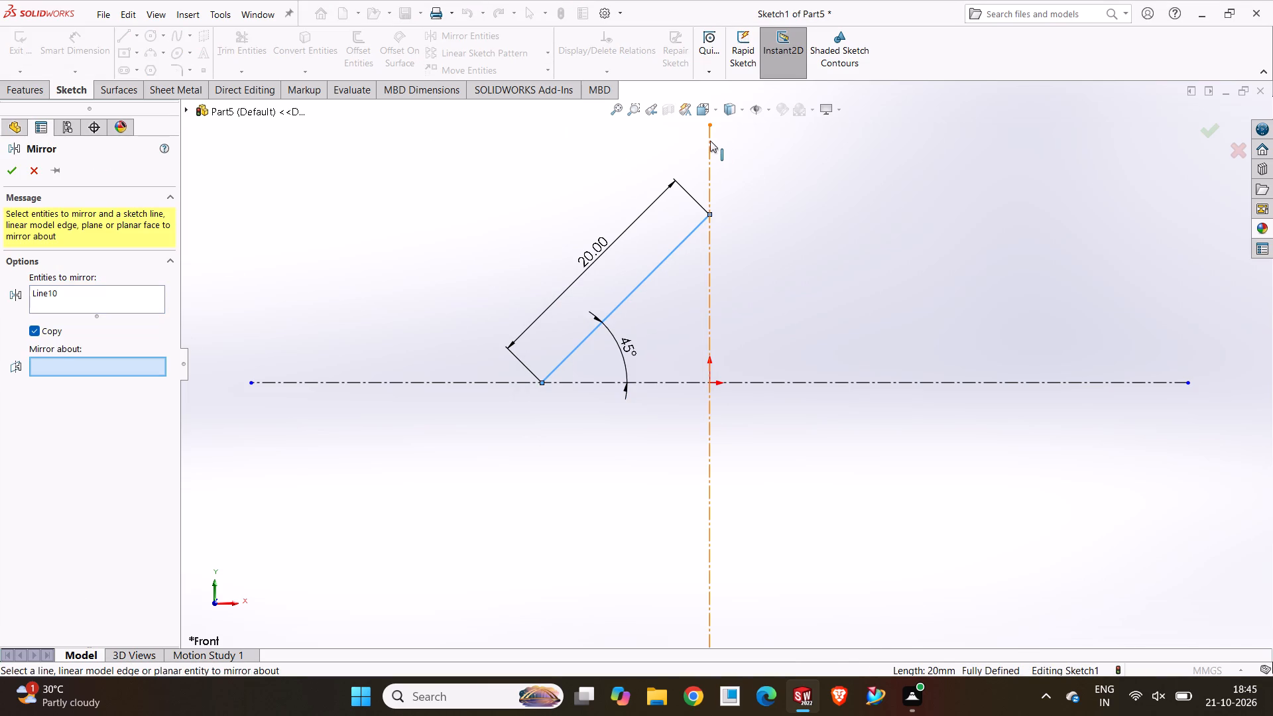
pyautogui.click(10, 174)
pyautogui.click(290, 235)
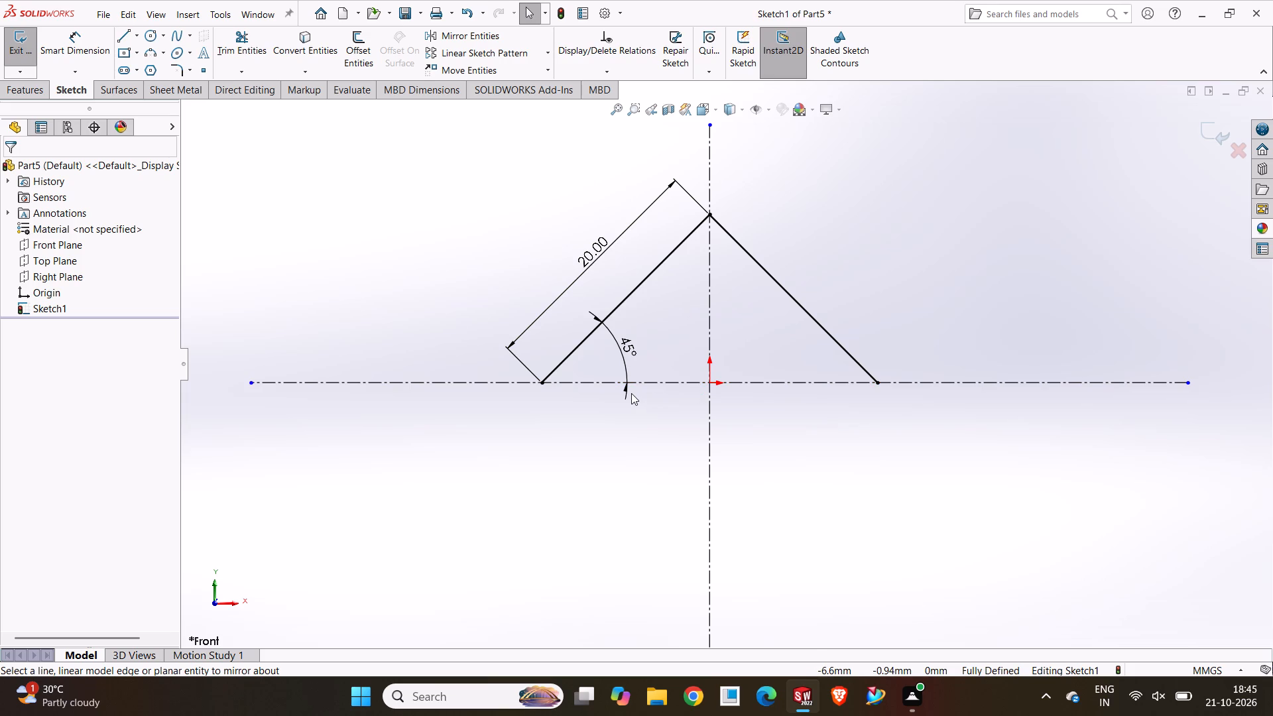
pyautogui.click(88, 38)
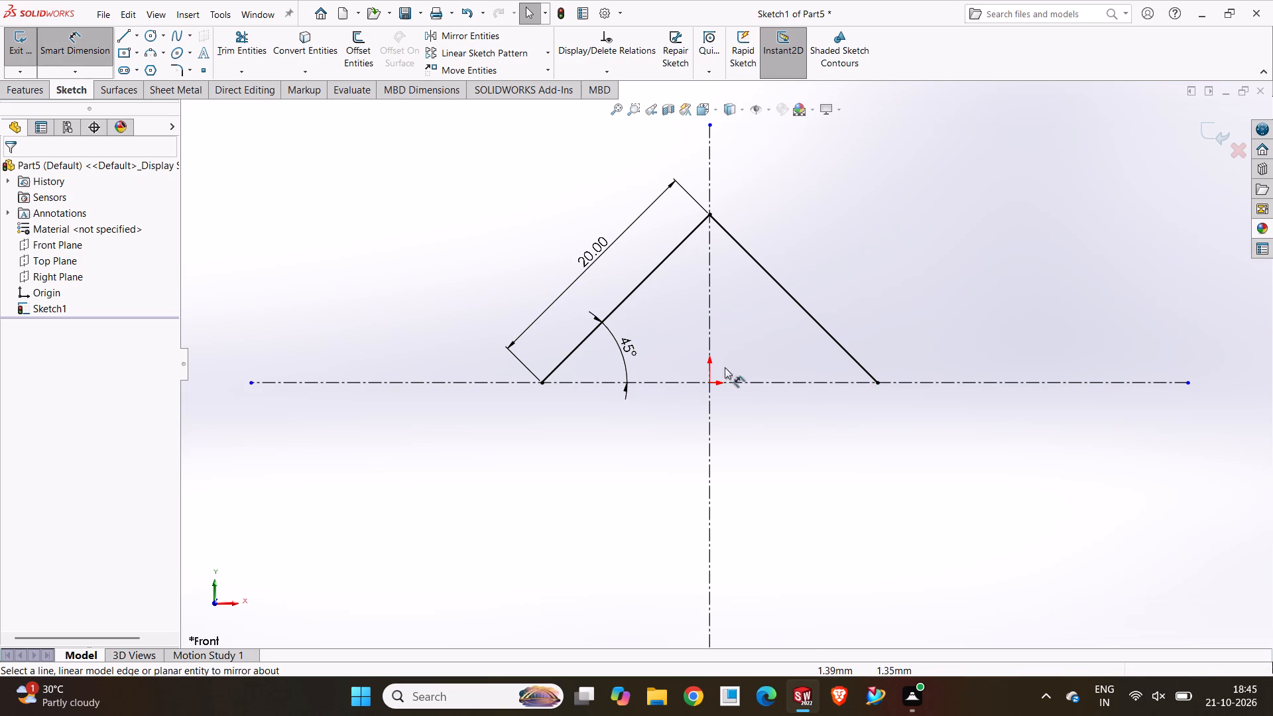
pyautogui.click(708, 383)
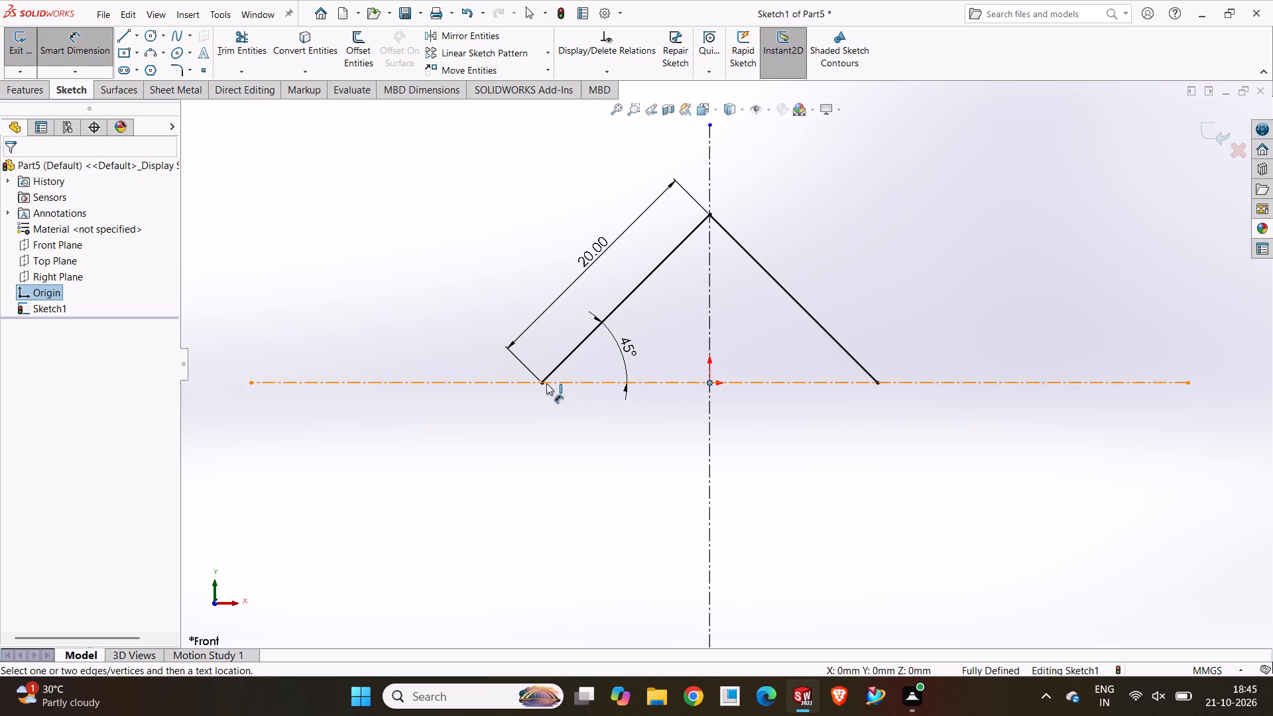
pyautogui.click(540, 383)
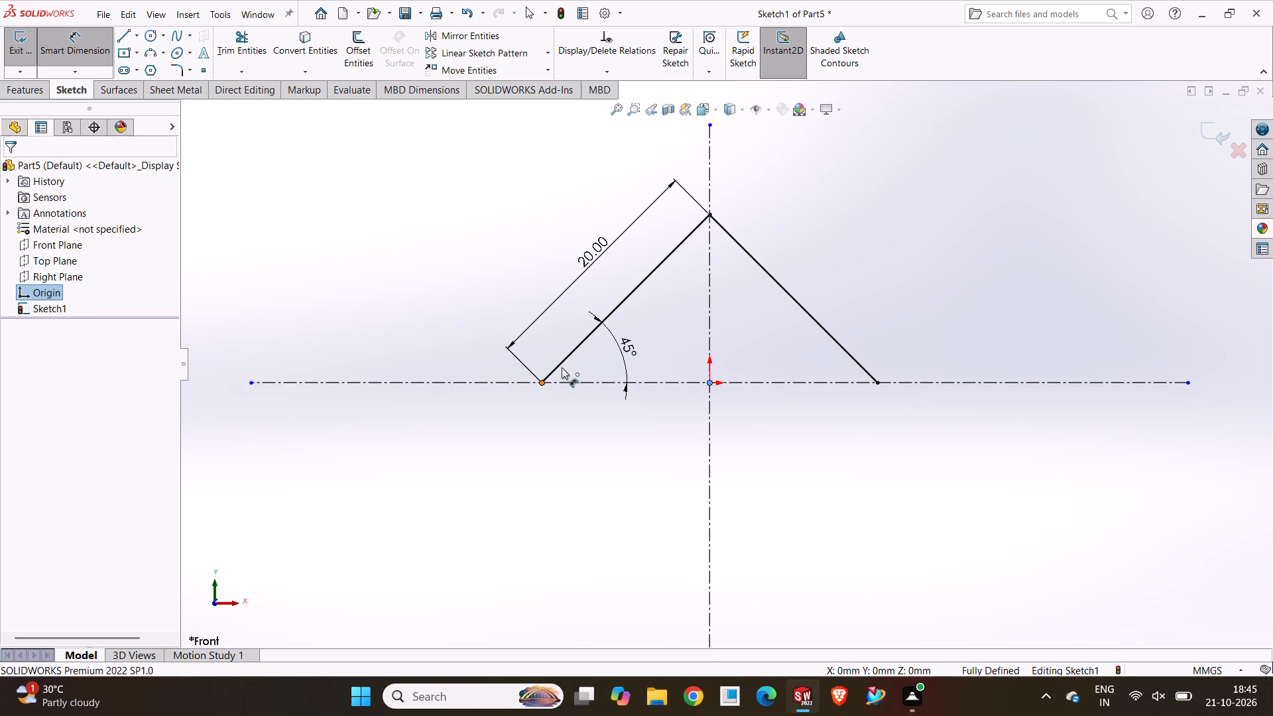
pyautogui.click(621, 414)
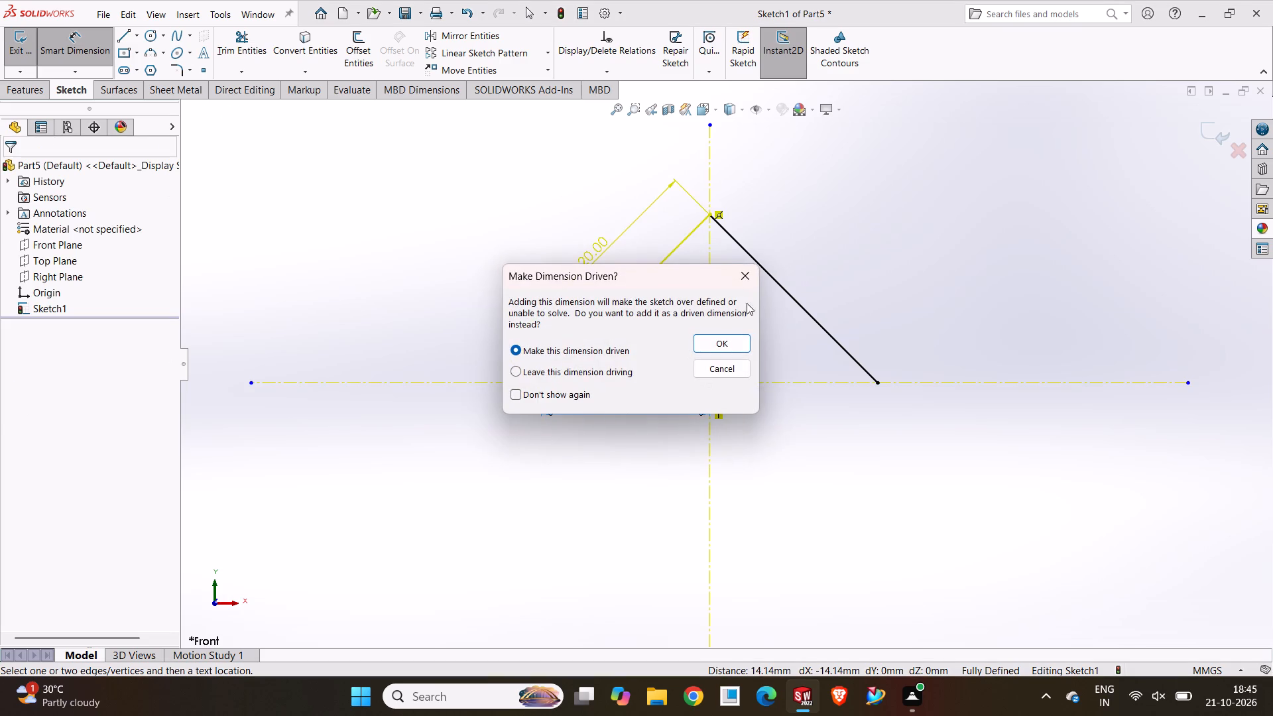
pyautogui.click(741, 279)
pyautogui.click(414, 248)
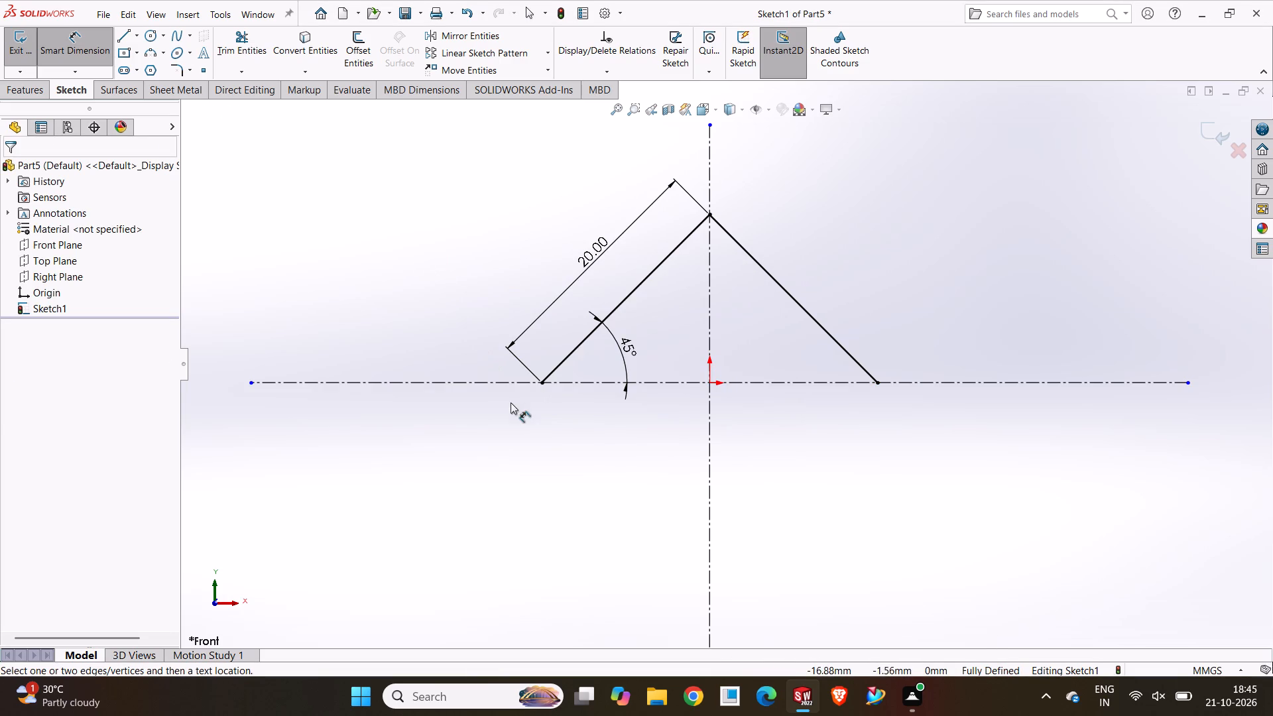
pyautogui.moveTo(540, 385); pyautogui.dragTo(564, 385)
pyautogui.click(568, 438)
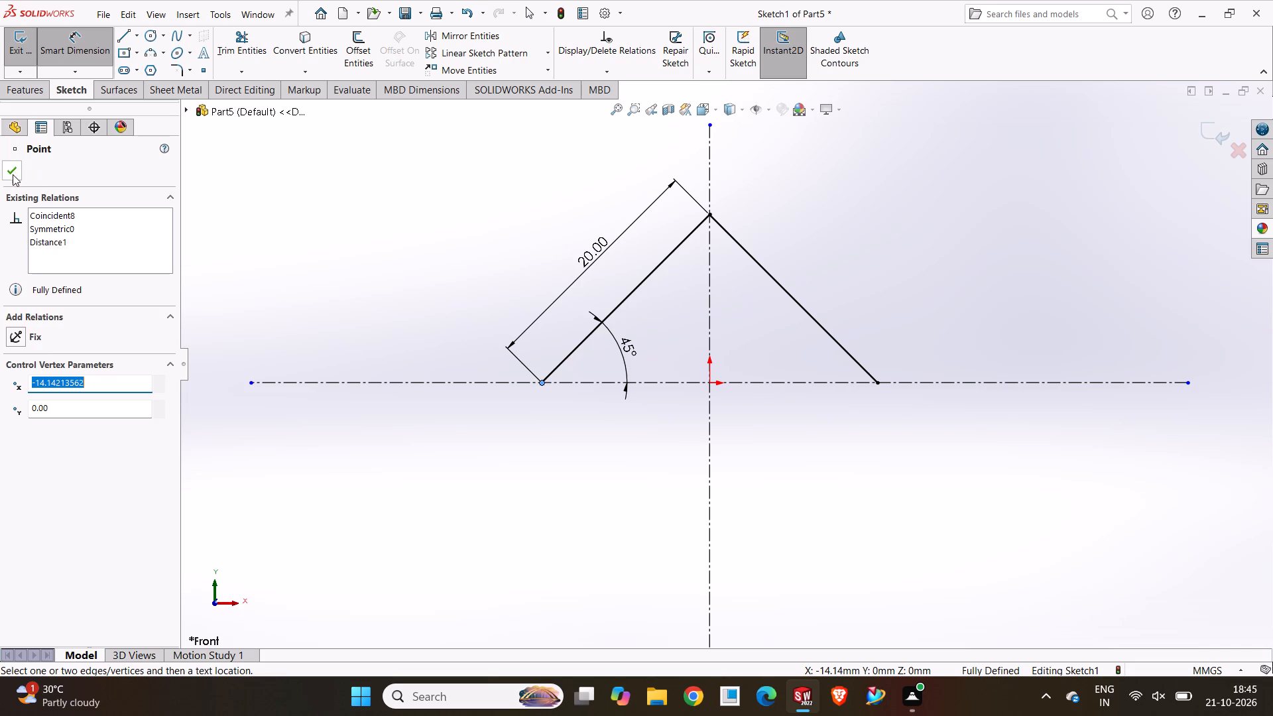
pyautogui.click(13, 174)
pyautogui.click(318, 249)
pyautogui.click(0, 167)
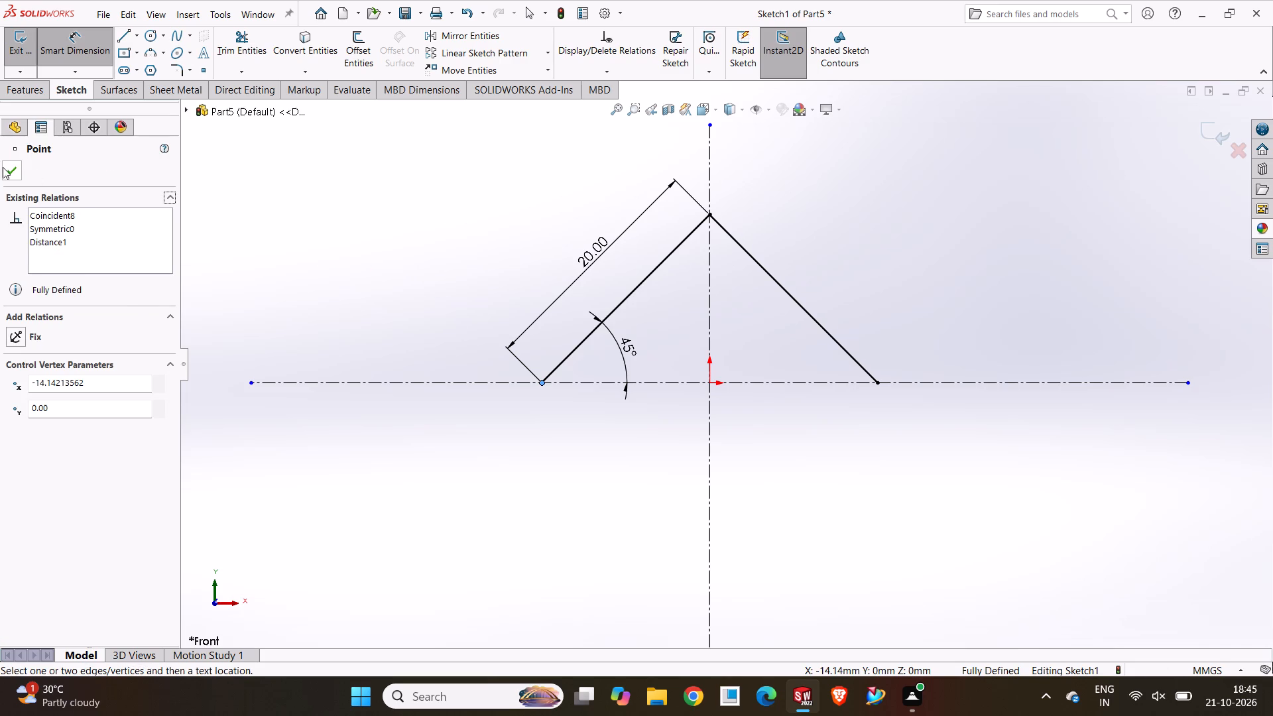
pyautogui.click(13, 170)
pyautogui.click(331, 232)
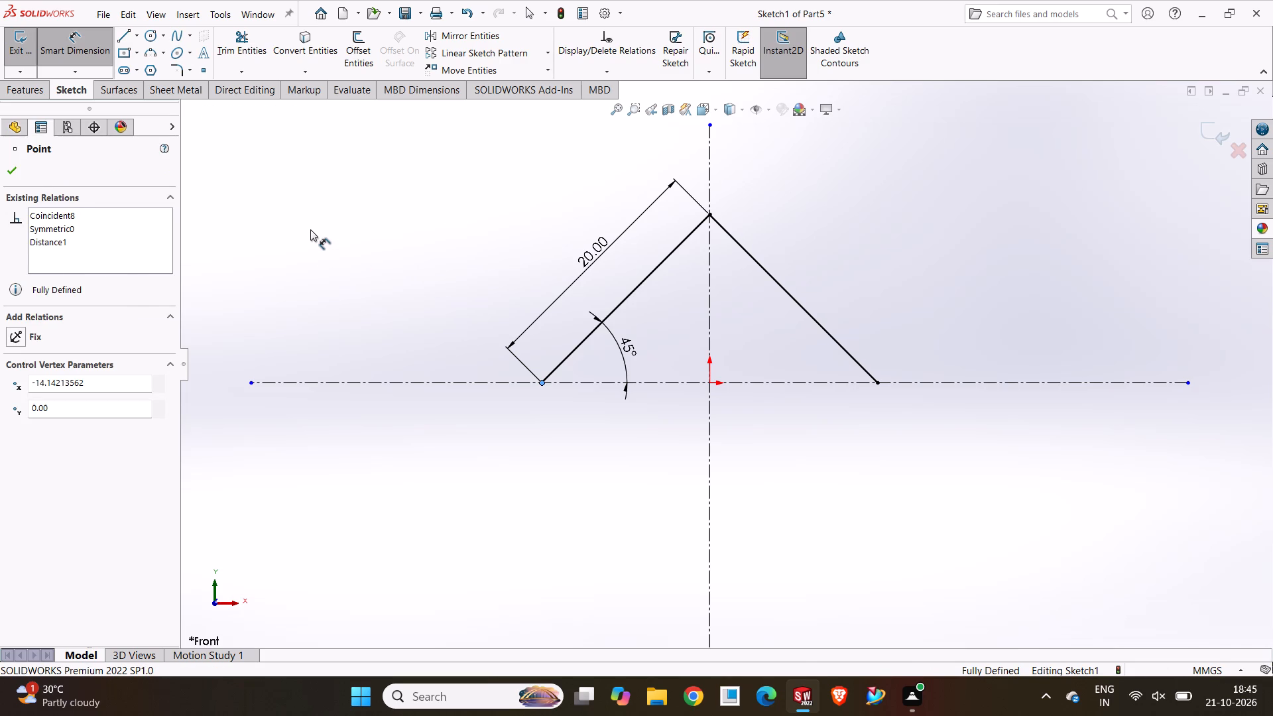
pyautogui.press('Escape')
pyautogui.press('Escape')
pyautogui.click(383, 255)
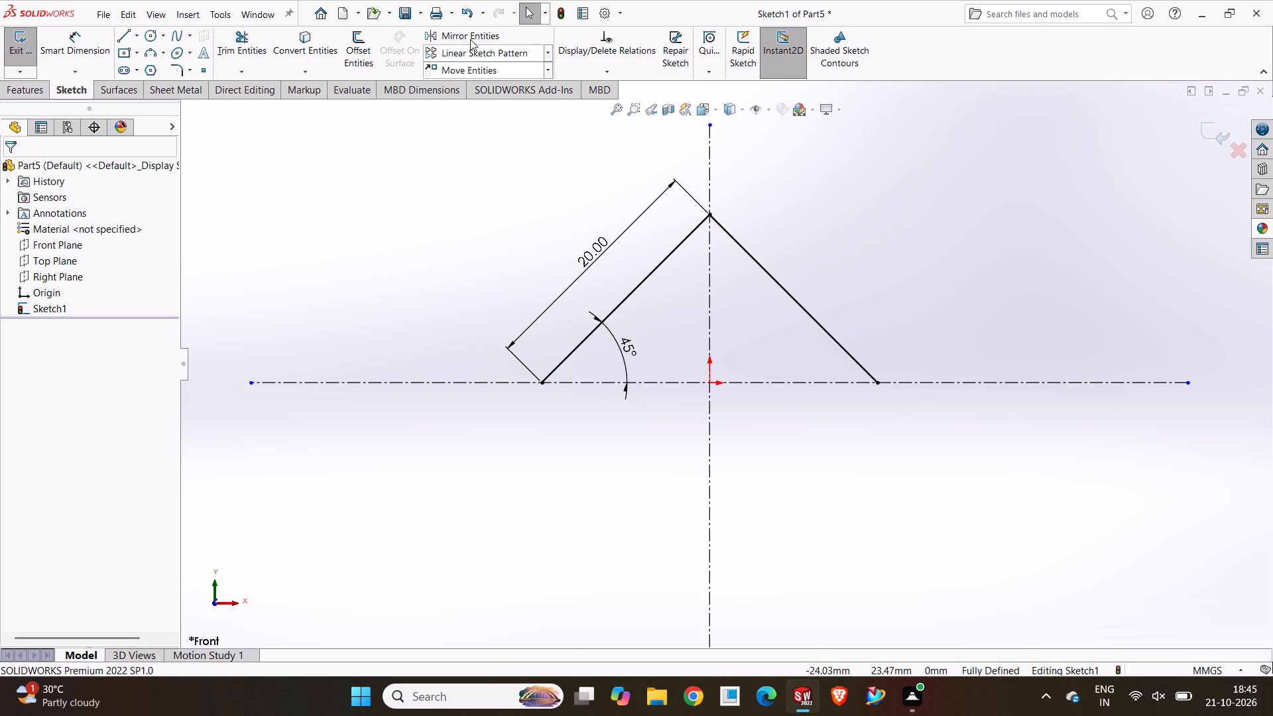
# Mirror both inclined lines about the horizontal centerline, keeping the originals, to close the diamond.
pyautogui.click(470, 37)
pyautogui.moveTo(421, 194); pyautogui.dragTo(898, 427)
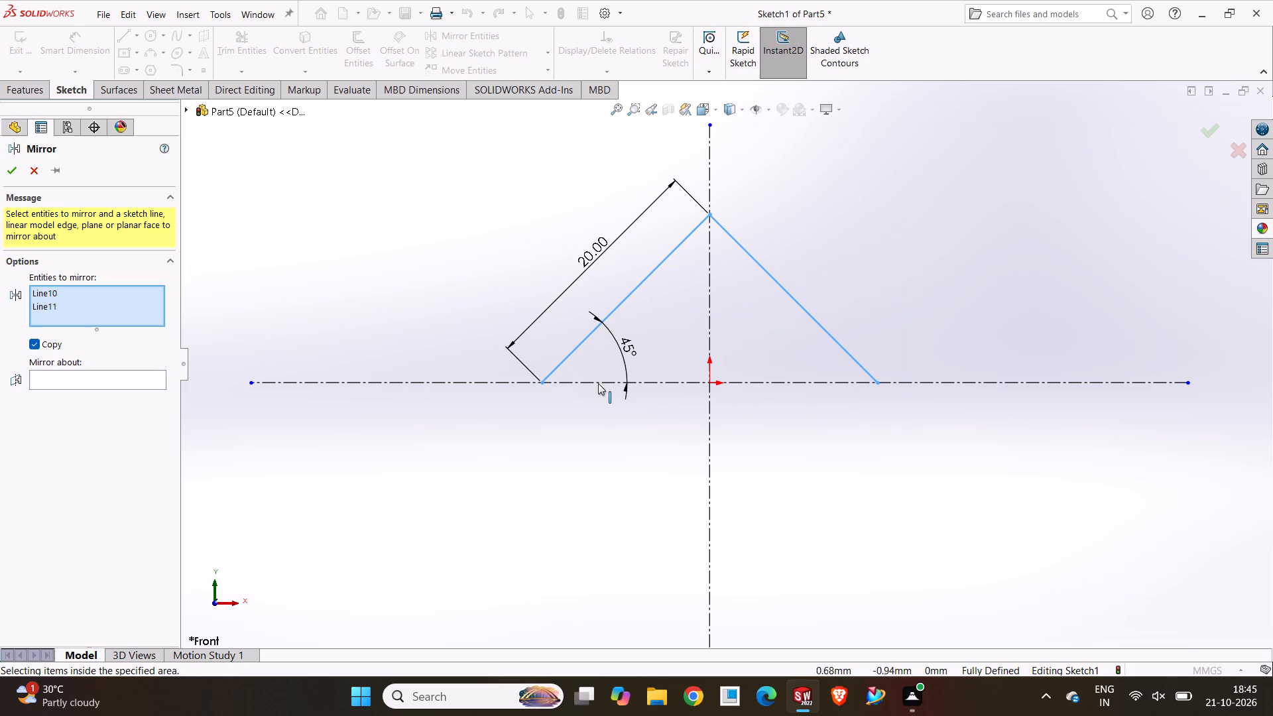
pyautogui.click(146, 379)
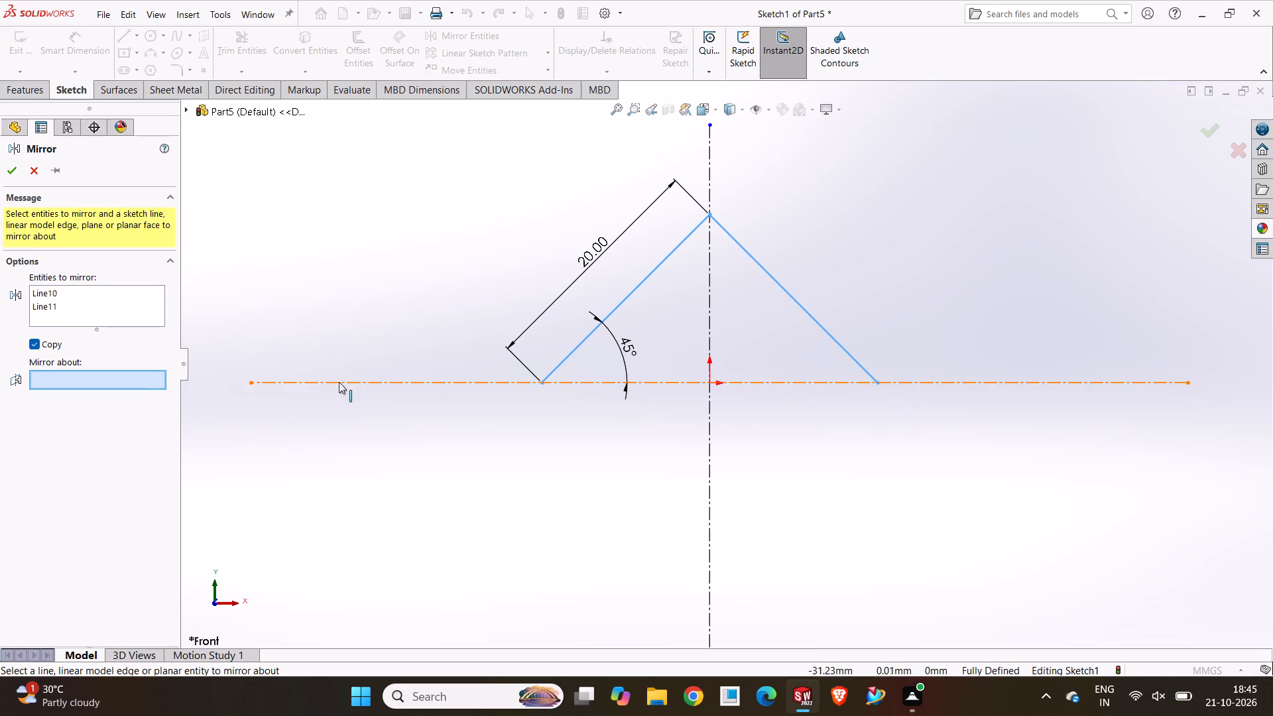
pyautogui.click(339, 382)
pyautogui.click(10, 169)
pyautogui.click(478, 420)
pyautogui.scroll(4, 639, 397)
pyautogui.scroll(2, 712, 394)
pyautogui.scroll(-3, 773, 378)
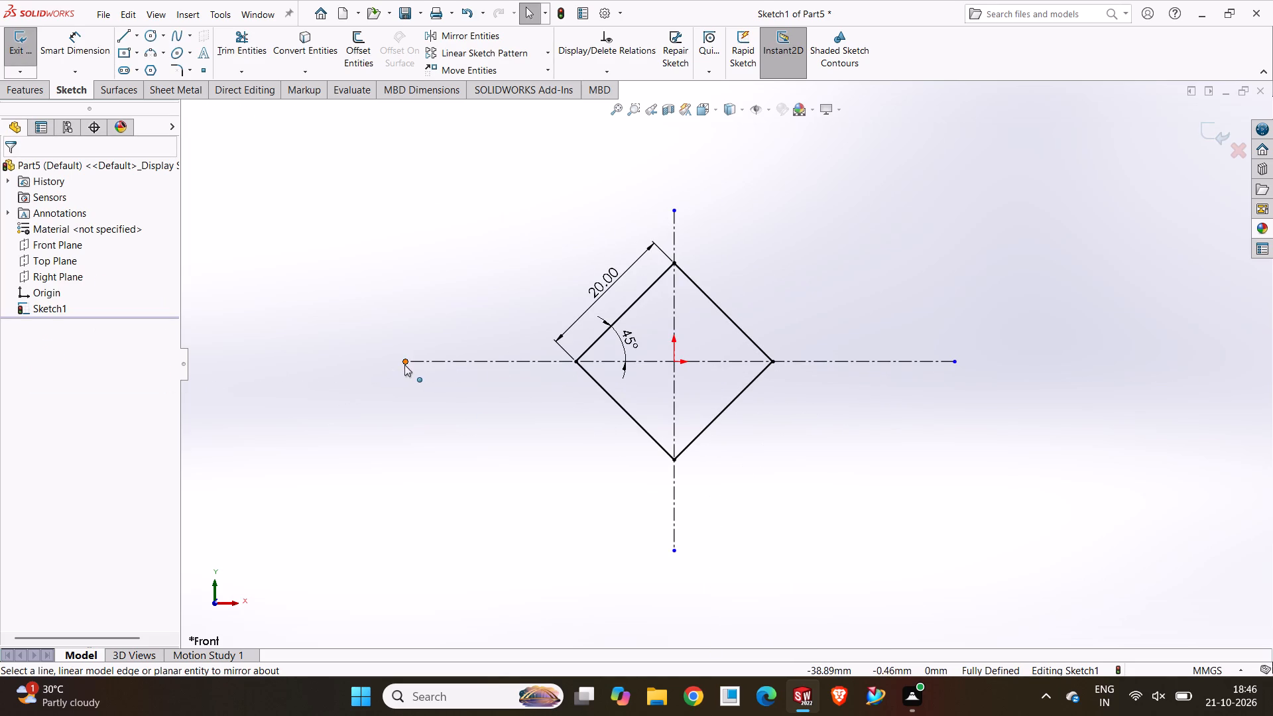
# Lengthen the horizontal centerline by moving its left endpoint farther from the origin.
pyautogui.moveTo(405, 364); pyautogui.dragTo(290, 361)
pyautogui.click(463, 446)
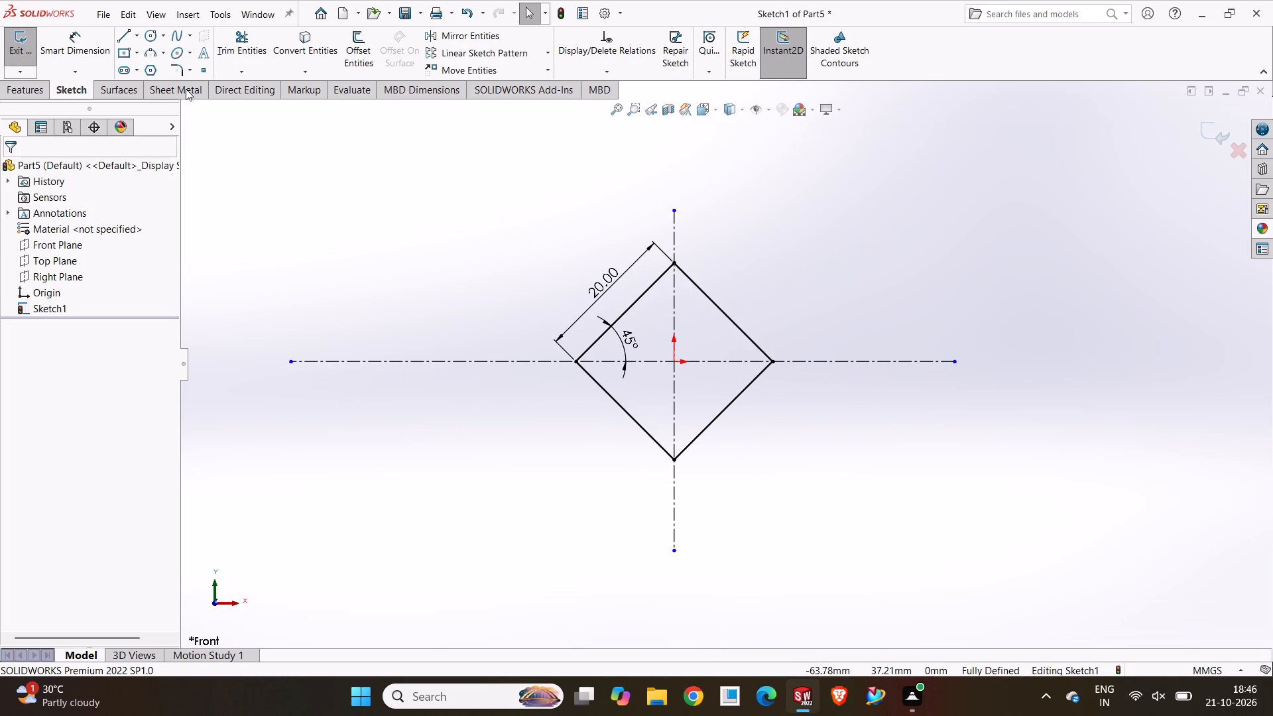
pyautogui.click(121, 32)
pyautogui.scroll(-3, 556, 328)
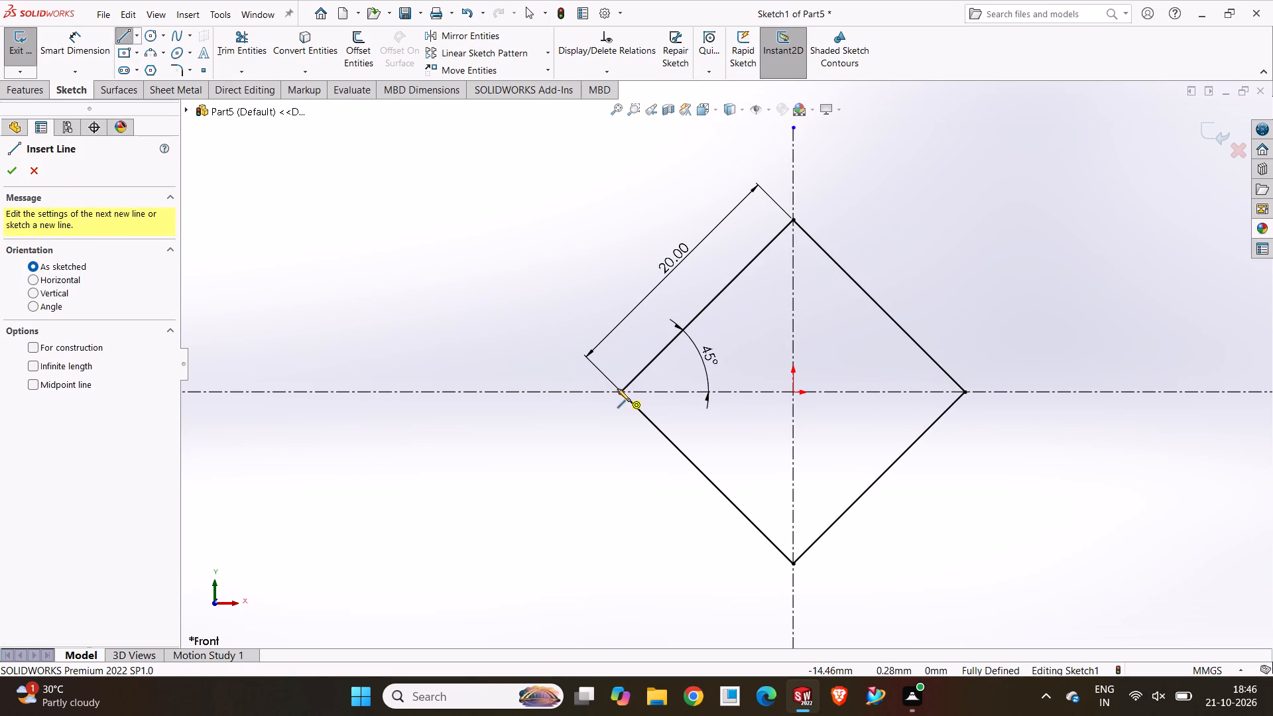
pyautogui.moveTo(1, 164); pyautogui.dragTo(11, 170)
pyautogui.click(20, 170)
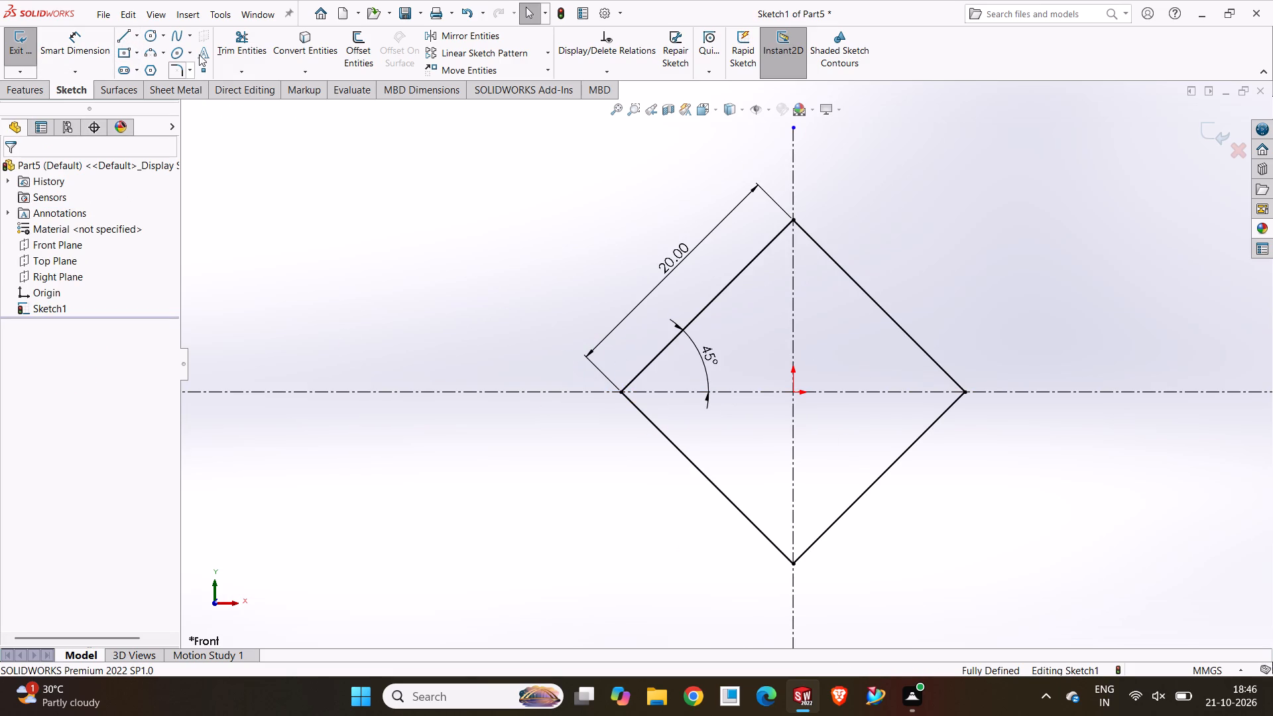
# Draw a circle centered on the origin around the diamond, with a radius of about 23 mm.
pyautogui.click(155, 38)
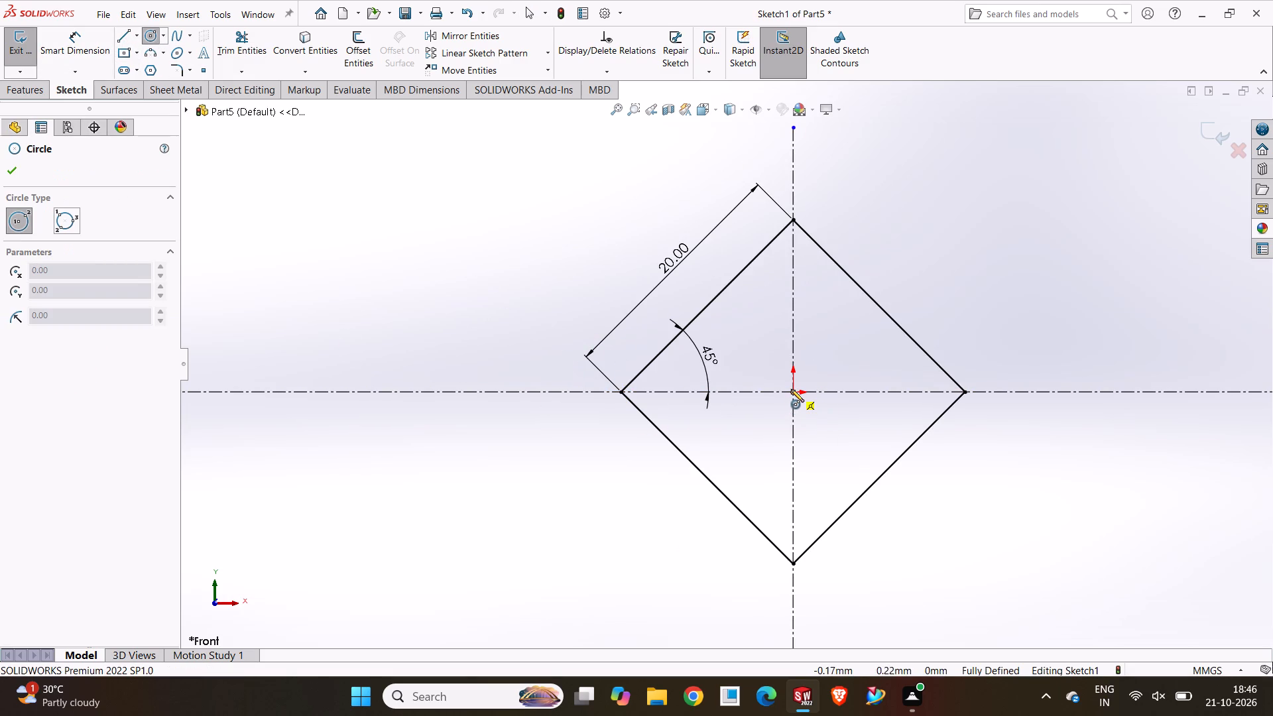
pyautogui.click(792, 390)
pyautogui.scroll(3, 832, 225)
pyautogui.click(804, 223)
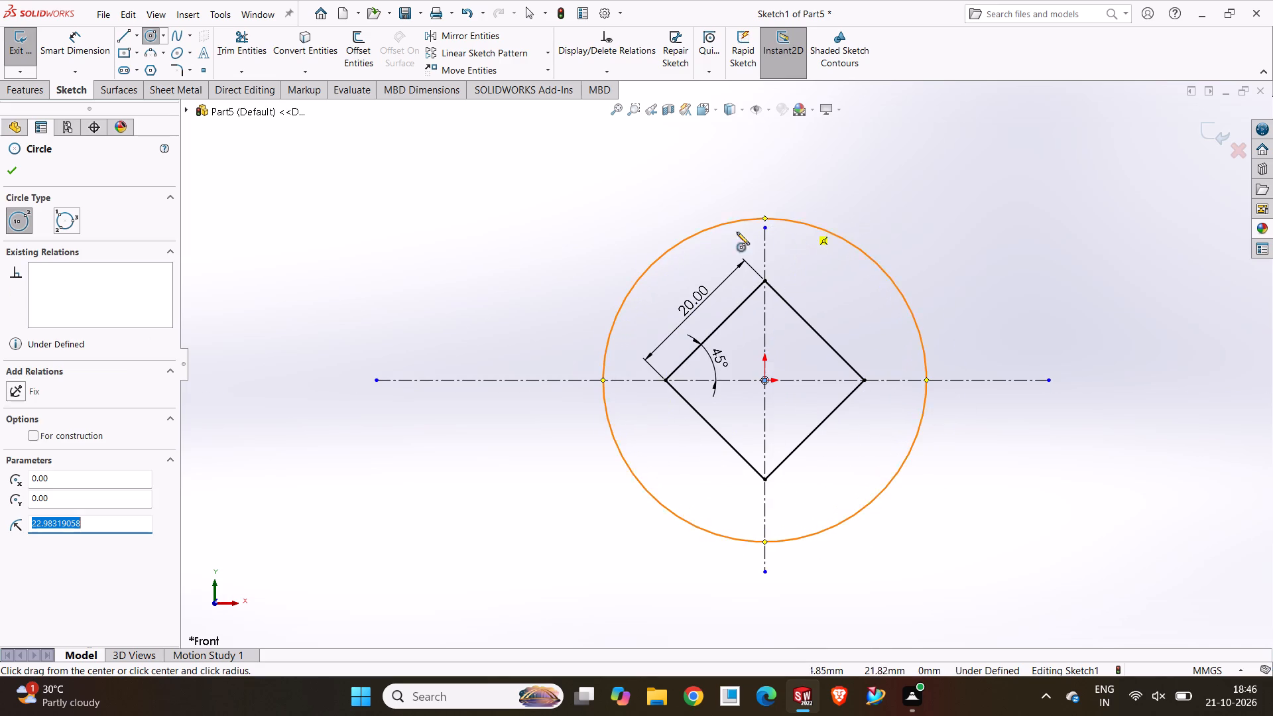
# Dimension the circle's diameter and set it to 46 mm.
pyautogui.click(70, 52)
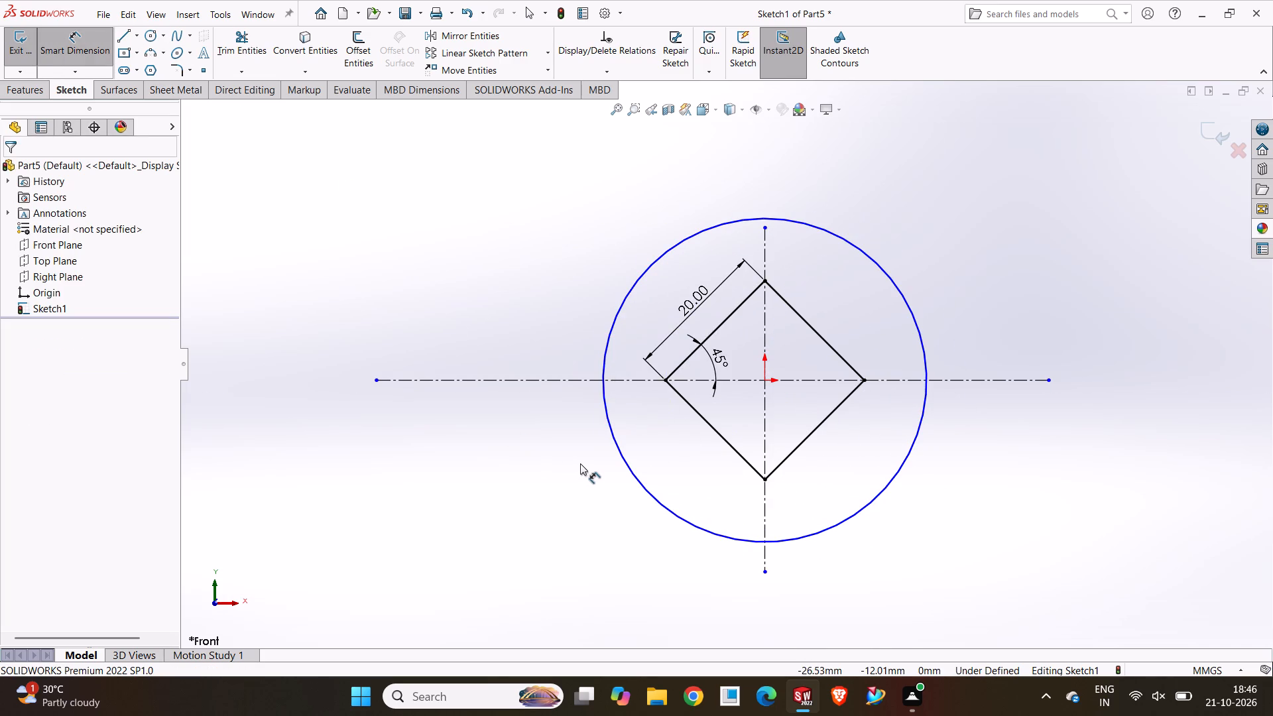
pyautogui.click(902, 475)
pyautogui.moveTo(904, 467); pyautogui.dragTo(907, 475)
pyautogui.click(961, 522)
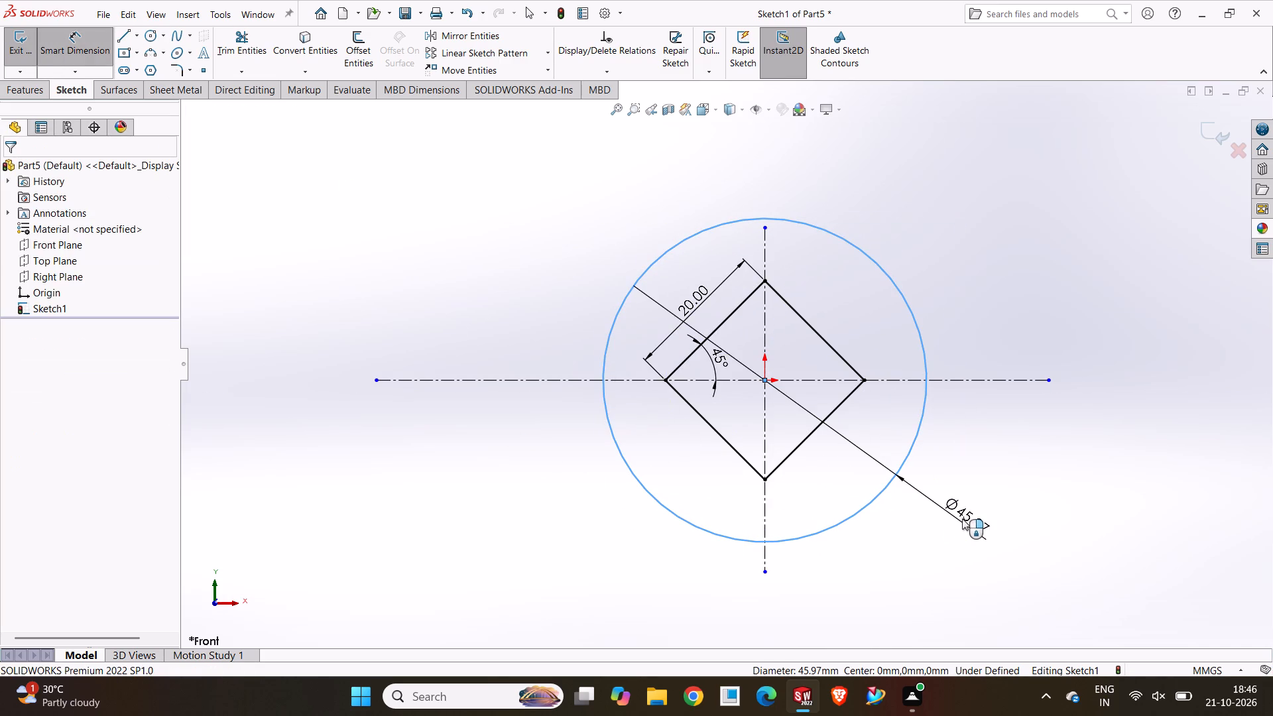
pyautogui.write('46')
pyautogui.press('Return')
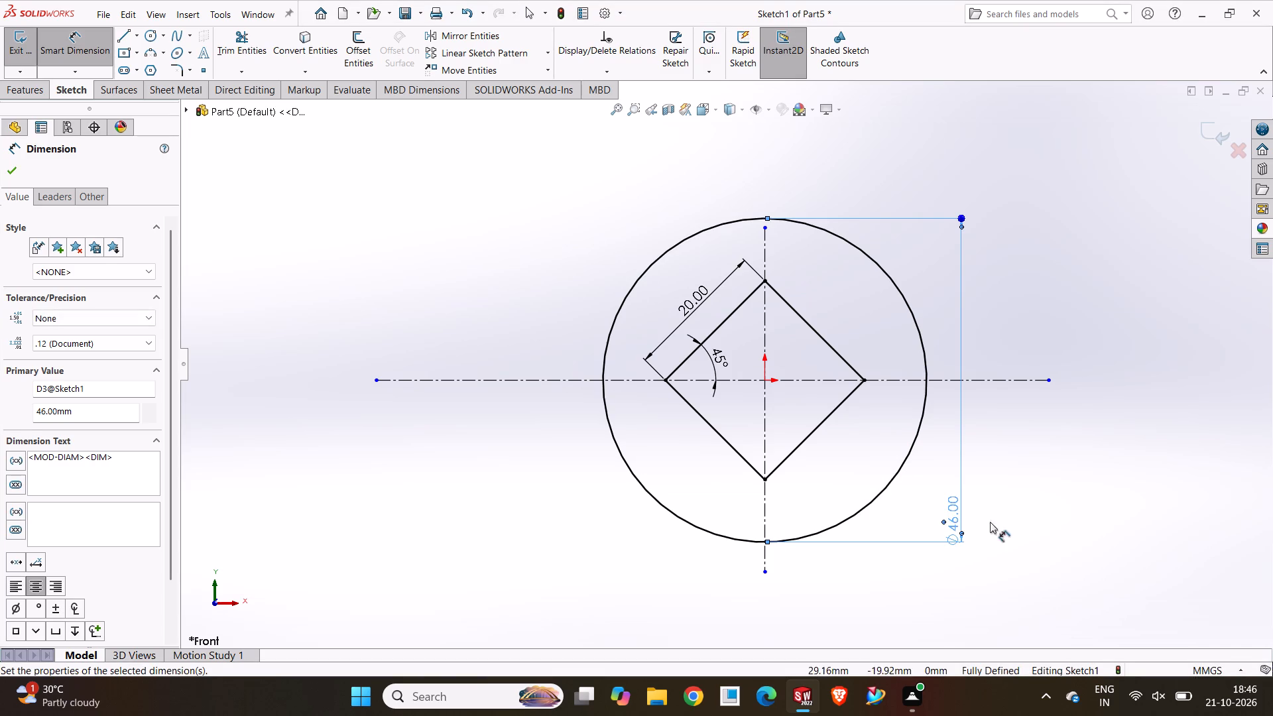
pyautogui.click(1034, 529)
# Draw connected lines from the diamond's left vertex outward along the centerline, about 7 mm down, and horizontally back to the circle.
pyautogui.click(125, 32)
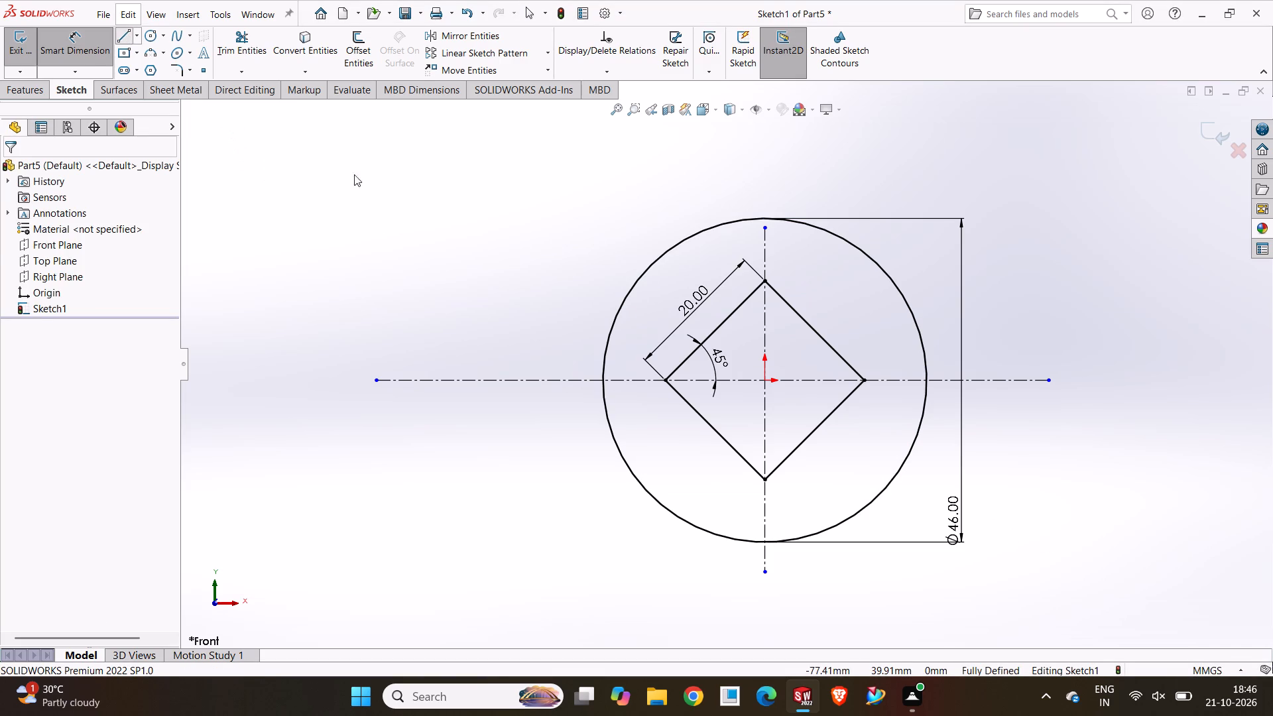
pyautogui.click(666, 381)
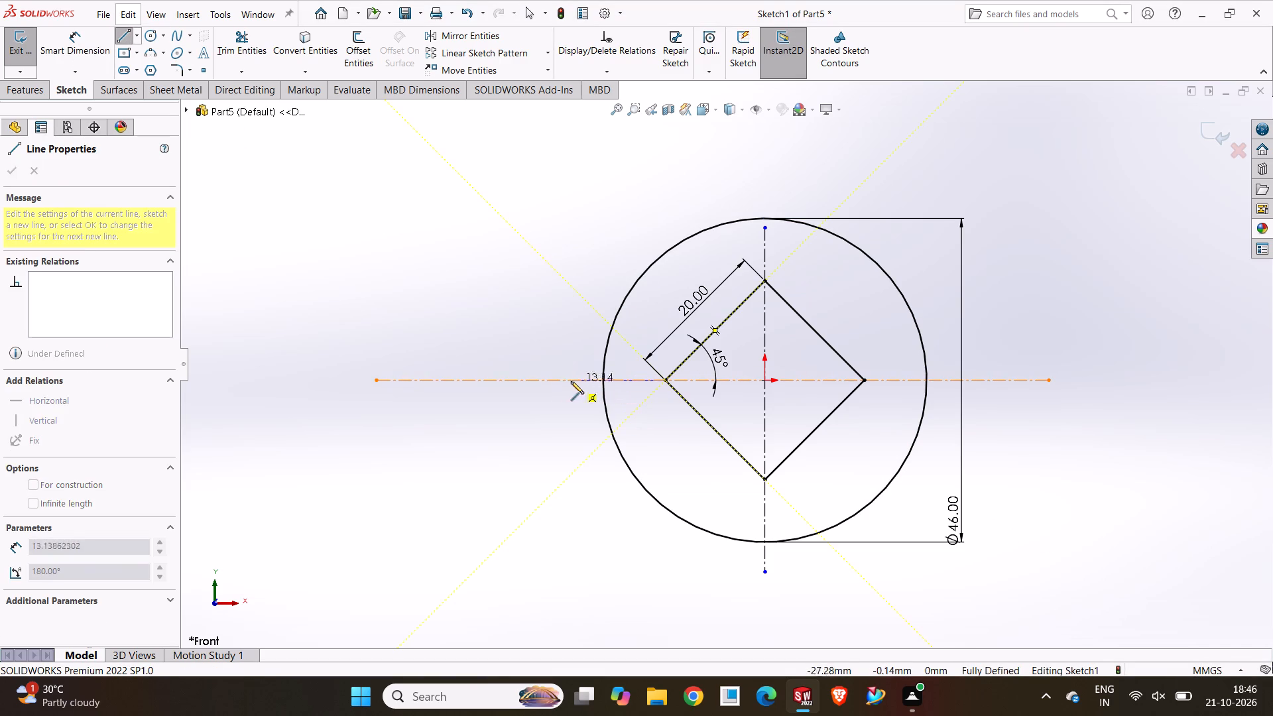
pyautogui.click(546, 381)
pyautogui.click(549, 431)
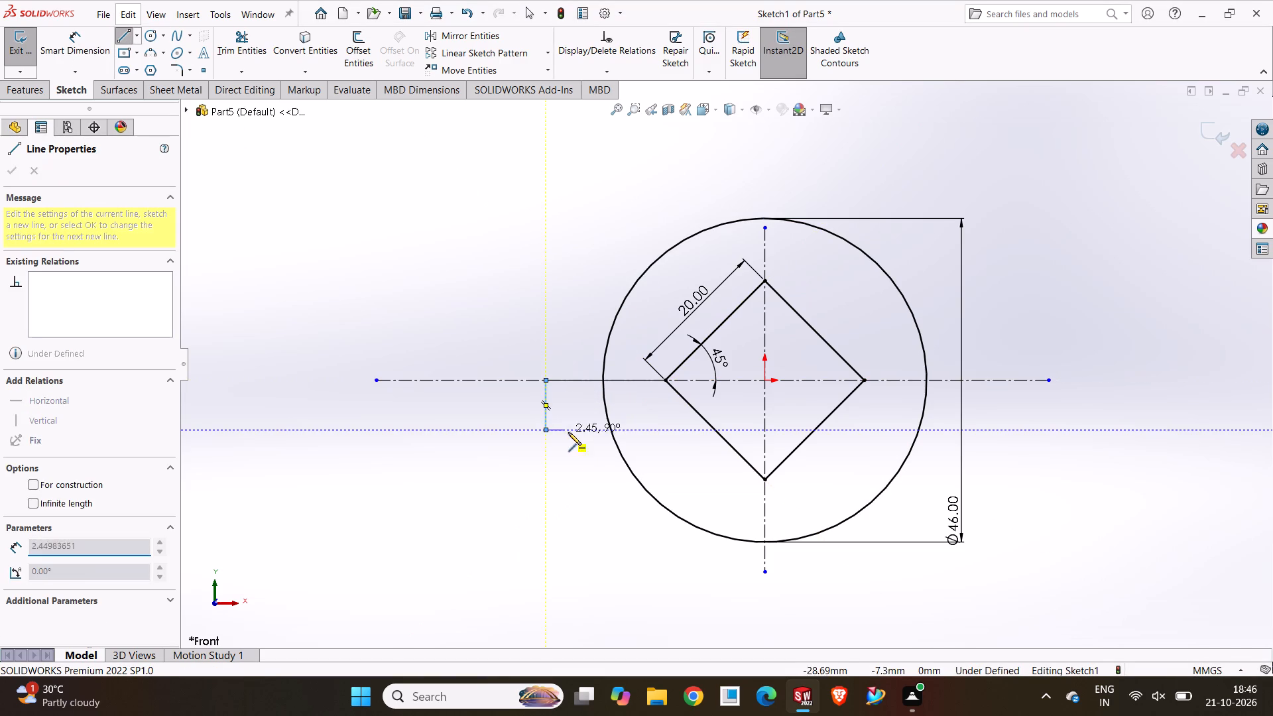
pyautogui.click(609, 434)
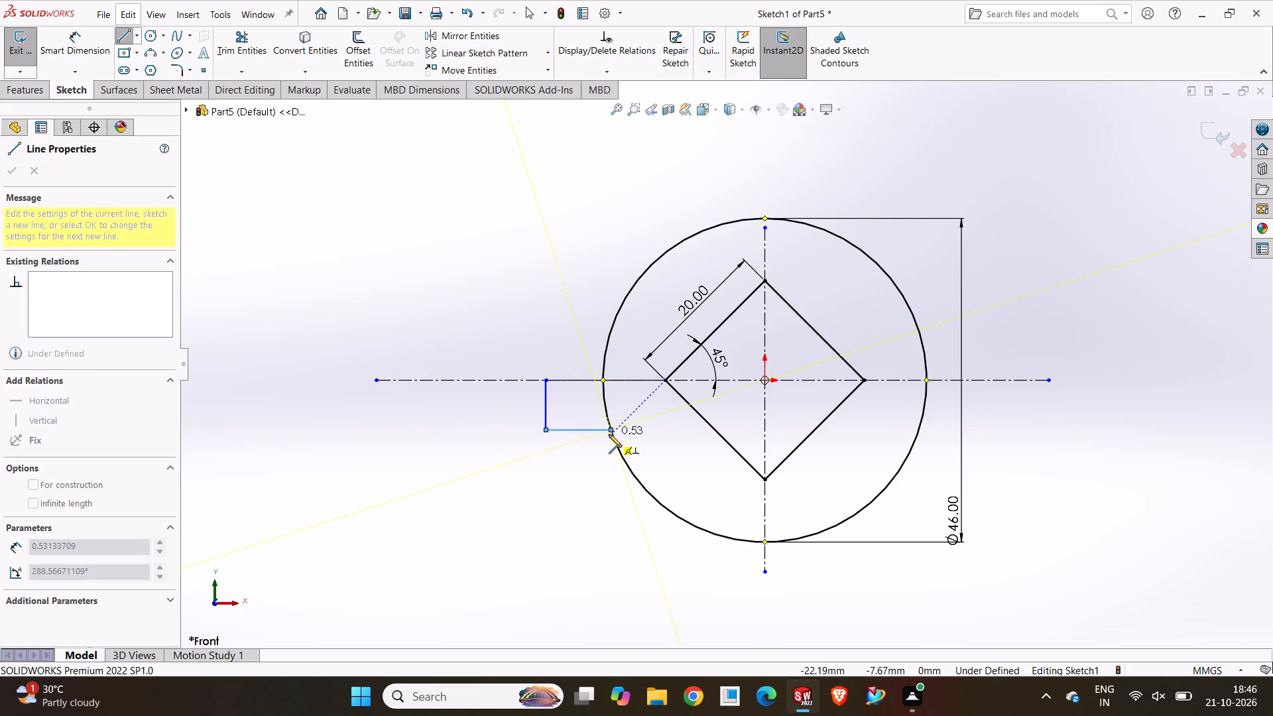
pyautogui.press('Escape')
pyautogui.click(550, 481)
# Mirror the three connected tab lines about the vertical centerline, keeping the originals.
pyautogui.moveTo(507, 361); pyautogui.dragTo(583, 455)
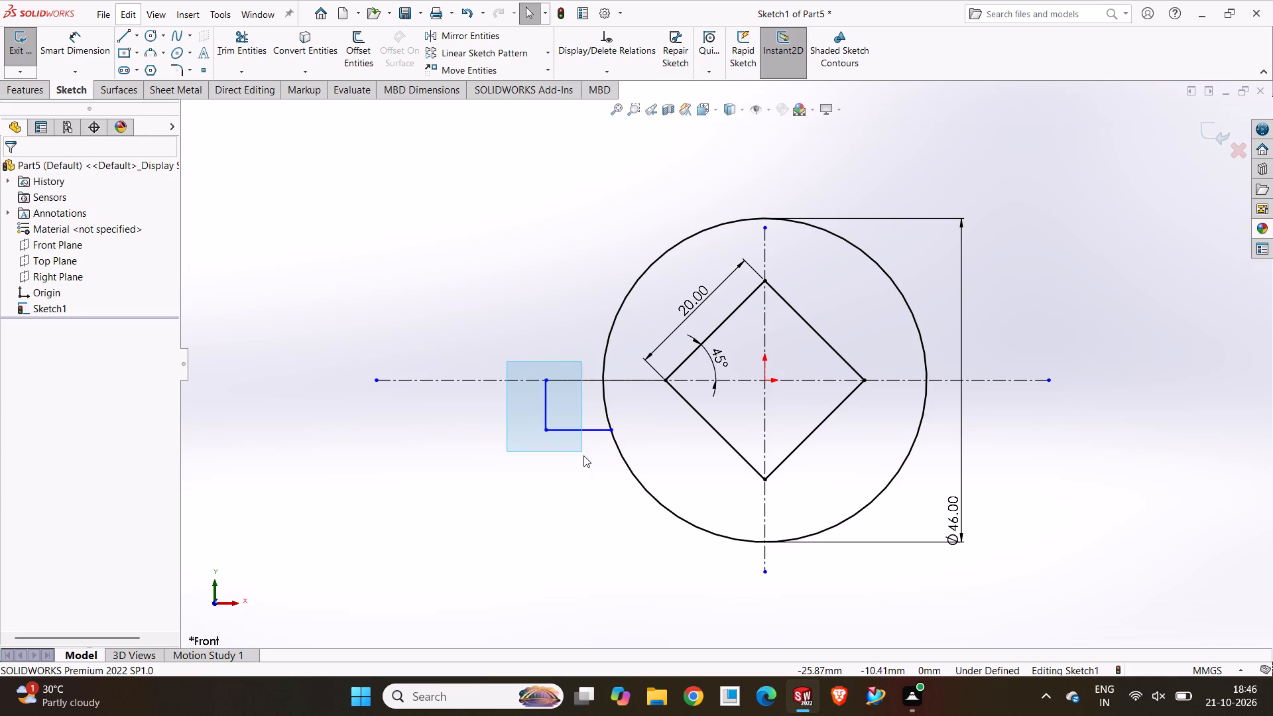
pyautogui.moveTo(583, 455); pyautogui.dragTo(613, 473)
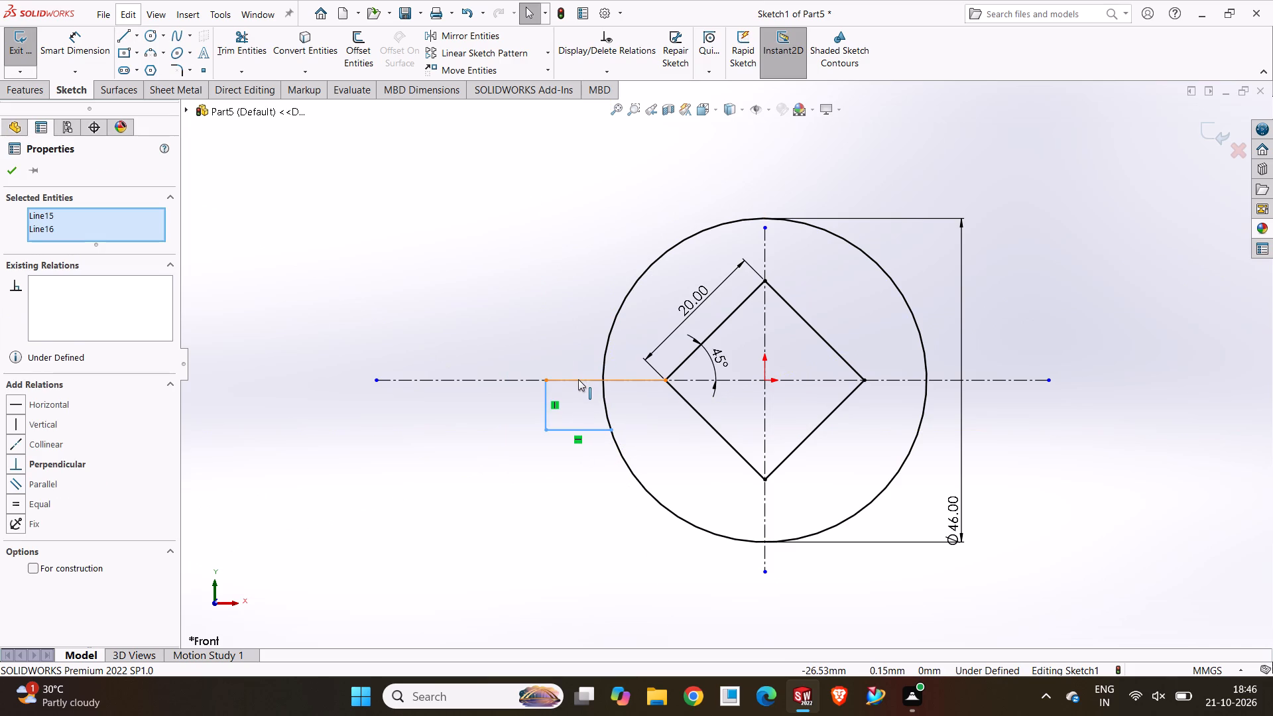
pyautogui.keyDown('ctrl'); pyautogui.click(578, 379); pyautogui.keyUp('ctrl')
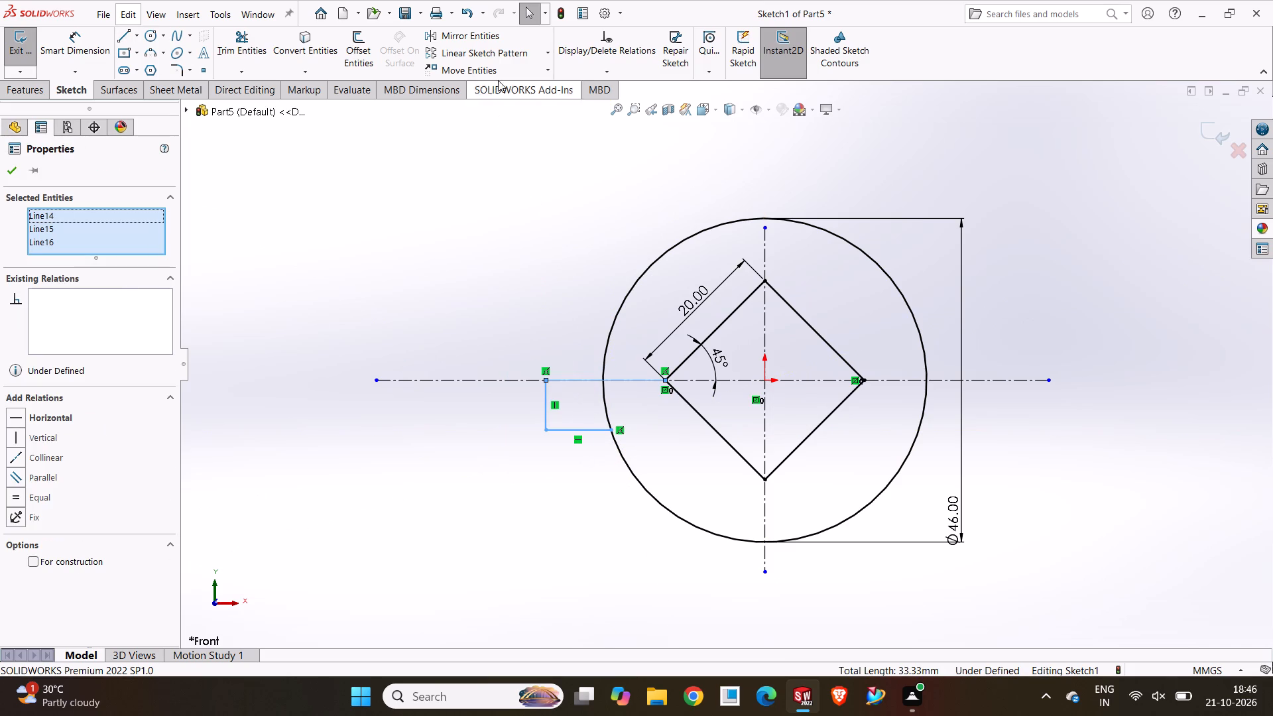
pyautogui.click(455, 37)
pyautogui.click(768, 254)
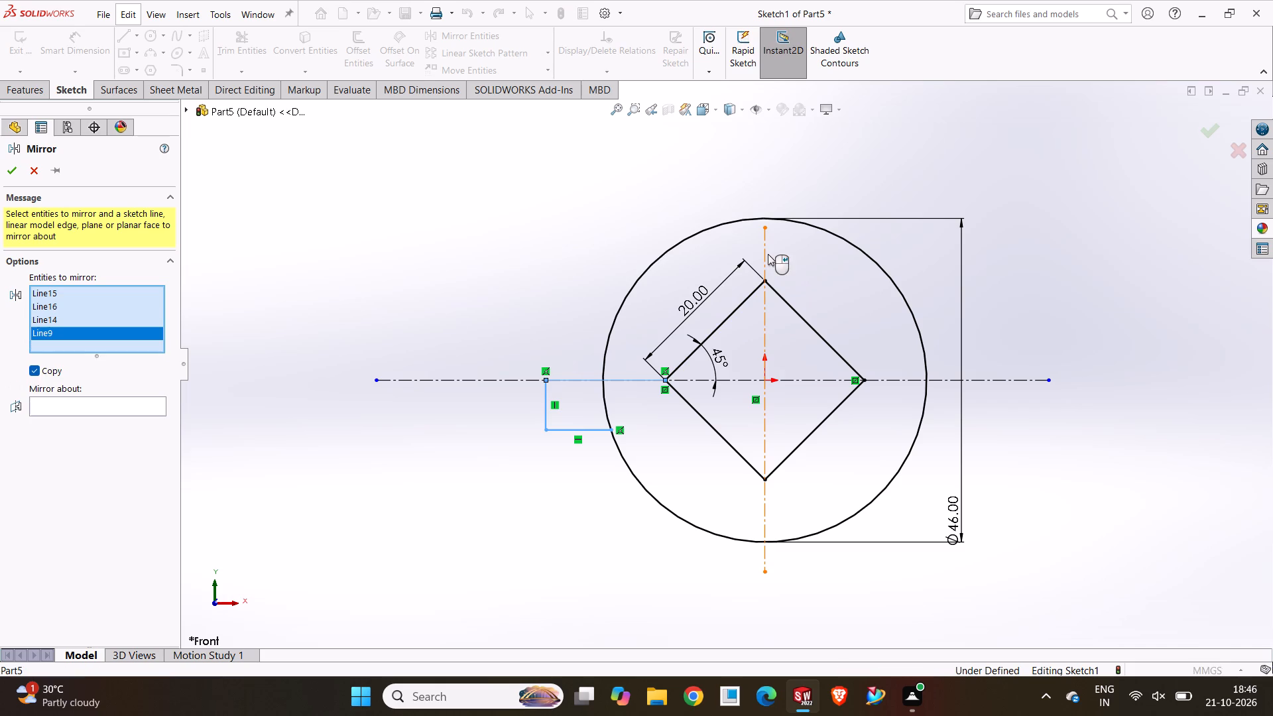
pyautogui.rightClick(125, 337)
pyautogui.click(147, 363)
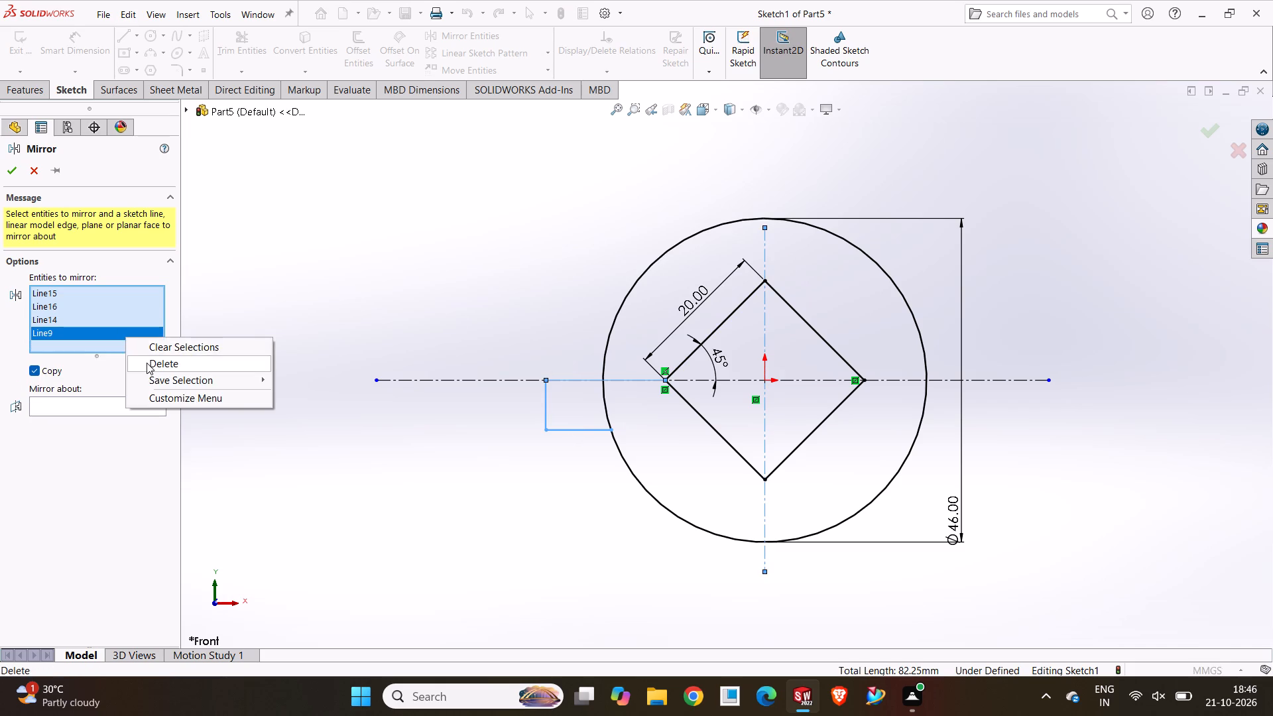
pyautogui.click(123, 383)
pyautogui.click(125, 389)
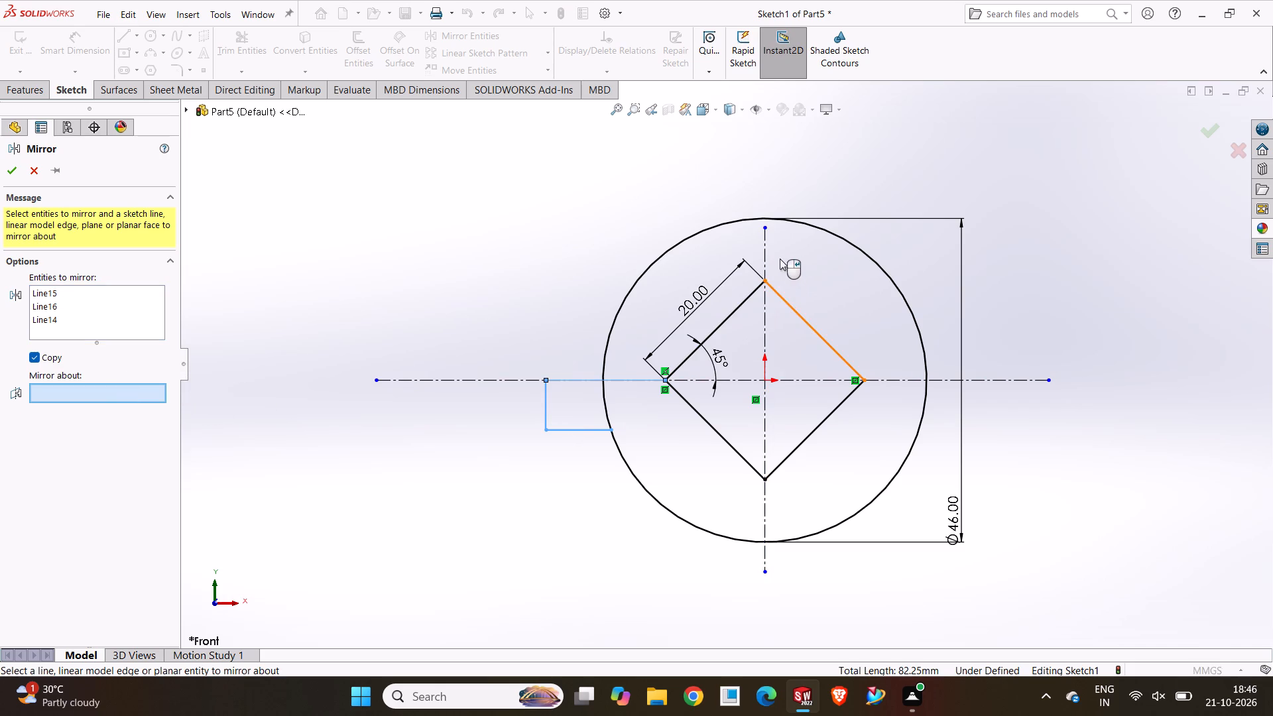
pyautogui.click(765, 251)
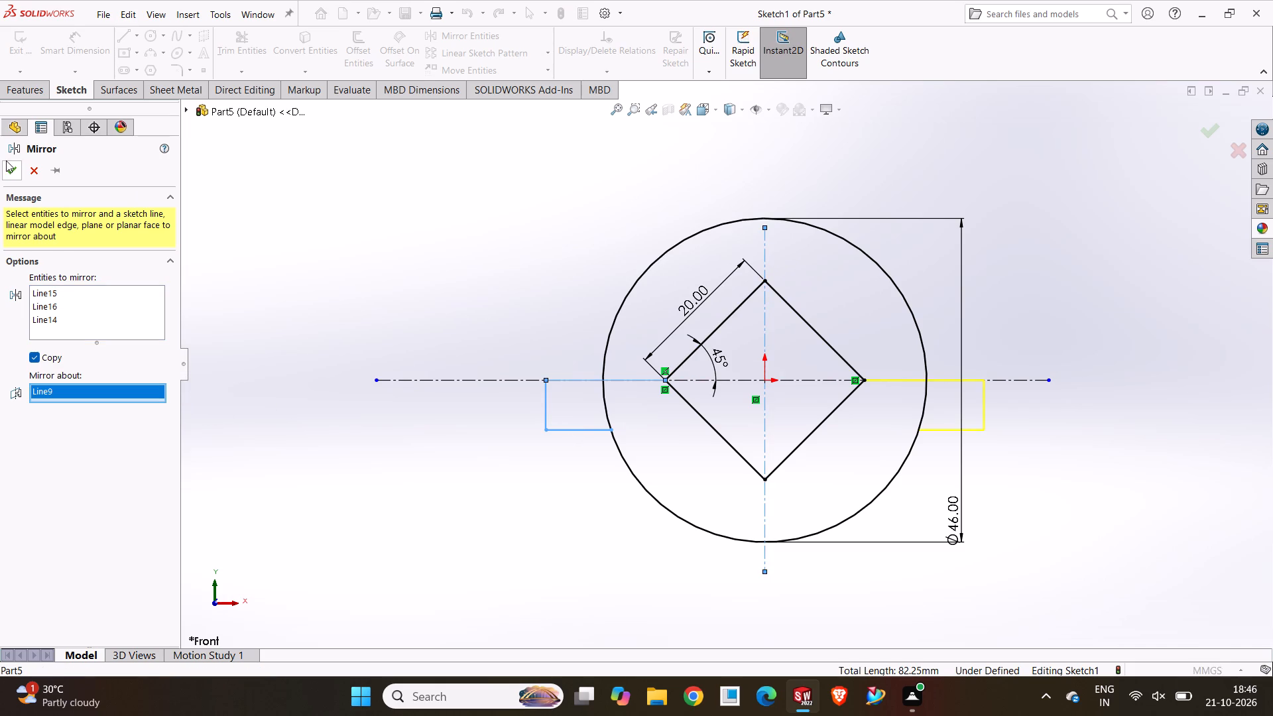
pyautogui.click(8, 165)
pyautogui.click(224, 172)
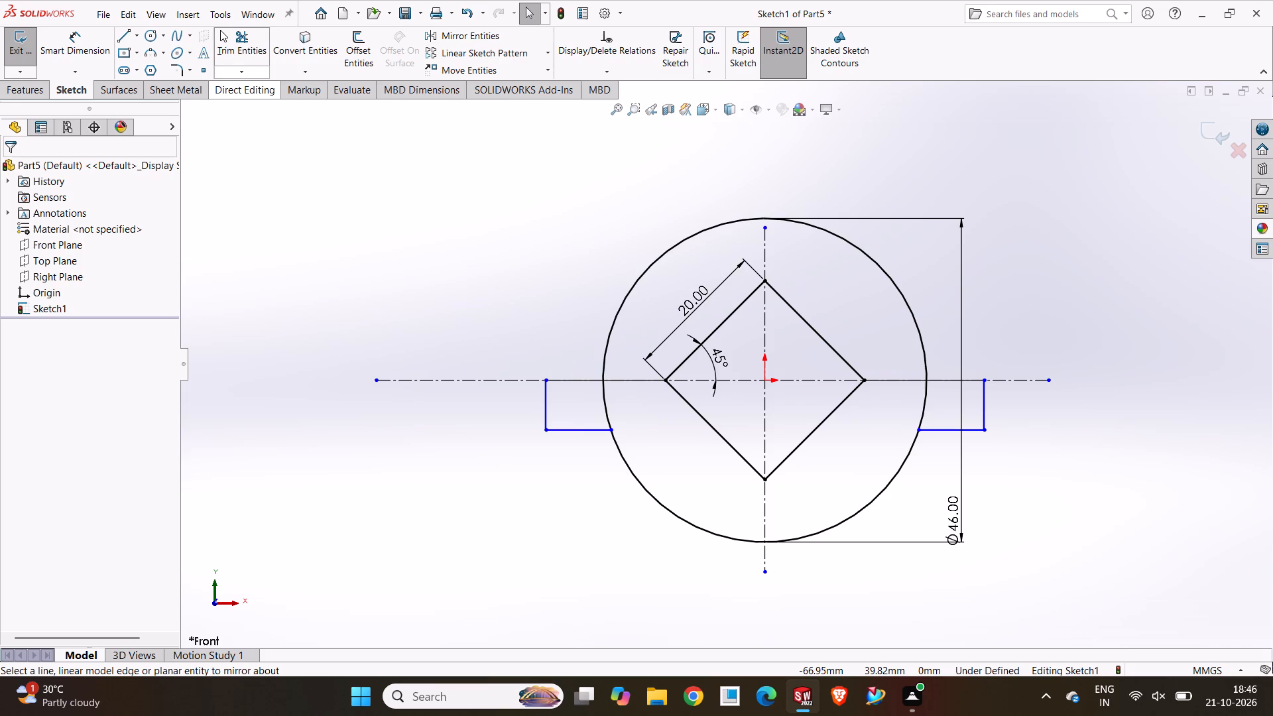
# Trim away the circle's upper half and its two short arcs inside the side tabs, using Trim to closest.
pyautogui.click(237, 49)
pyautogui.click(641, 276)
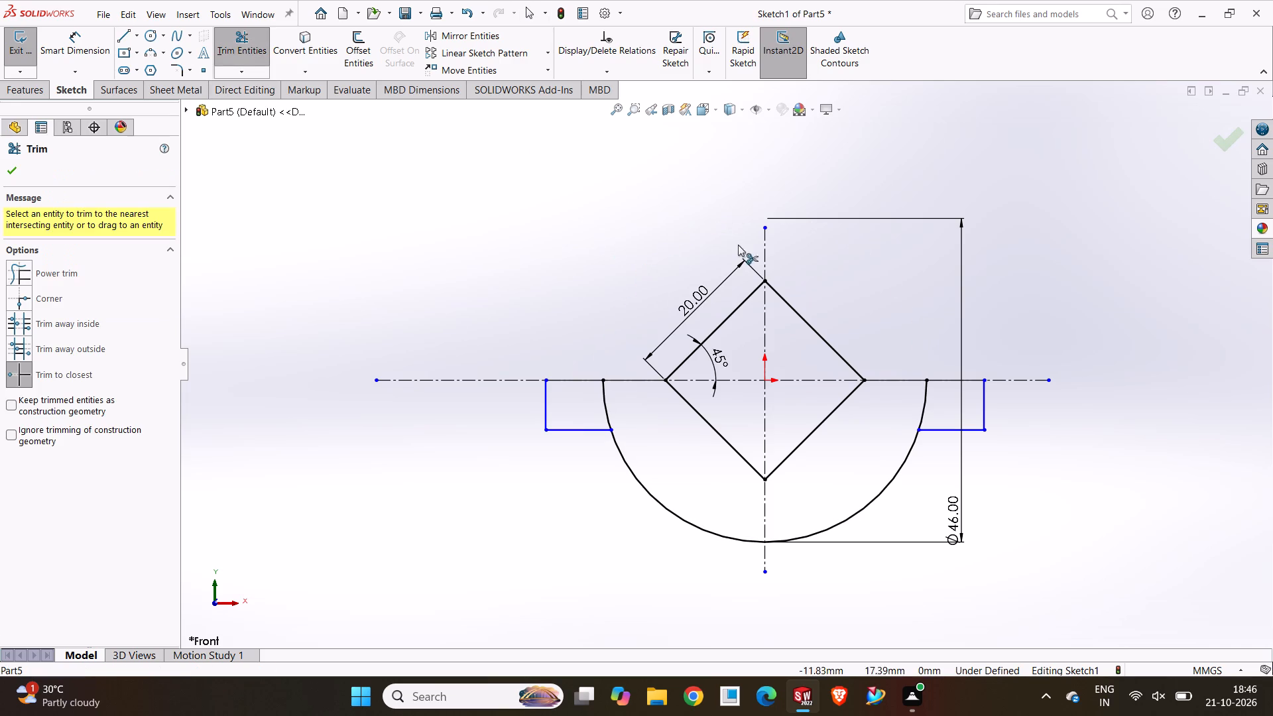
pyautogui.click(606, 401)
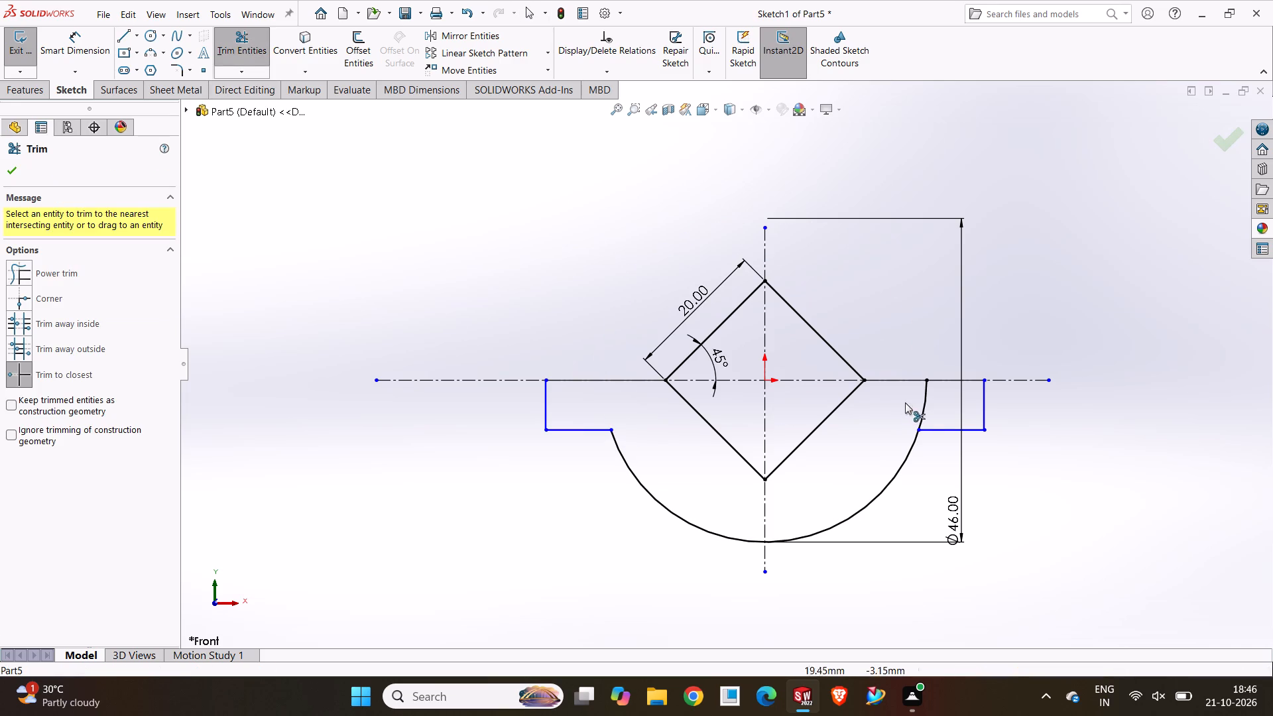
pyautogui.click(928, 398)
pyautogui.click(11, 170)
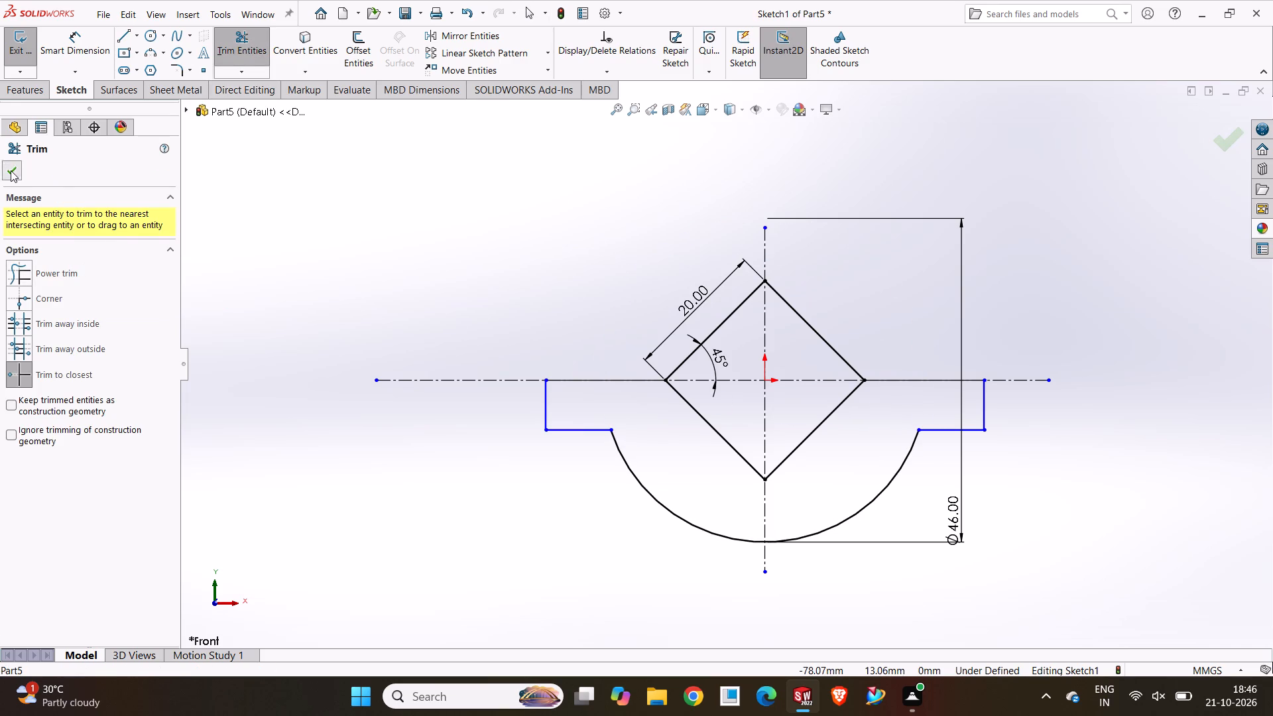
# Dimension the overall width between the outer ends of the two side tabs and set it to 70 mm.
pyautogui.click(71, 58)
pyautogui.click(546, 380)
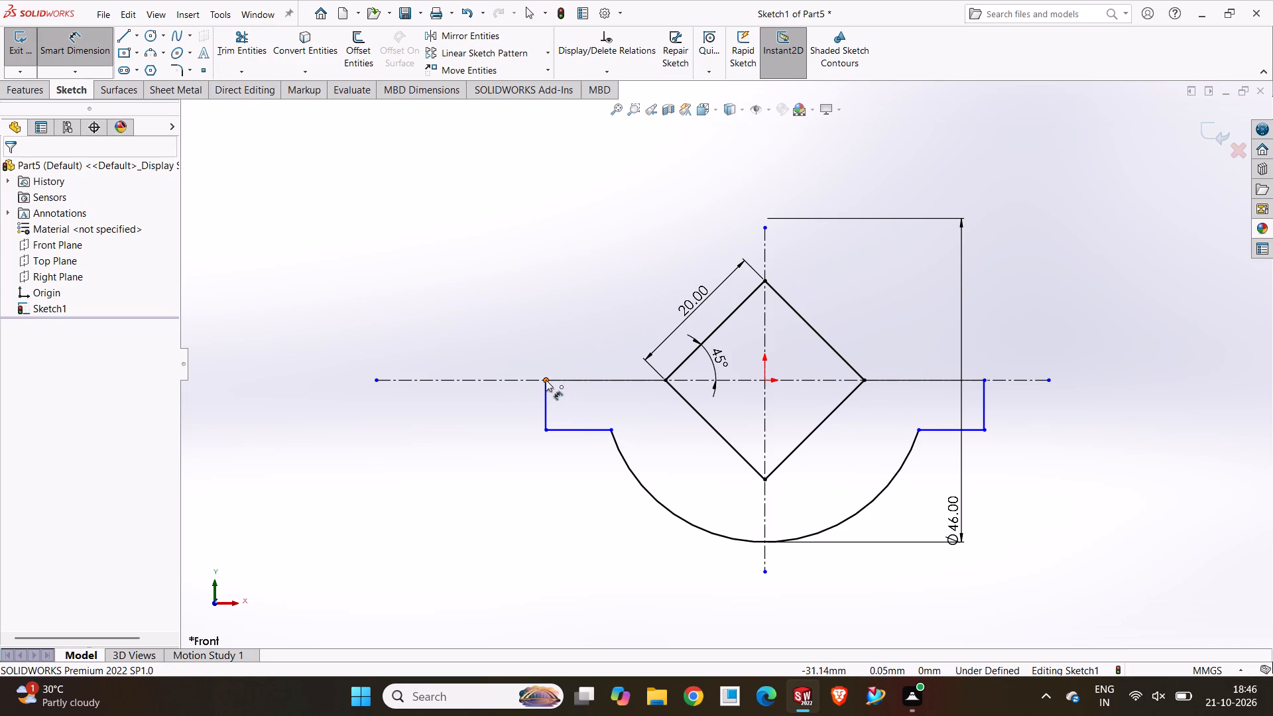
pyautogui.click(984, 384)
pyautogui.click(738, 180)
pyautogui.press('7')
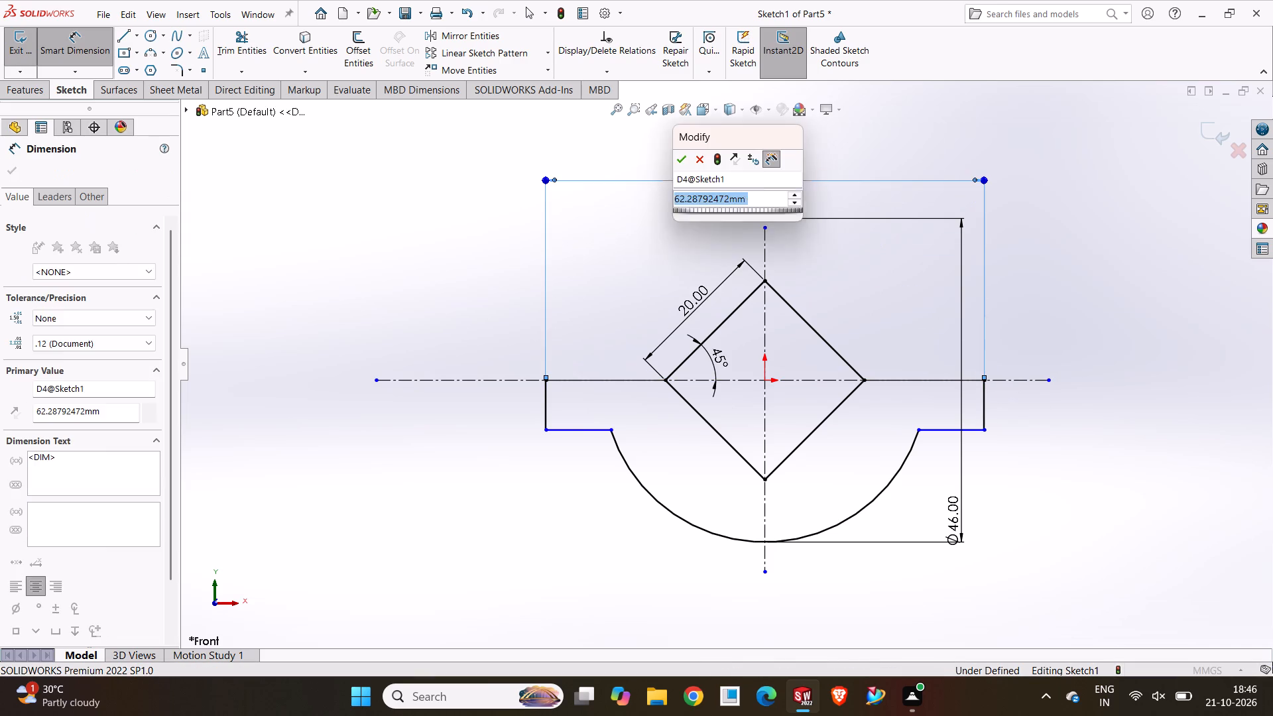
pyautogui.press('0')
pyautogui.press('Return')
pyautogui.click(416, 453)
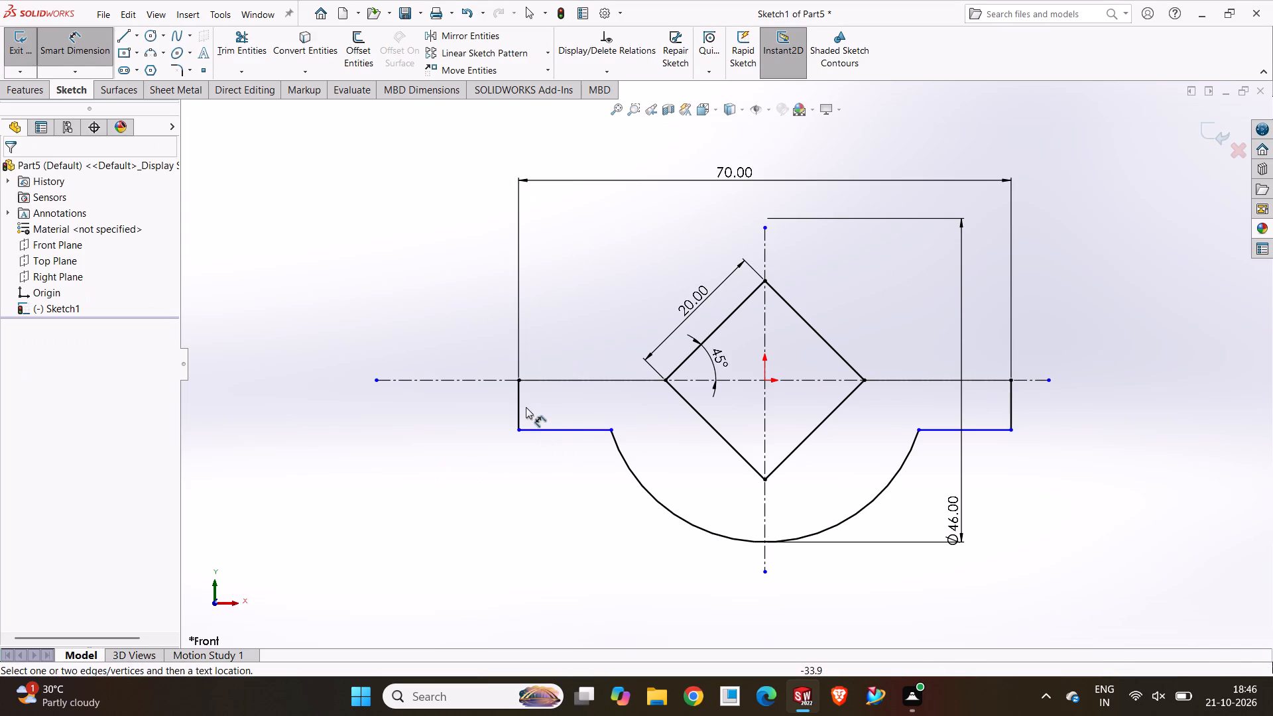
# Dimension the height of the left tab's outer vertical line and set it to 7 mm.
pyautogui.click(518, 401)
pyautogui.click(452, 404)
pyautogui.press('7')
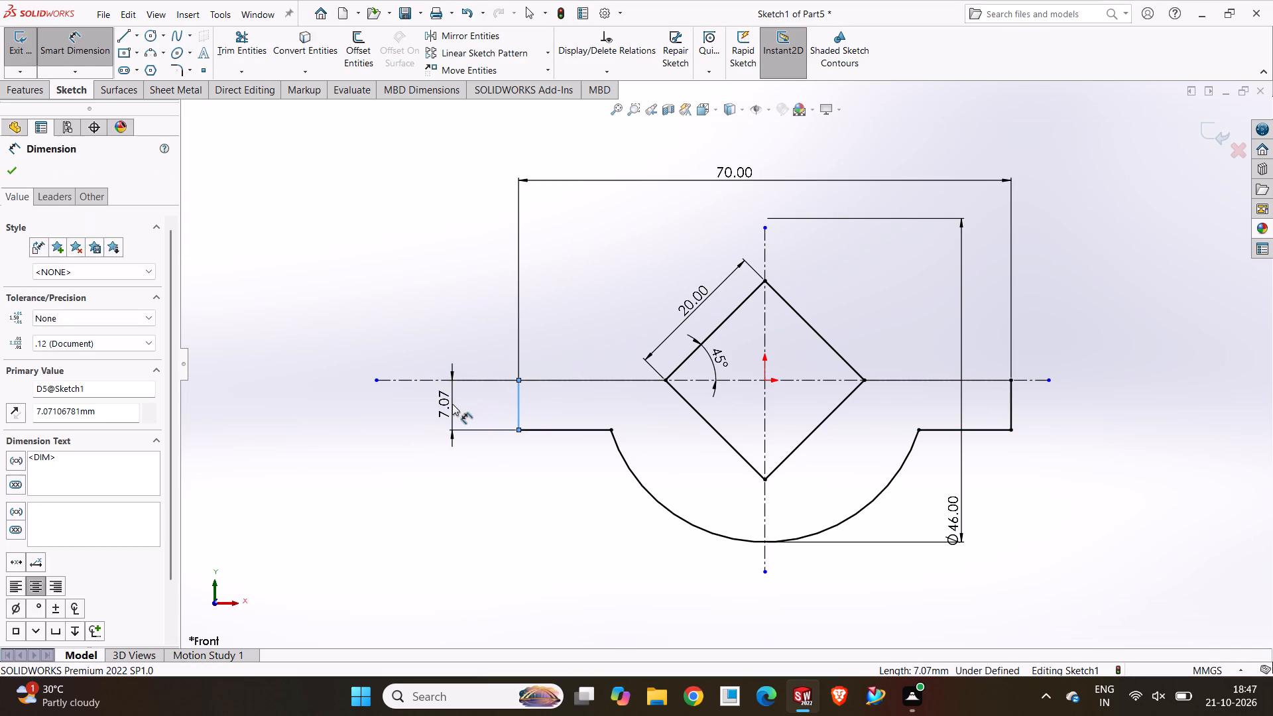
pyautogui.press('Return')
pyautogui.click(454, 476)
pyautogui.click(454, 477)
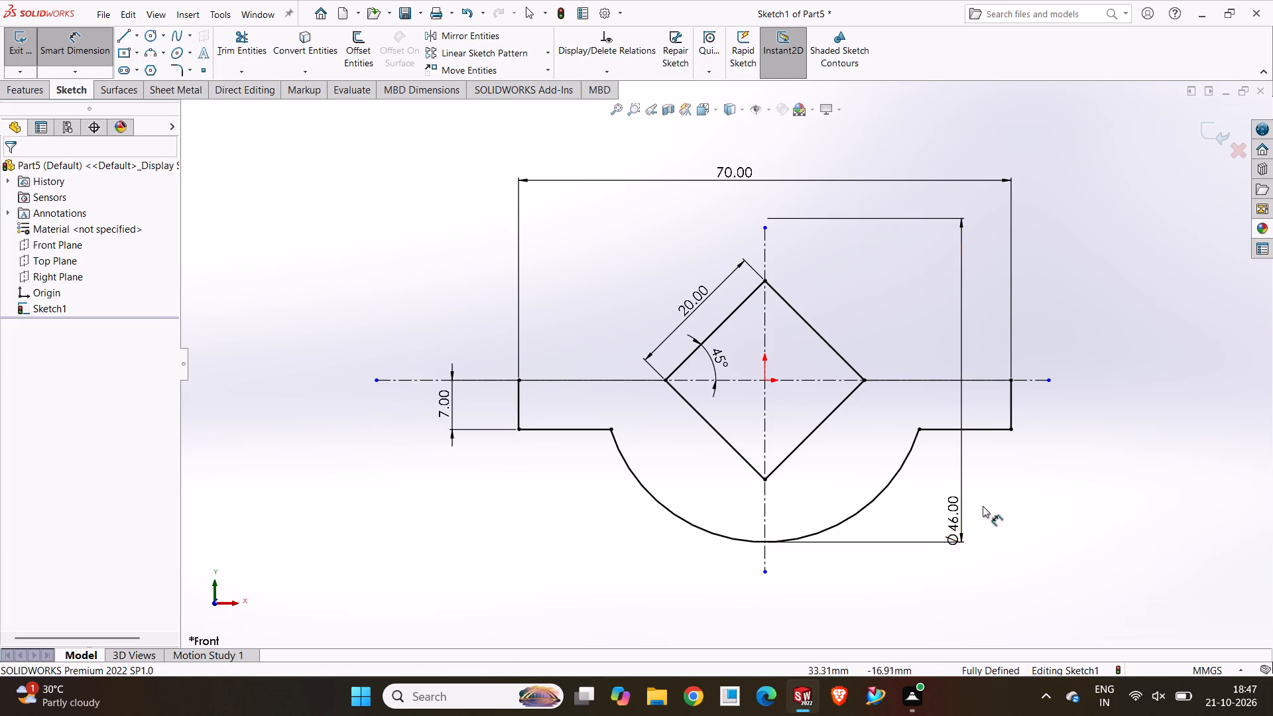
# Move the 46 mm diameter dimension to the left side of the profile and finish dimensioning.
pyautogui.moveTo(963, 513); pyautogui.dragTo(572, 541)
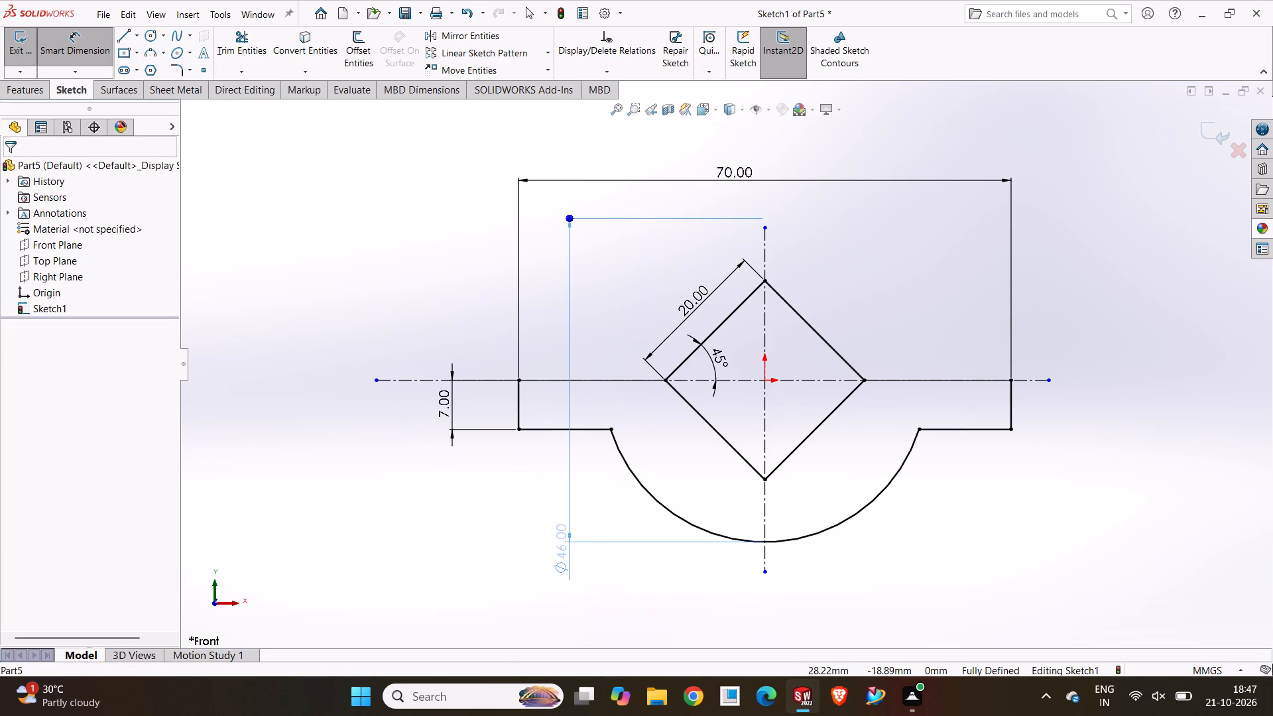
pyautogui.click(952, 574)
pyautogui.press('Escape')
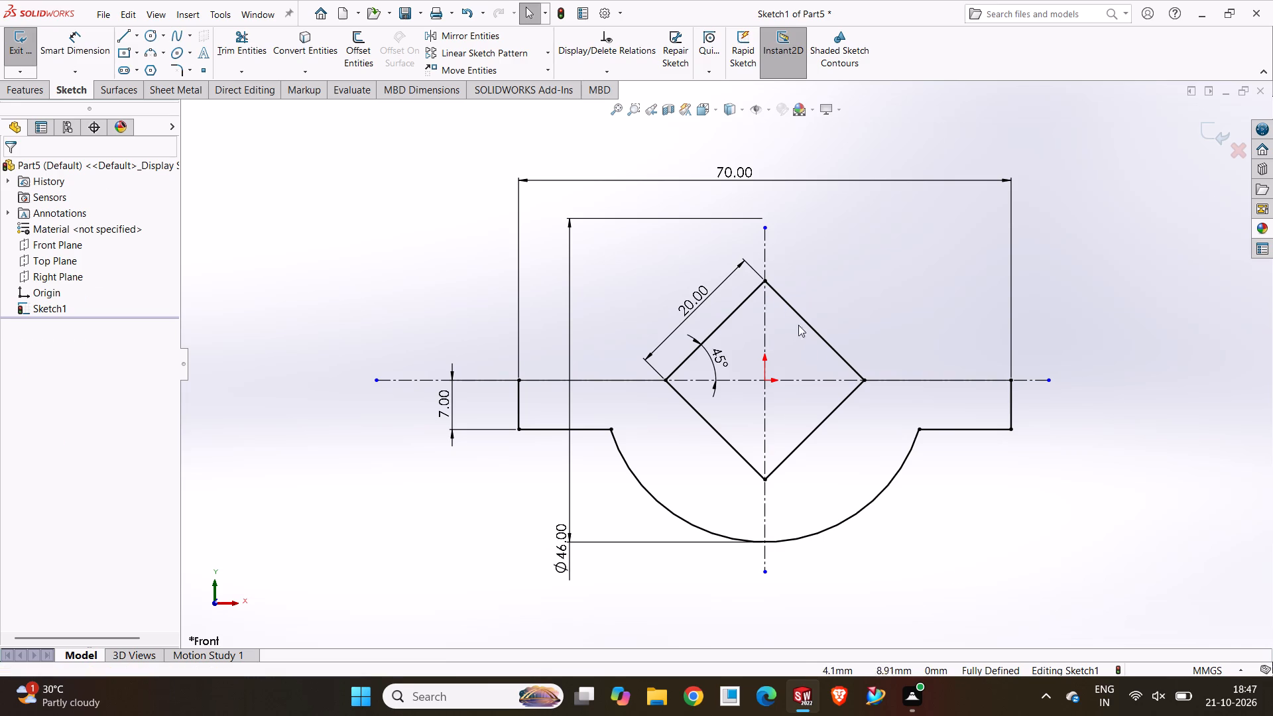
# Convert the diamond's two upper sides to construction geometry.
pyautogui.click(806, 324)
pyautogui.keyDown('ctrl'); pyautogui.click(738, 307); pyautogui.keyUp('ctrl')
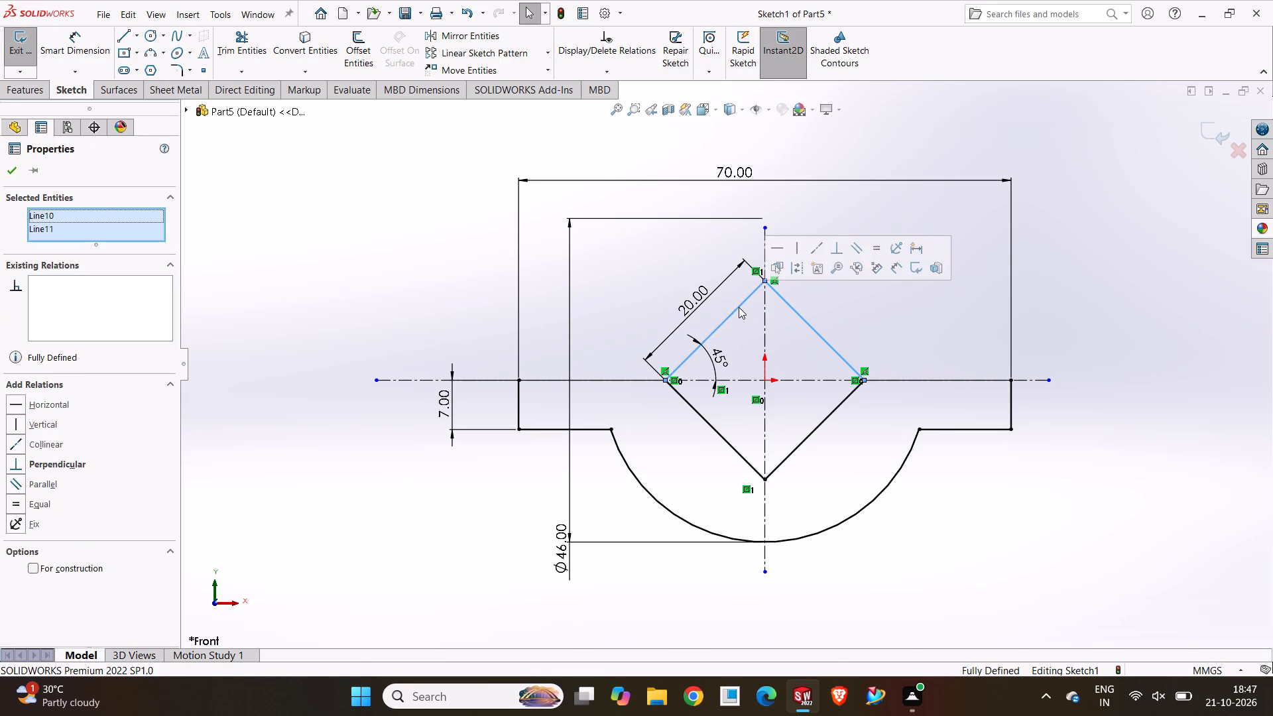
pyautogui.click(798, 270)
pyautogui.click(1155, 239)
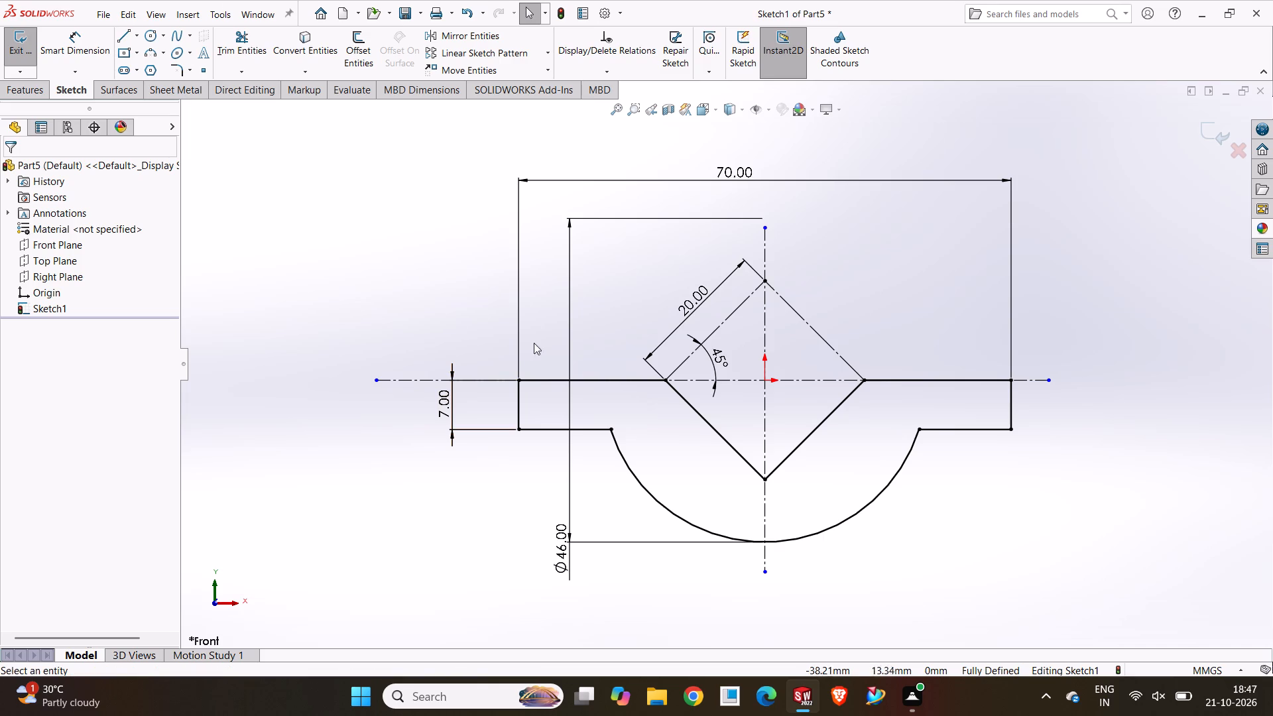
# Reposition the 46 mm diameter dimension well outside the profile, beyond the left tab's 7 mm dimension.
pyautogui.click(962, 621)
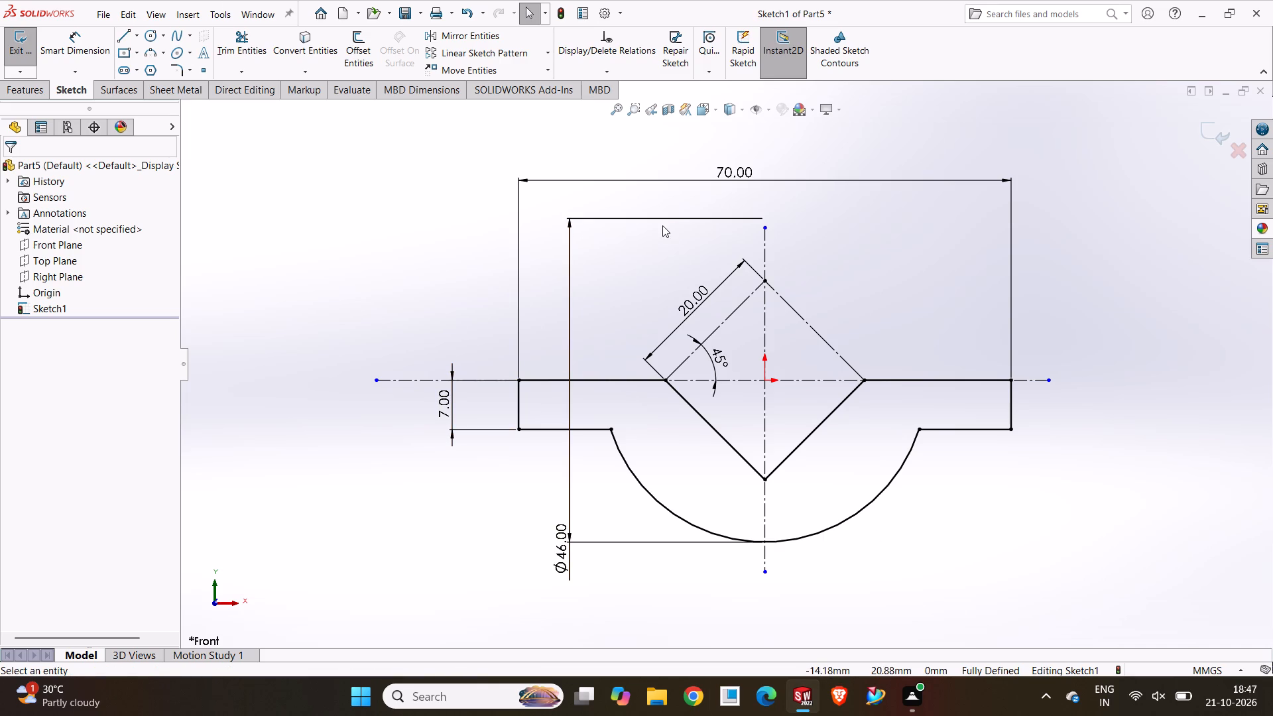
pyautogui.moveTo(660, 218); pyautogui.dragTo(365, 341)
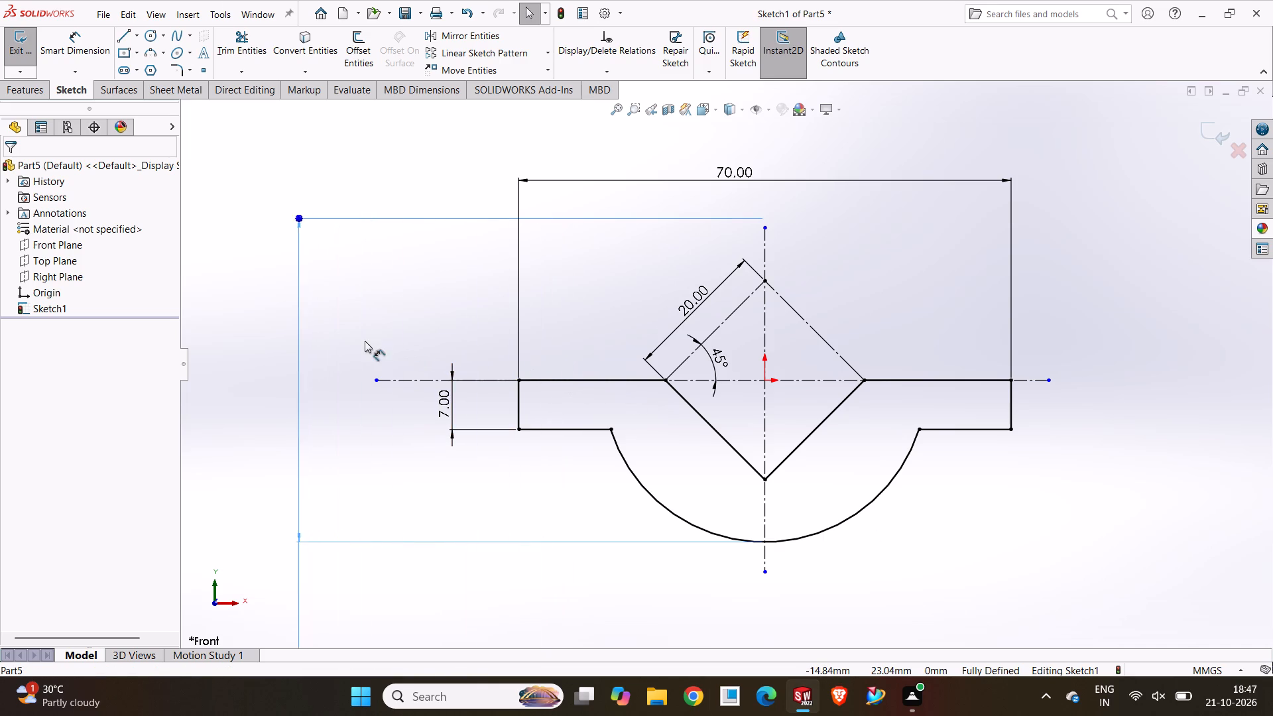
pyautogui.moveTo(365, 341); pyautogui.dragTo(367, 341)
pyautogui.click(414, 284)
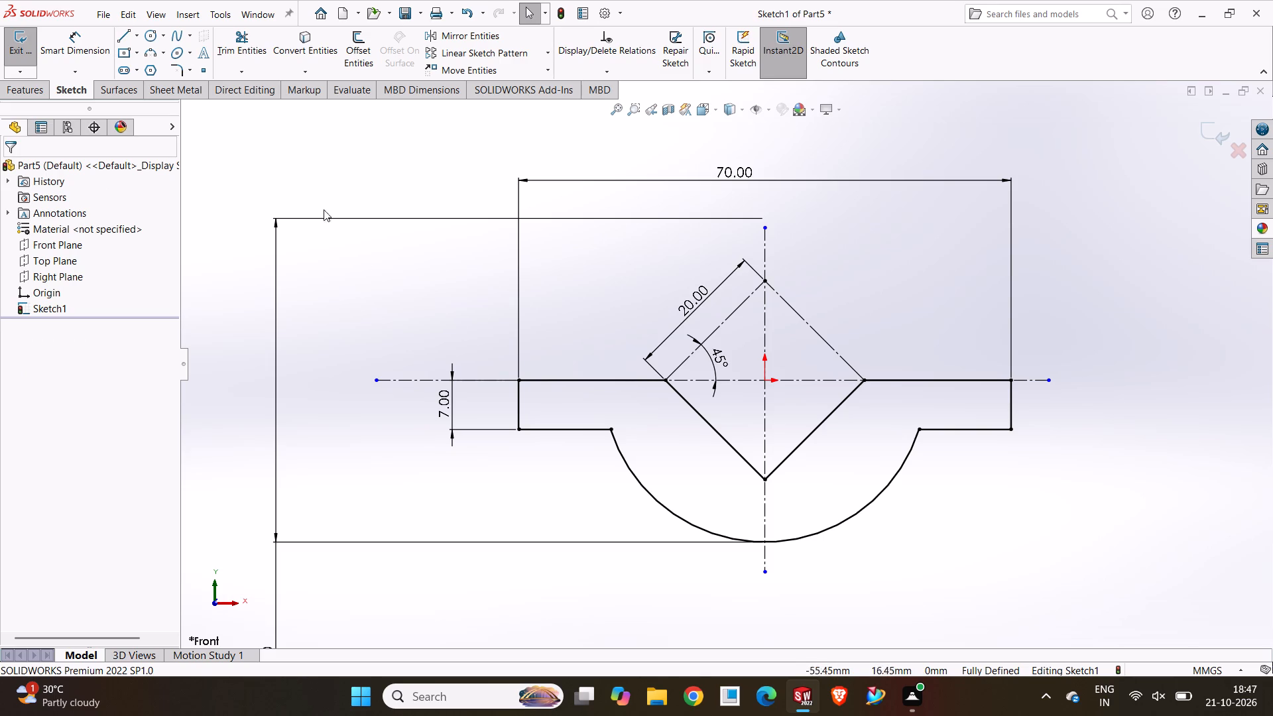
# Extrude the profile as a boss, Mid Plane, with a total depth of 50 mm.
pyautogui.click(40, 87)
pyautogui.click(48, 60)
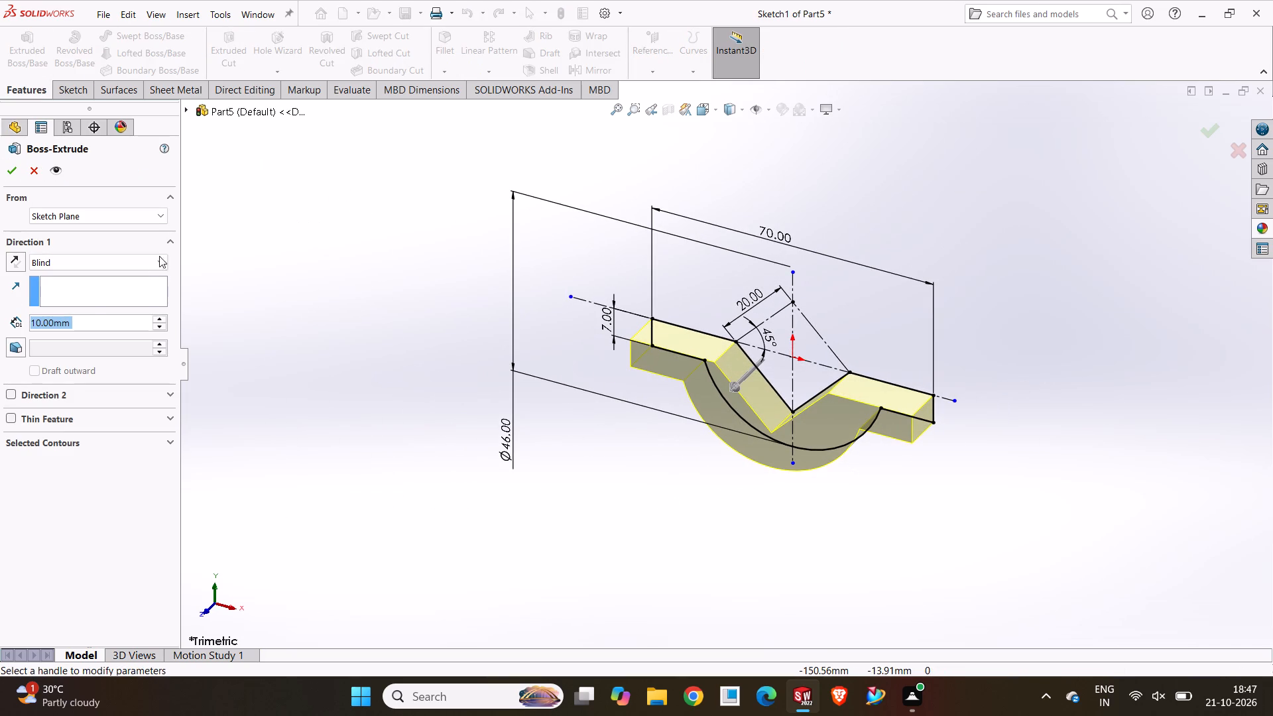
pyautogui.click(109, 261)
pyautogui.click(112, 337)
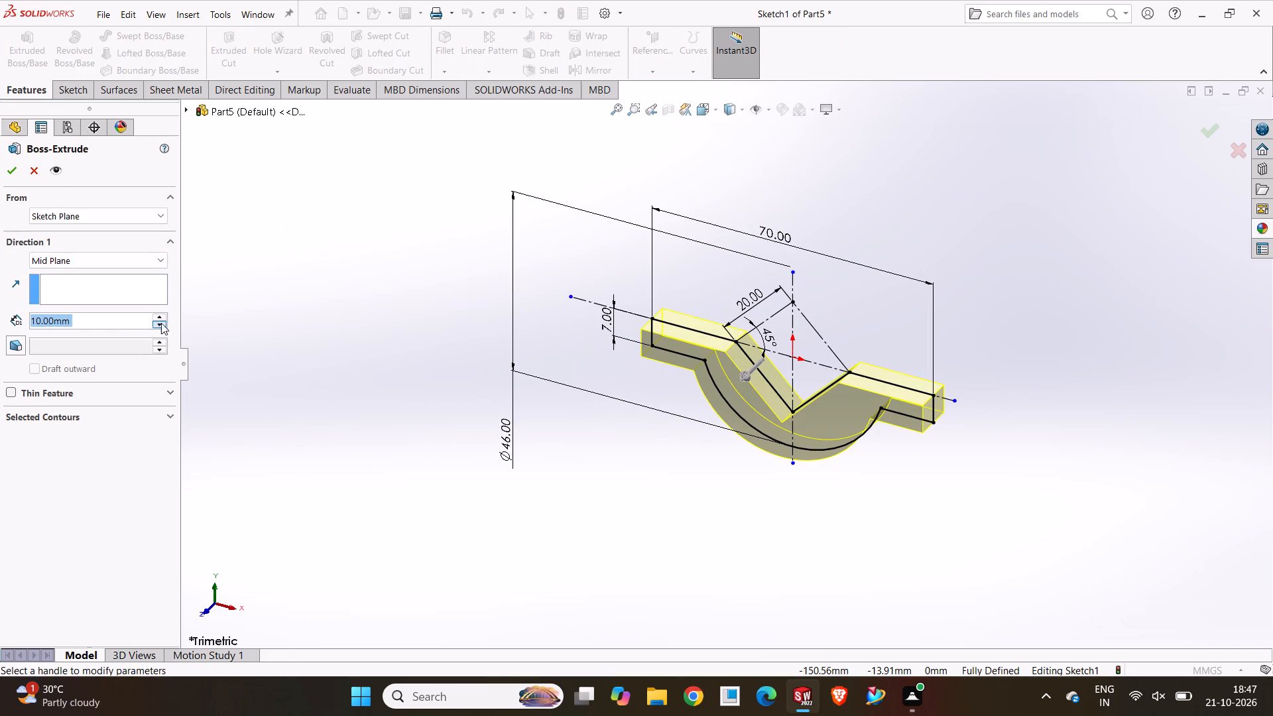
pyautogui.tripleClick(154, 318)
pyautogui.click(156, 318)
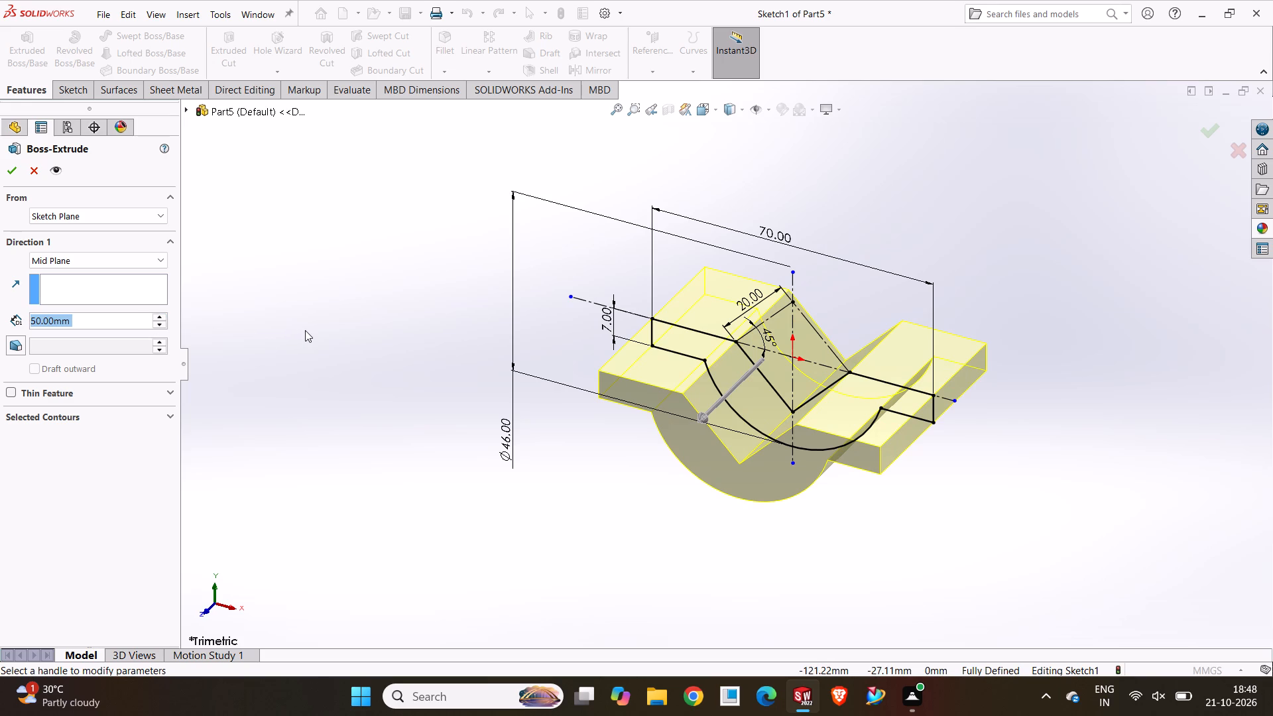
pyautogui.click(13, 174)
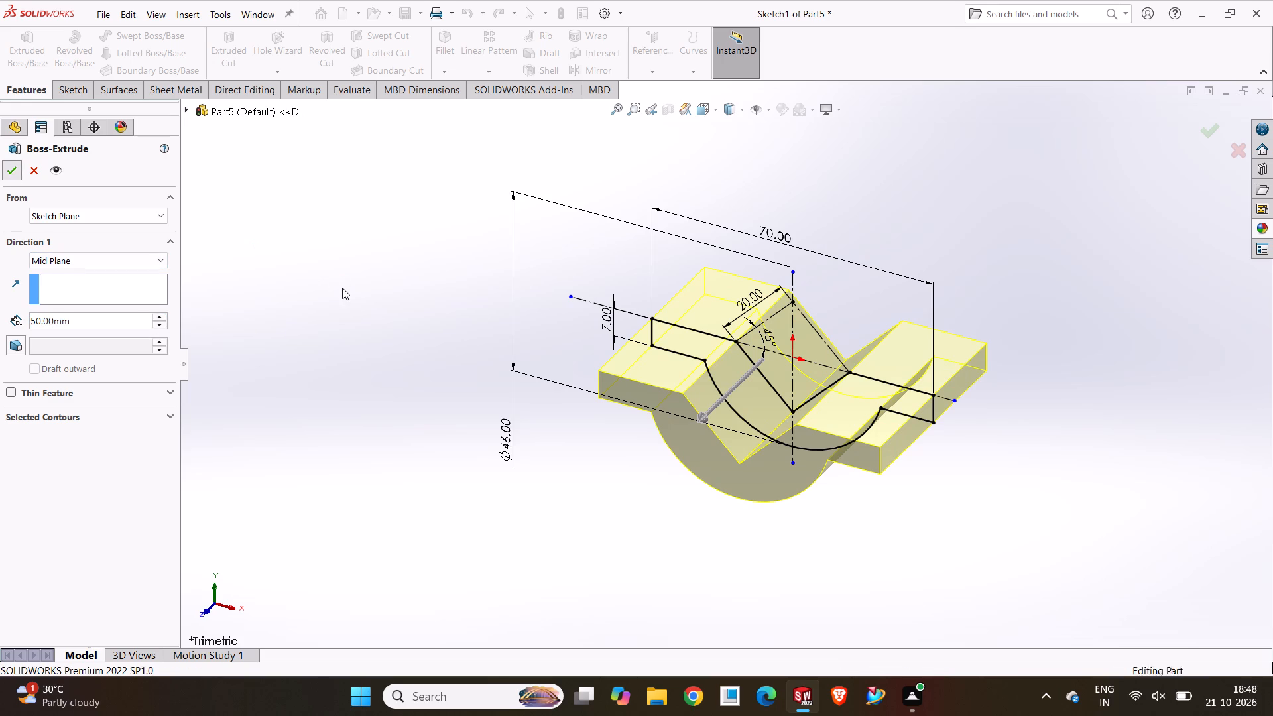
pyautogui.click(343, 288)
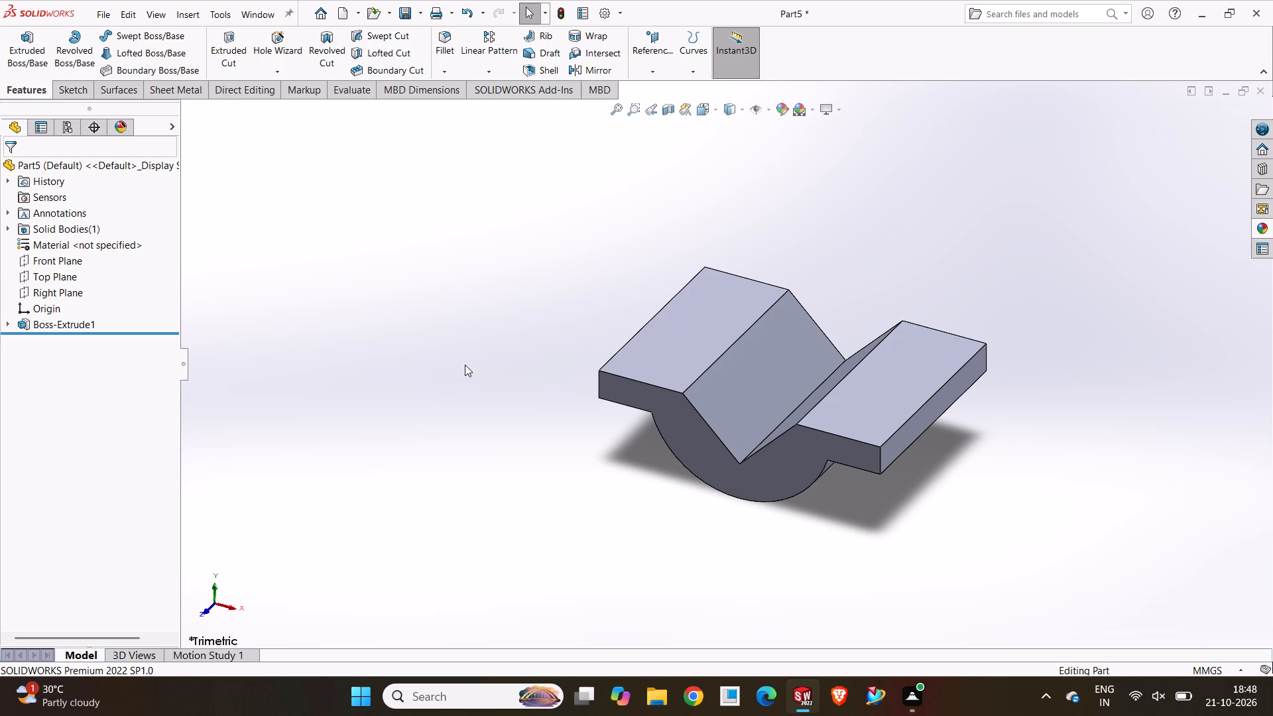
# Sketch on the left tab's top face: connected centerlines from the back edge's midpoint to the origin, and about 25 mm horizontally into the tab.
pyautogui.click(652, 349)
pyautogui.click(709, 314)
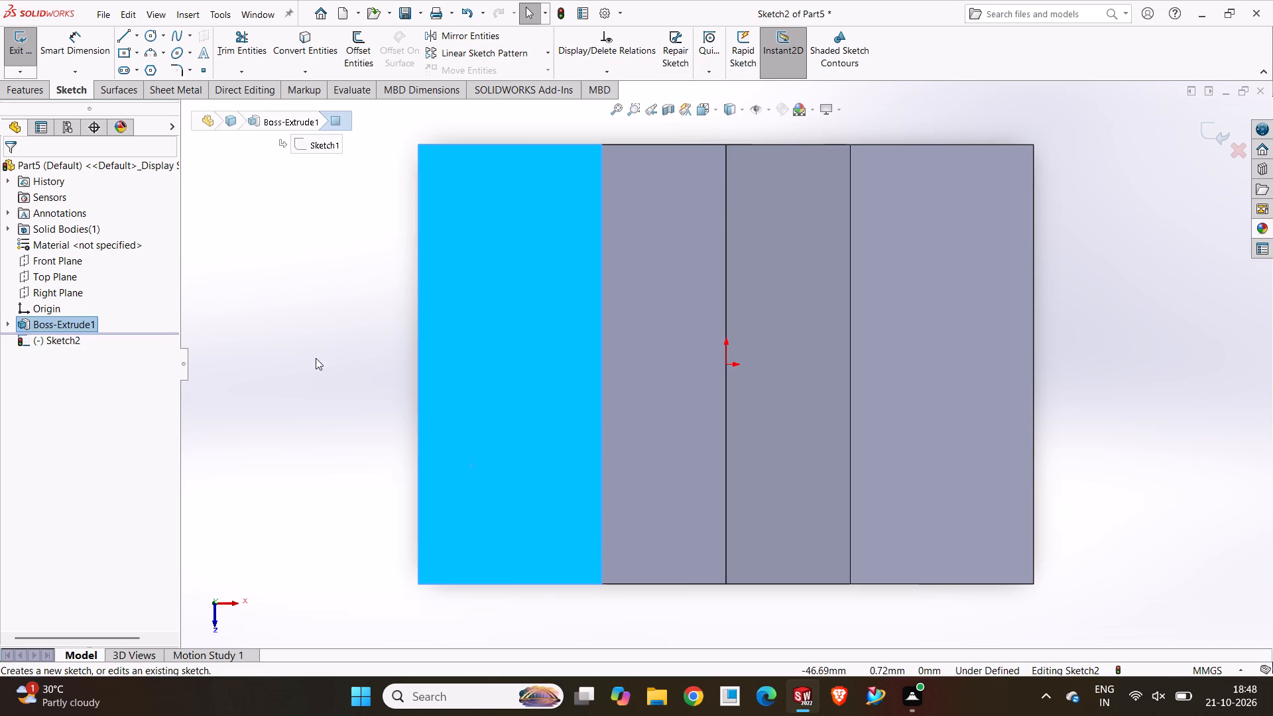
pyautogui.click(316, 358)
pyautogui.click(130, 37)
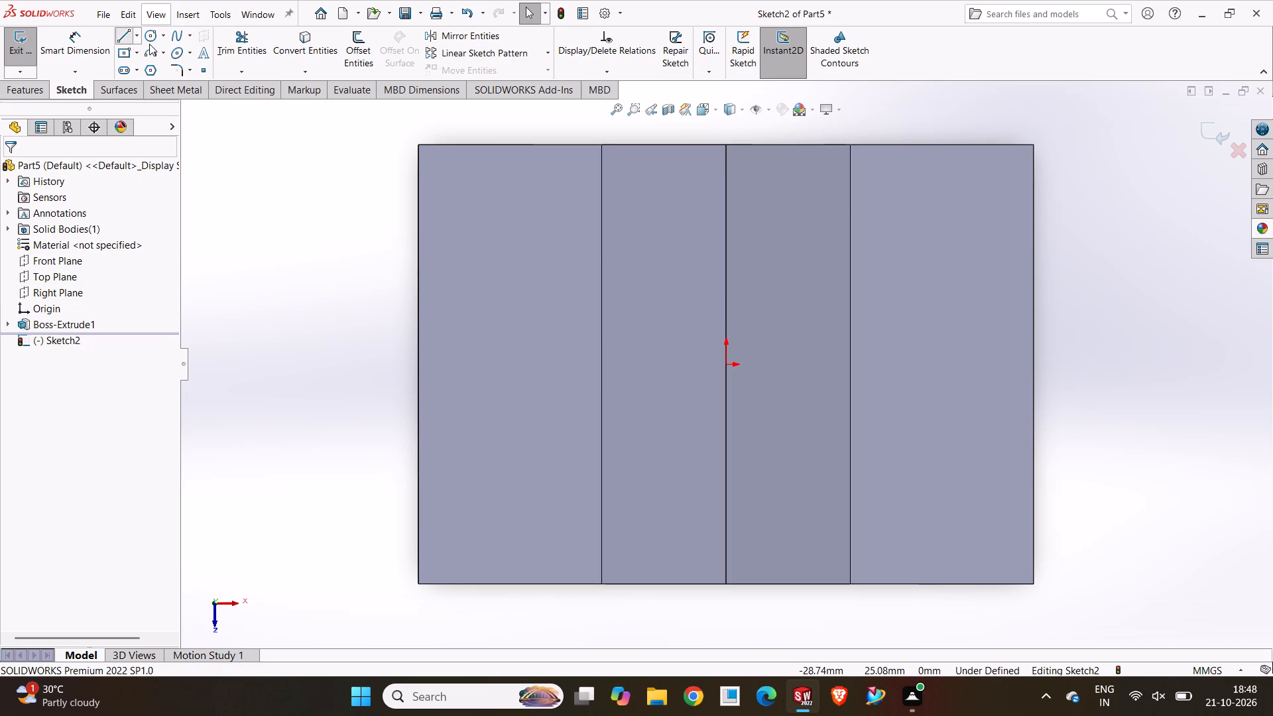
pyautogui.click(138, 35)
pyautogui.click(144, 70)
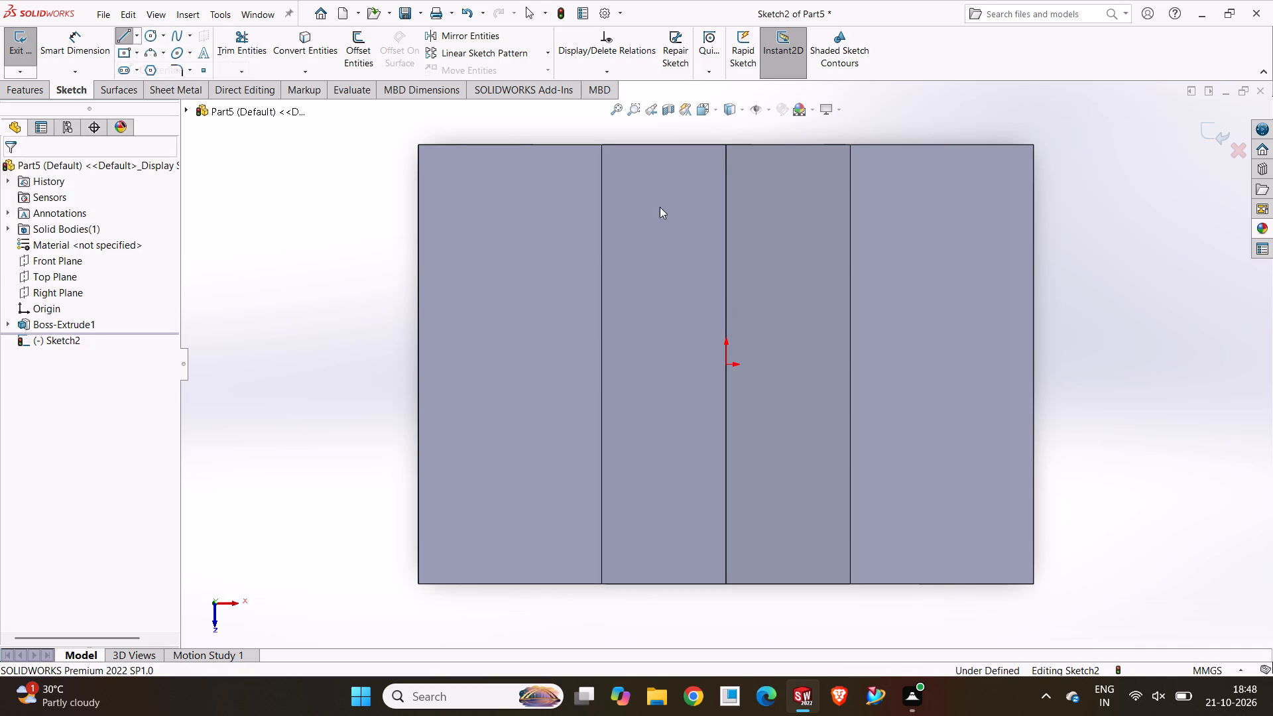
pyautogui.click(723, 145)
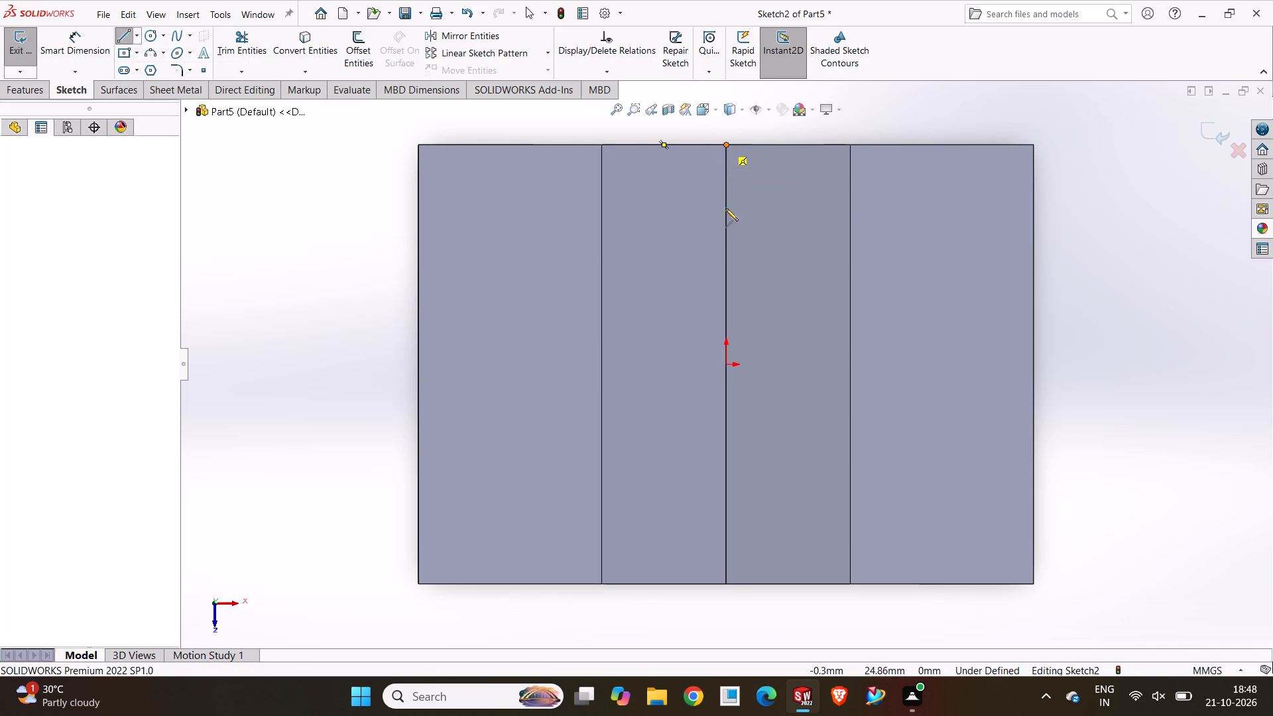
pyautogui.click(724, 365)
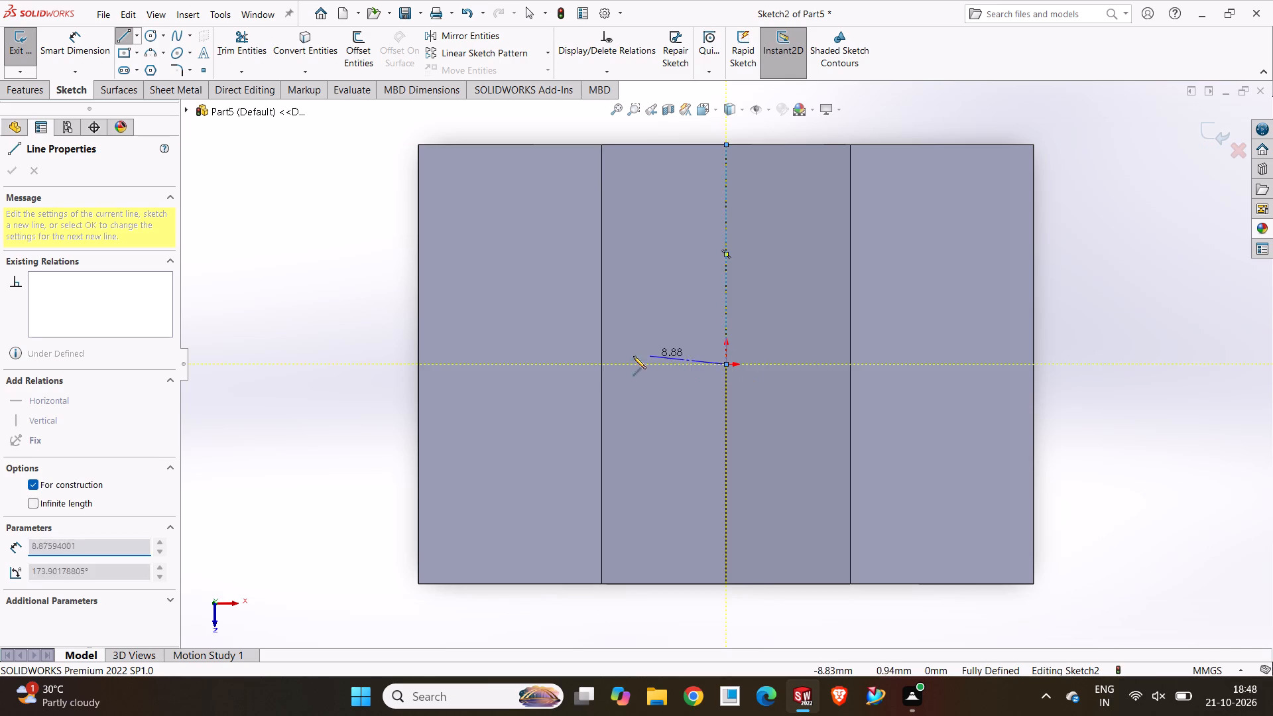
pyautogui.click(507, 363)
pyautogui.rightClick(507, 363)
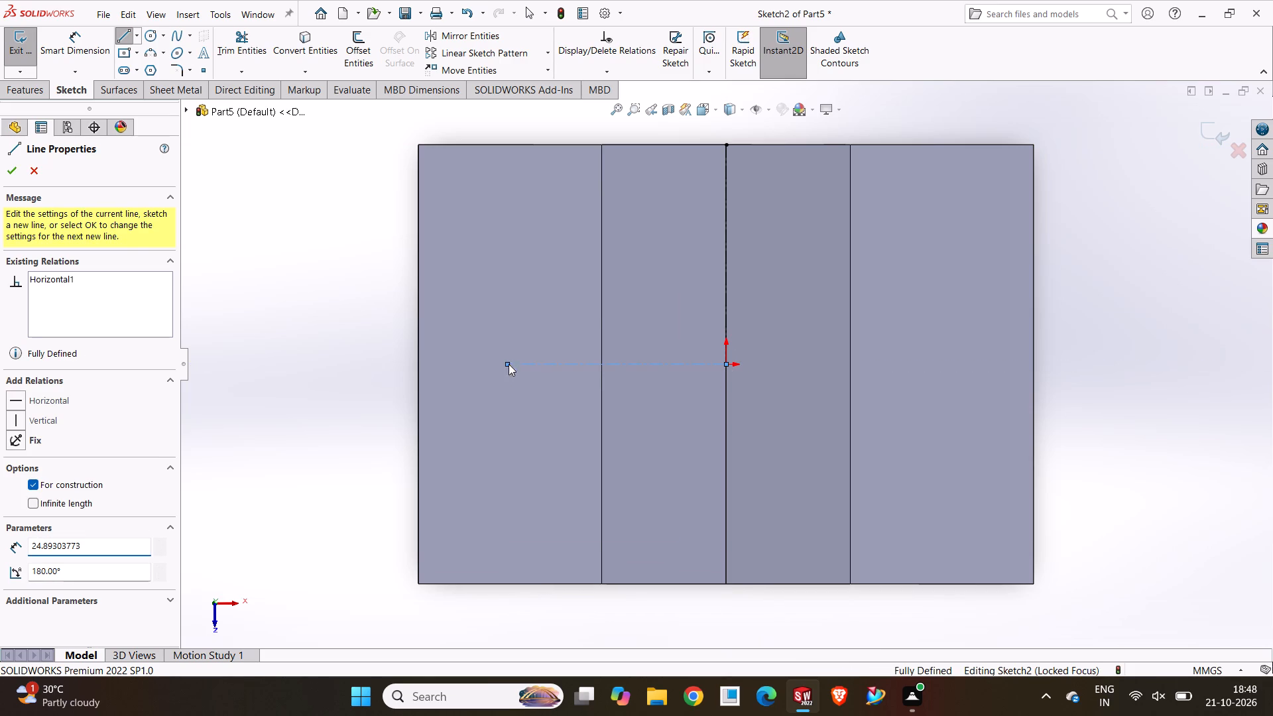
pyautogui.click(541, 370)
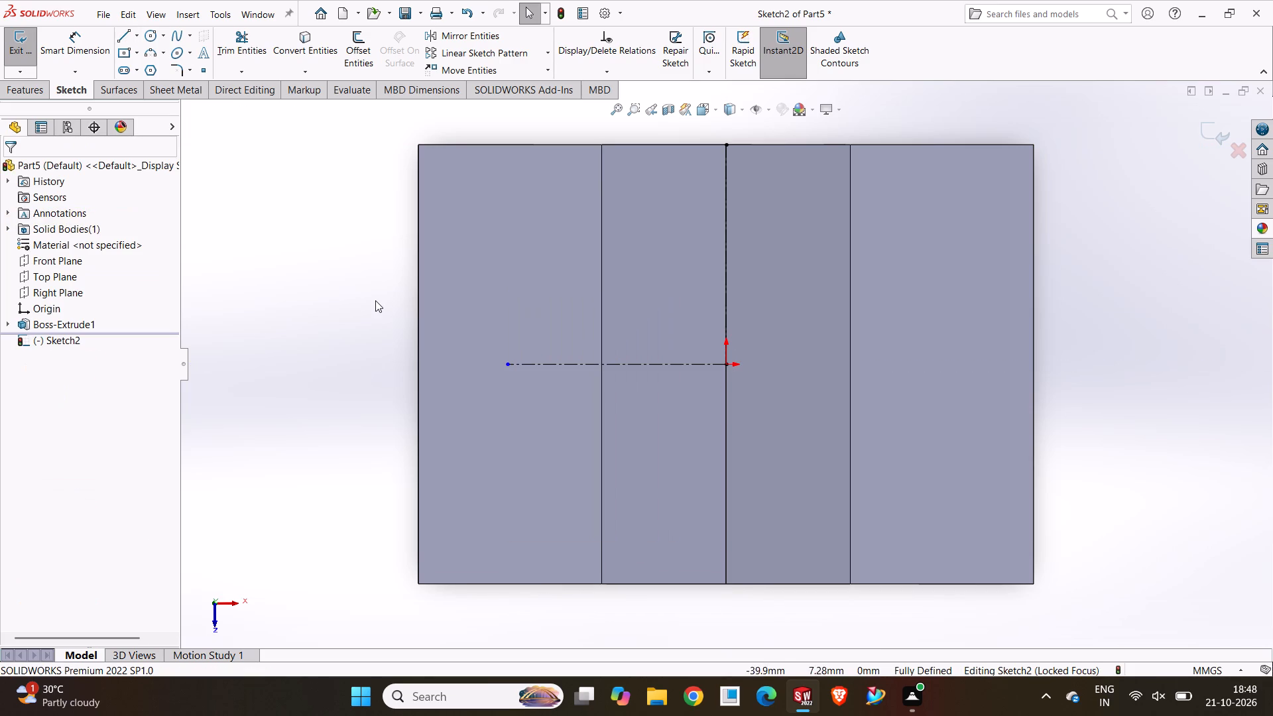
pyautogui.click(375, 300)
# Draw a circle about 6.8 mm in diameter on the left tab, near its back outer corner.
pyautogui.click(151, 35)
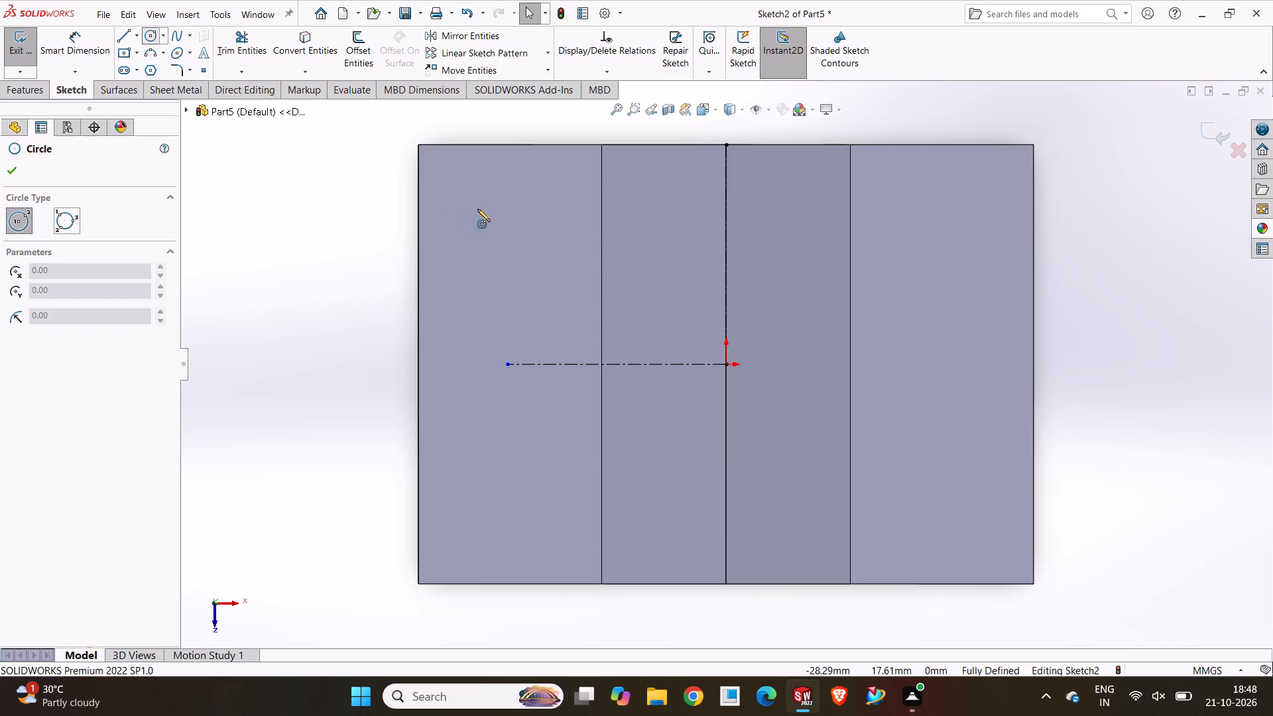
pyautogui.click(485, 210)
pyautogui.click(497, 237)
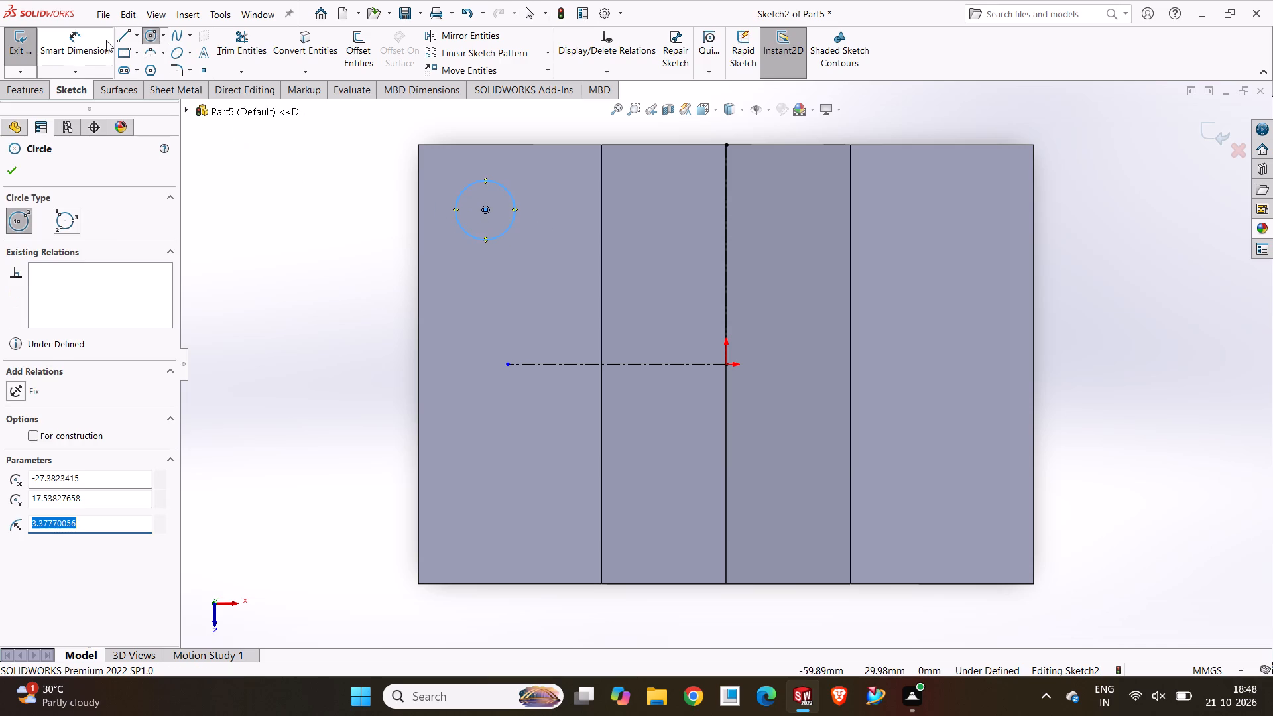
# Dimension the circle's center from the left tab's outer edge and set the distance to 7 mm.
pyautogui.click(106, 40)
pyautogui.click(485, 209)
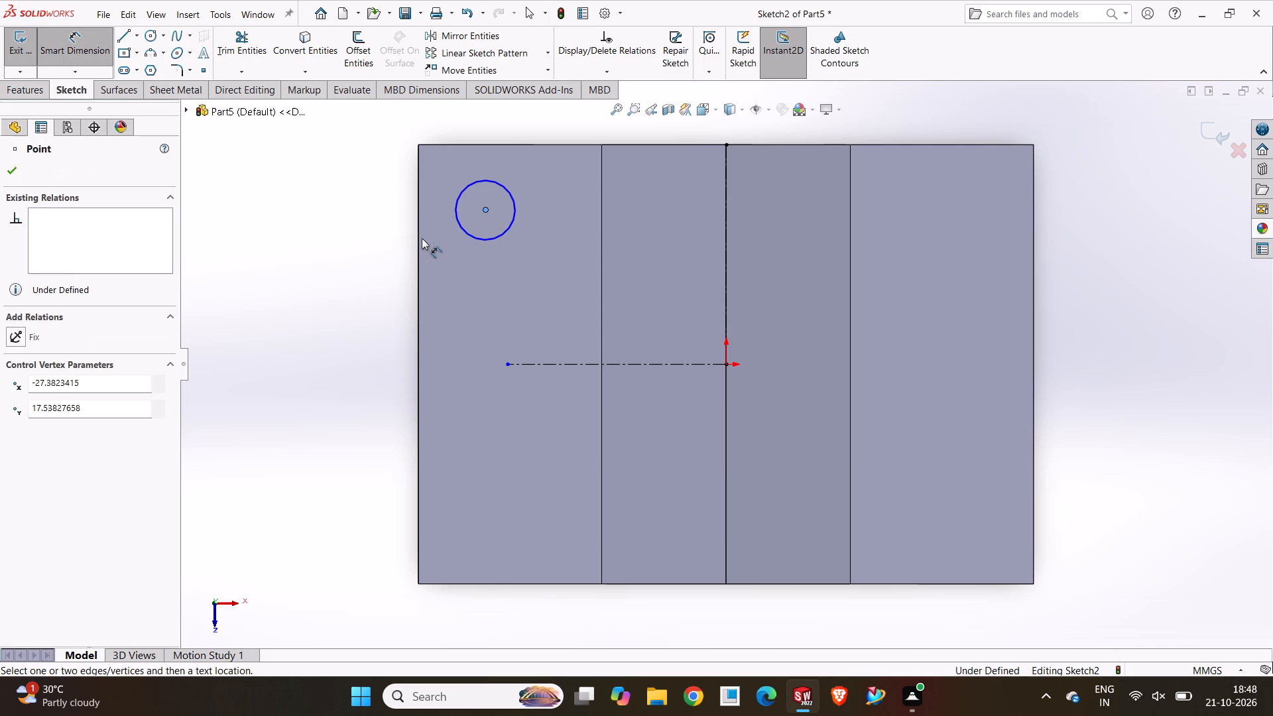
pyautogui.click(419, 237)
pyautogui.click(454, 123)
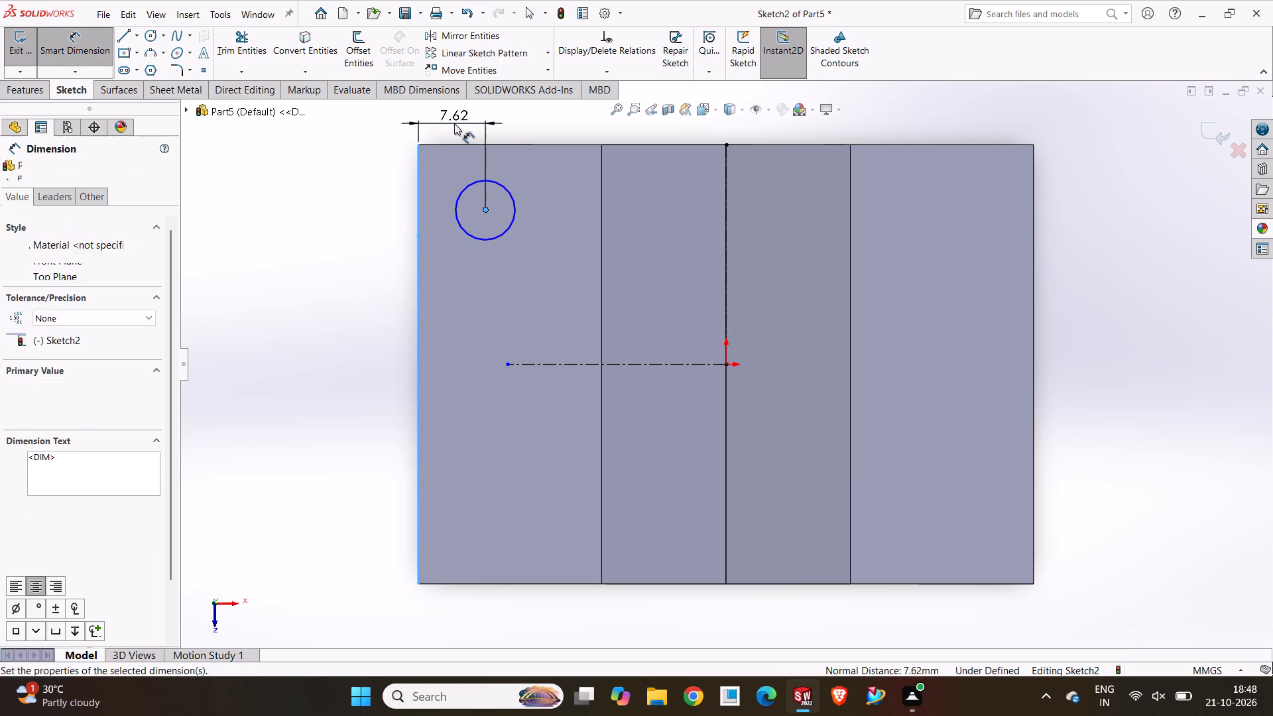
pyautogui.press('7')
pyautogui.press('Return')
pyautogui.moveTo(292, 239); pyautogui.dragTo(305, 247)
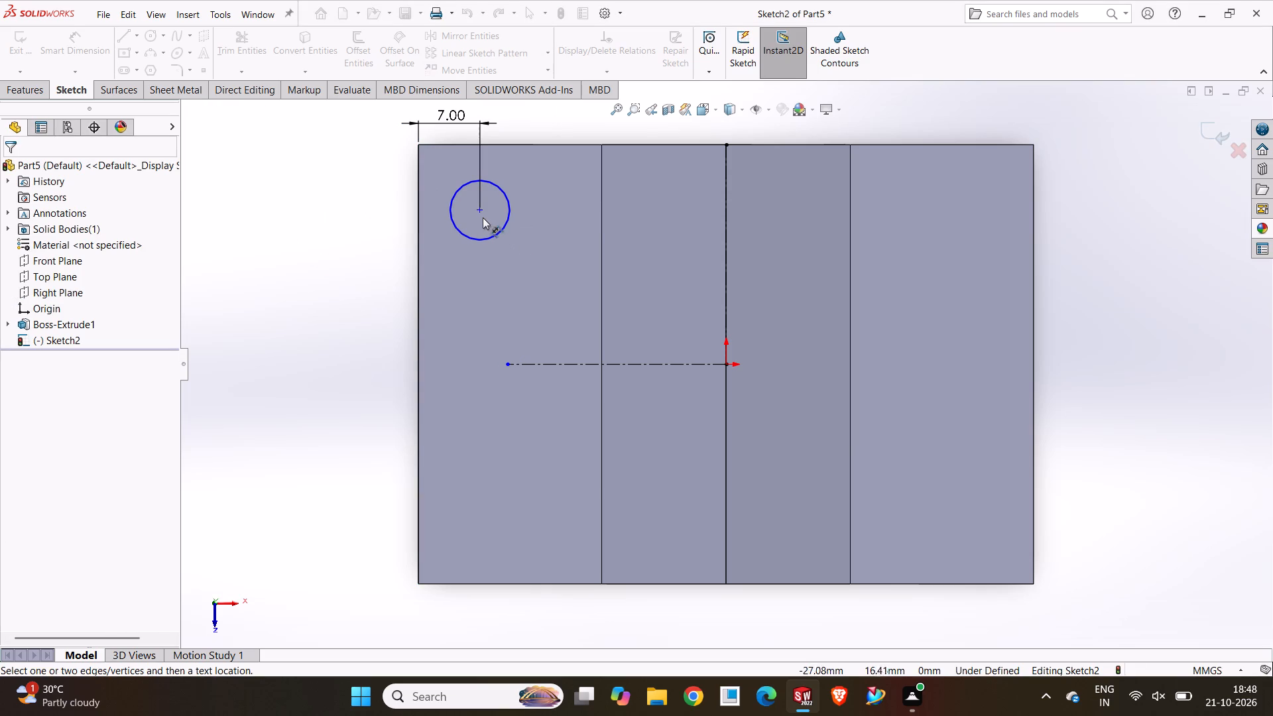
# Dimension the circle's diameter and set it to 7 mm.
pyautogui.click(475, 235)
pyautogui.click(345, 233)
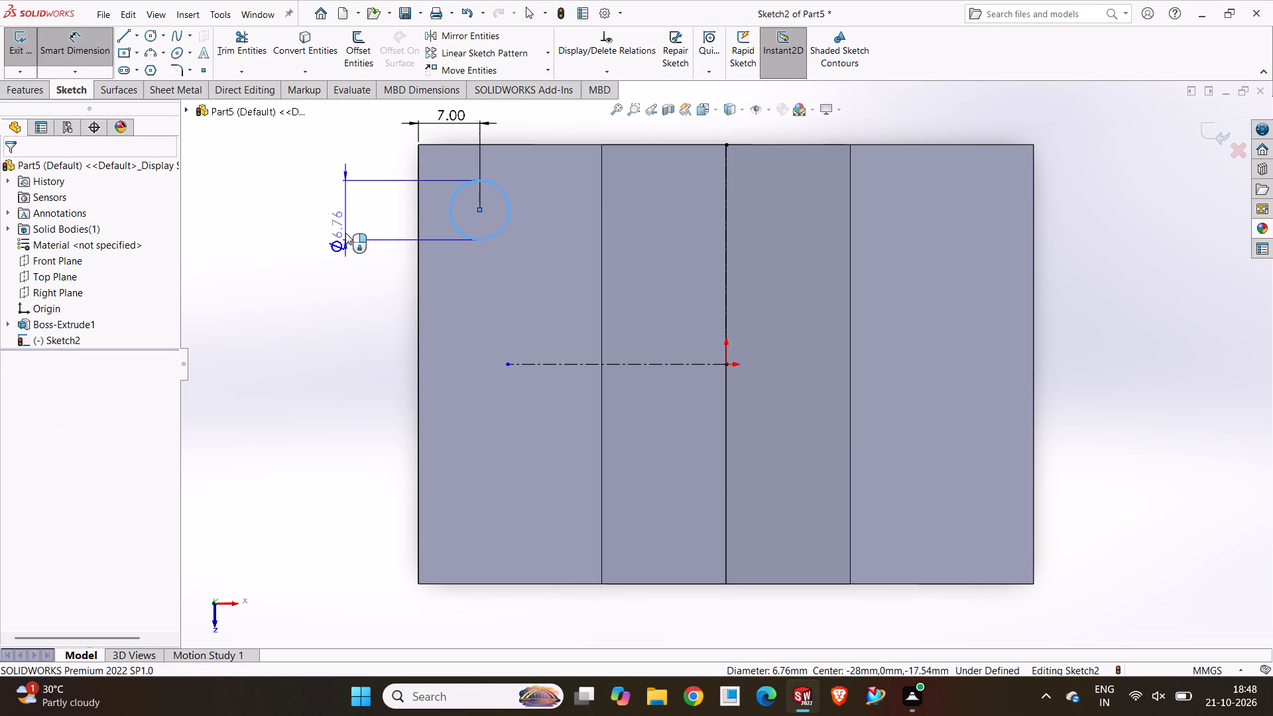
pyautogui.press('7')
pyautogui.press('Return')
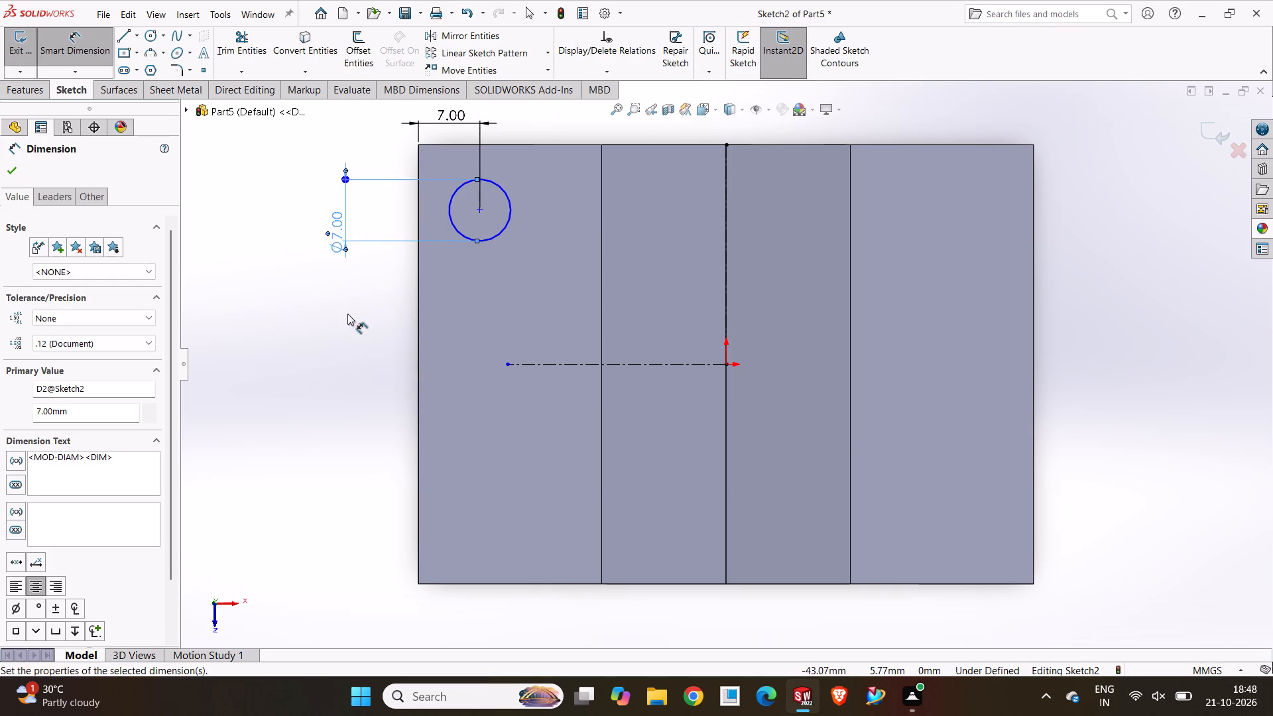
pyautogui.click(347, 314)
# Dimension the circle's center from the horizontal centerline at 15 mm and place the dimension clear of the diameter dimension.
pyautogui.click(477, 213)
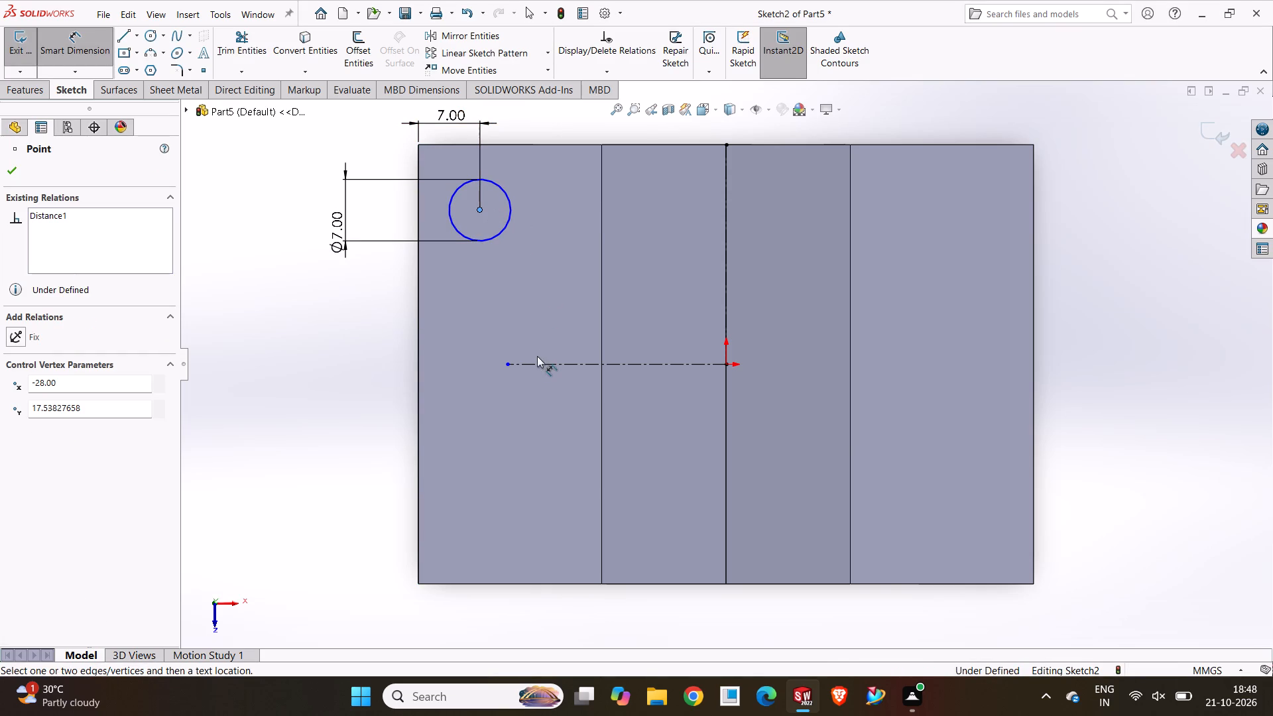
pyautogui.click(537, 361)
pyautogui.click(343, 286)
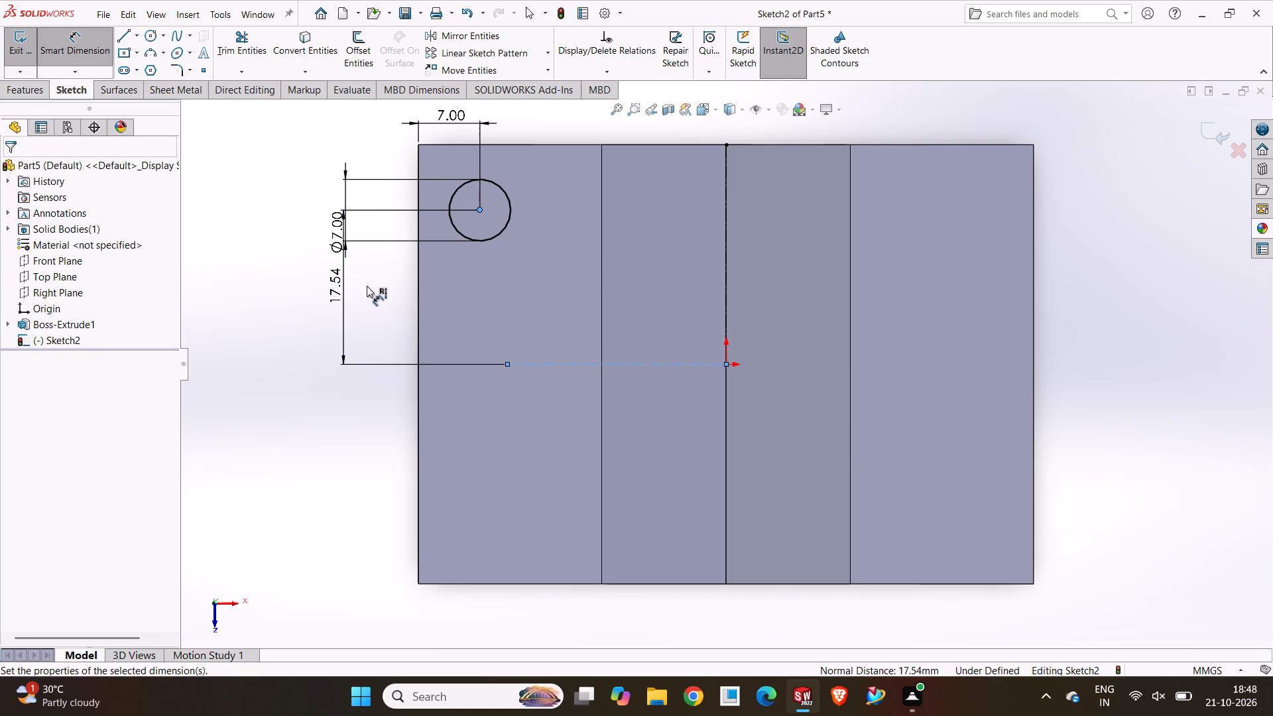
pyautogui.write('15')
pyautogui.press('Return')
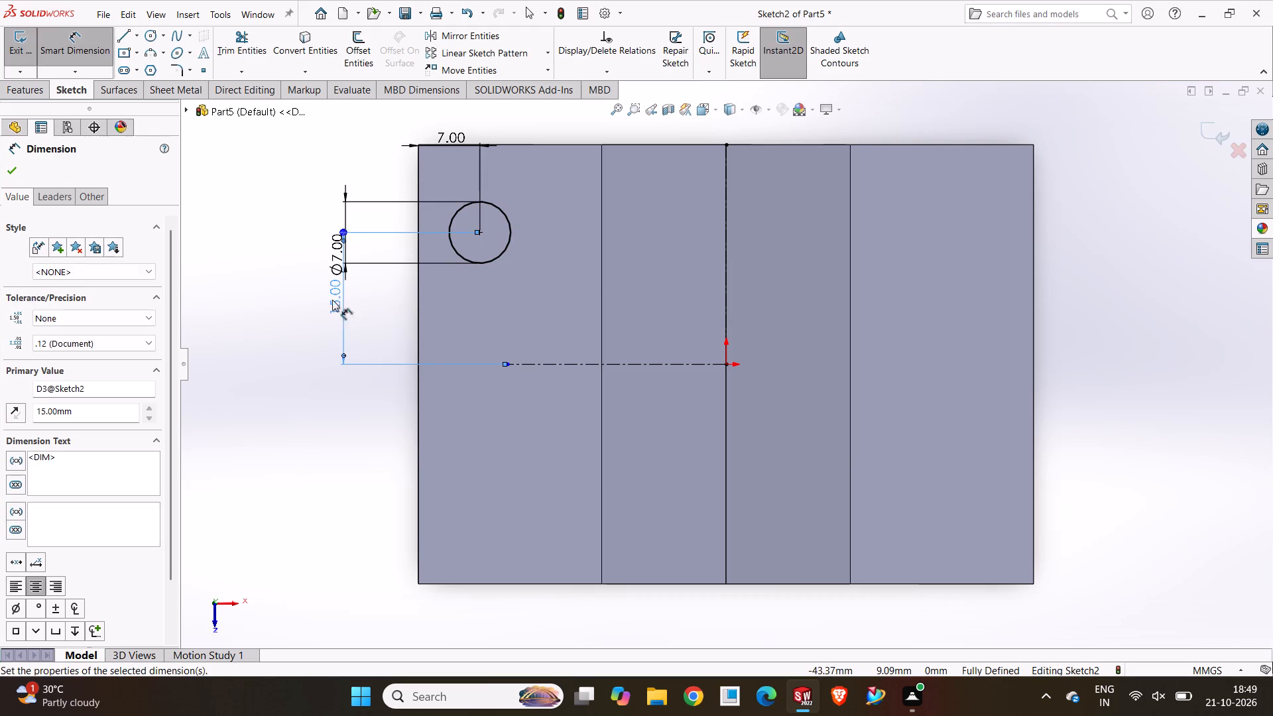
pyautogui.click(298, 329)
pyautogui.moveTo(340, 329); pyautogui.dragTo(381, 333)
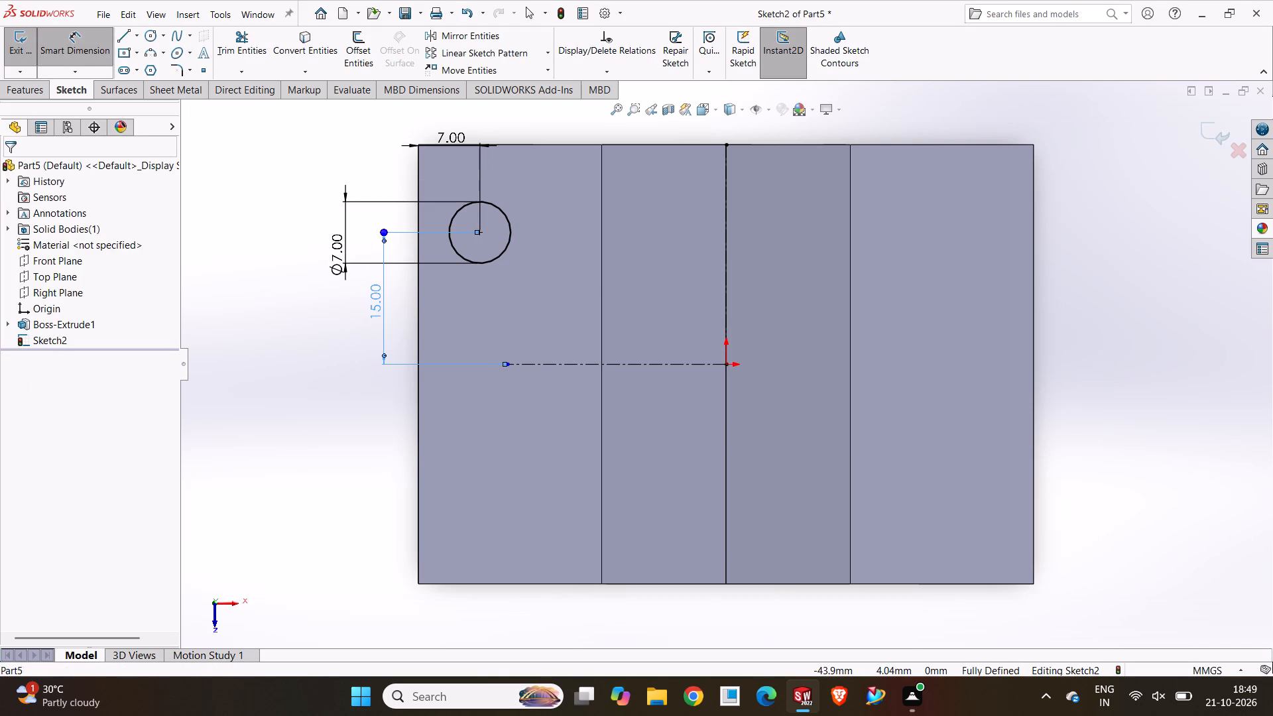
# Mirror the 7 mm circle on the left tab about the horizontal centerline.
pyautogui.click(321, 410)
pyautogui.click(322, 410)
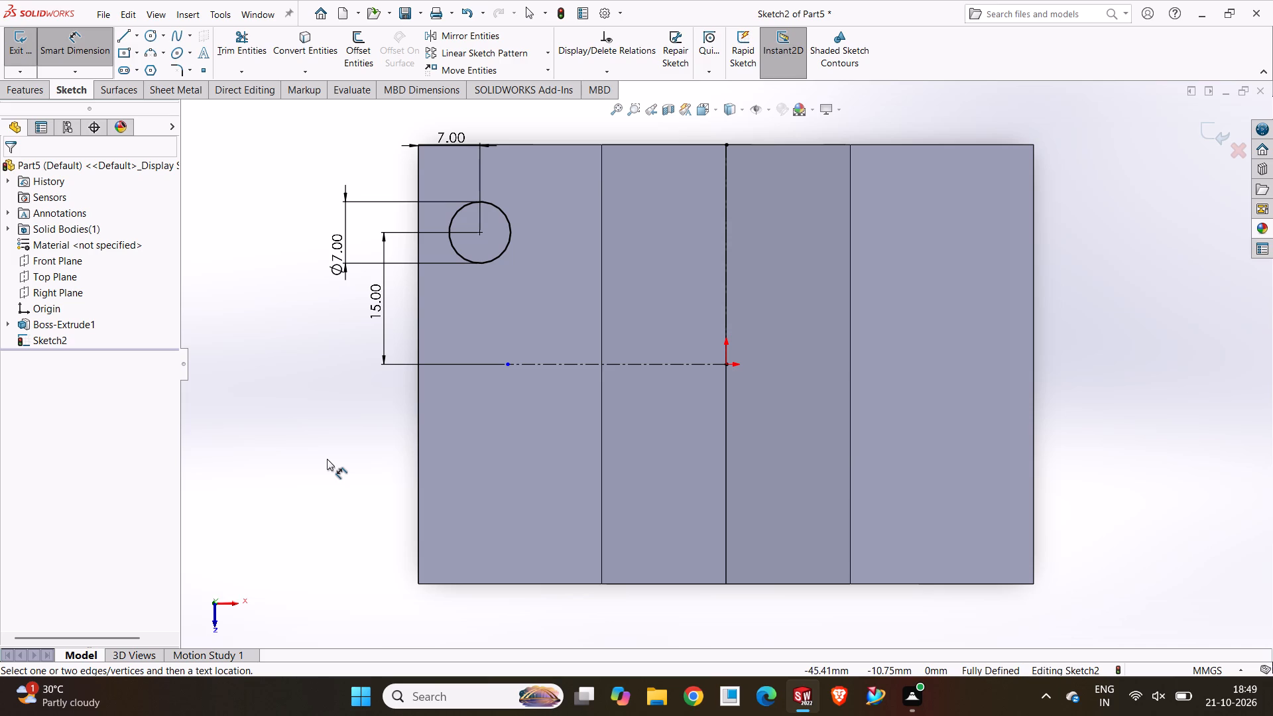
pyautogui.press('Escape')
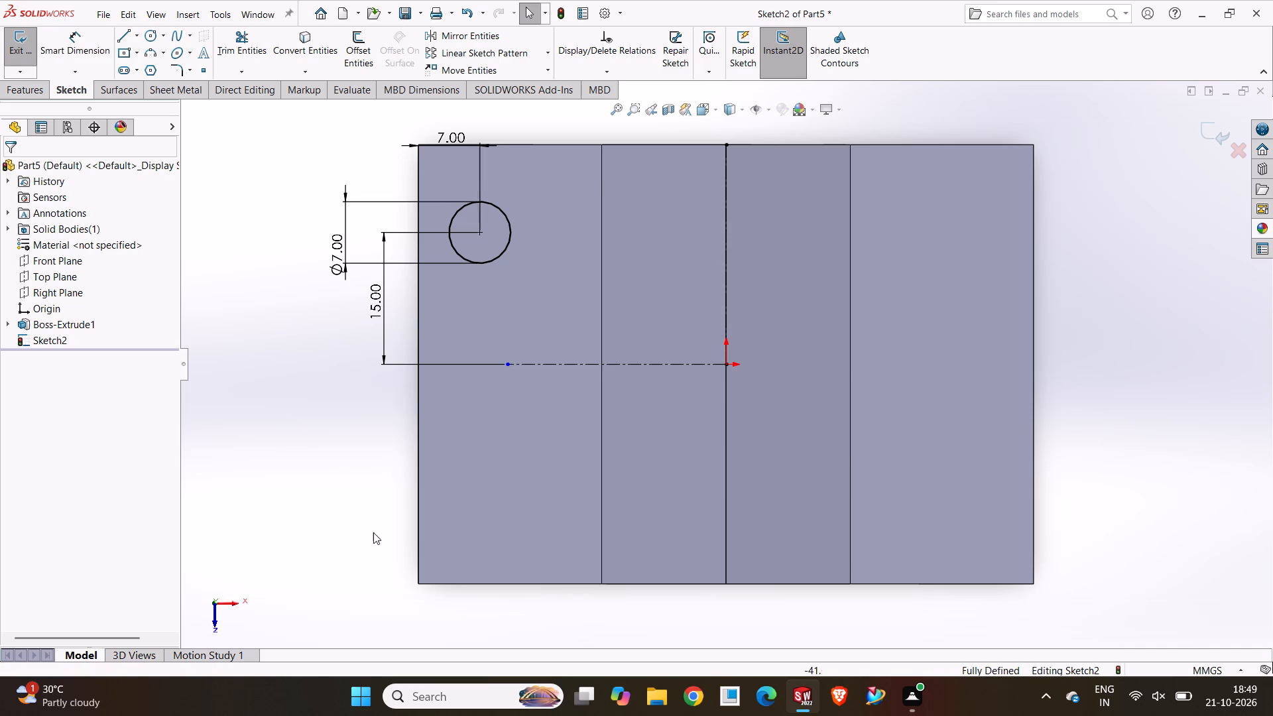
pyautogui.click(326, 430)
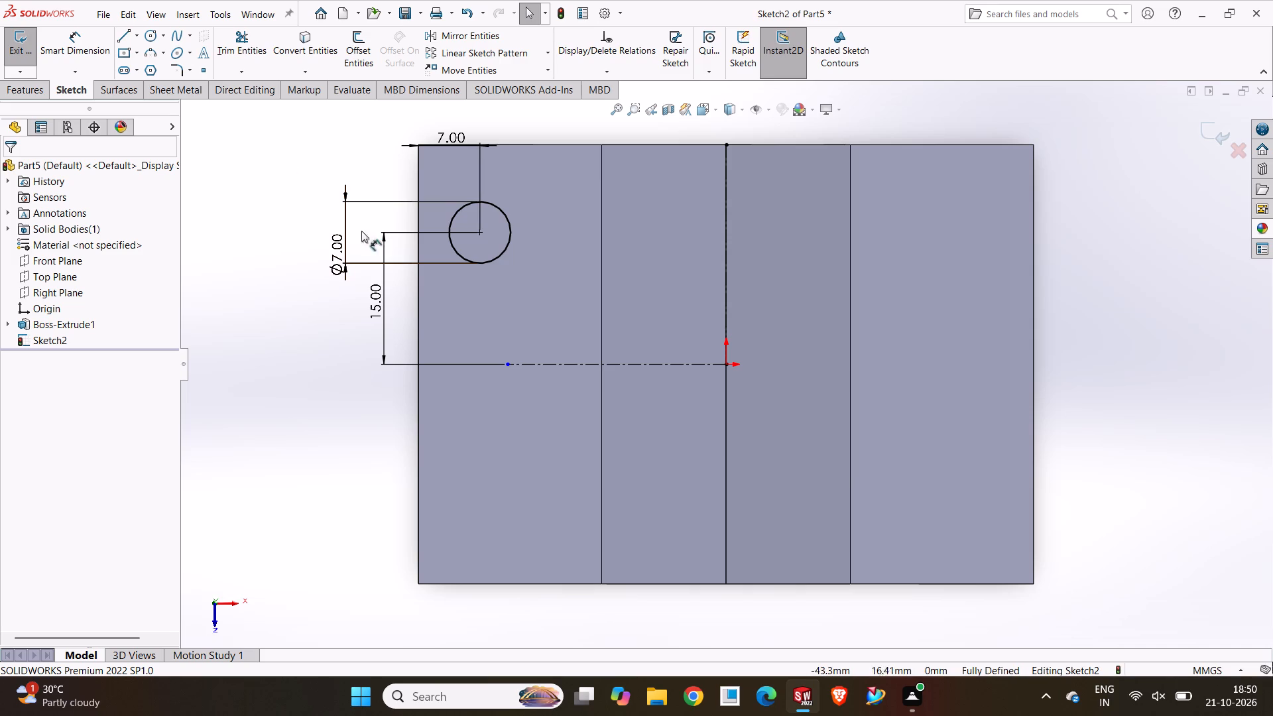
pyautogui.click(289, 247)
pyautogui.click(448, 39)
pyautogui.click(500, 260)
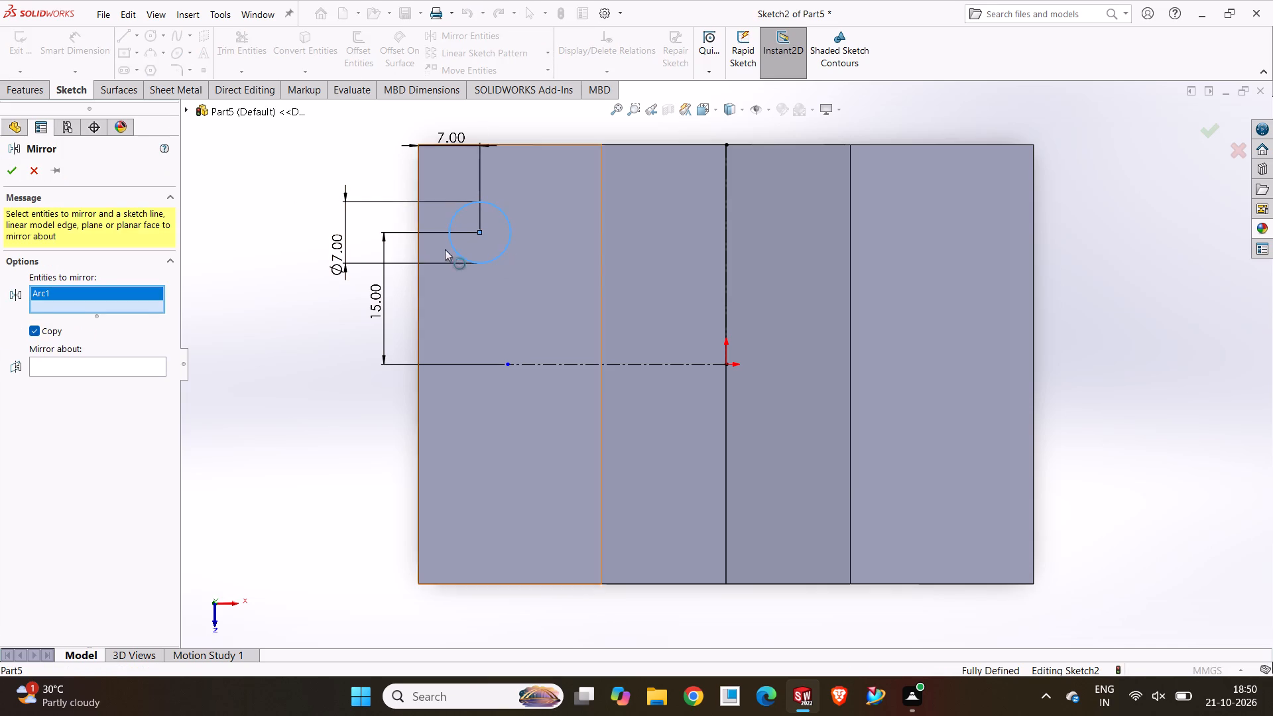
pyautogui.click(127, 368)
pyautogui.click(526, 363)
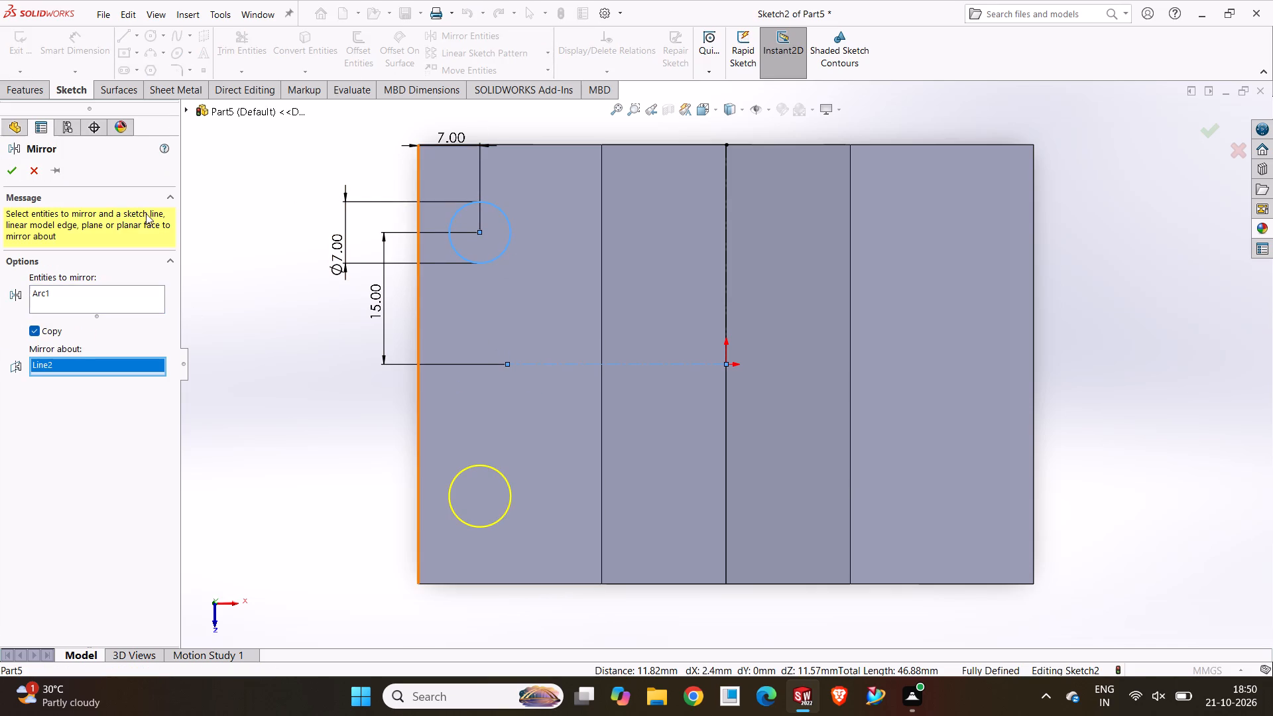
pyautogui.click(13, 174)
pyautogui.click(265, 358)
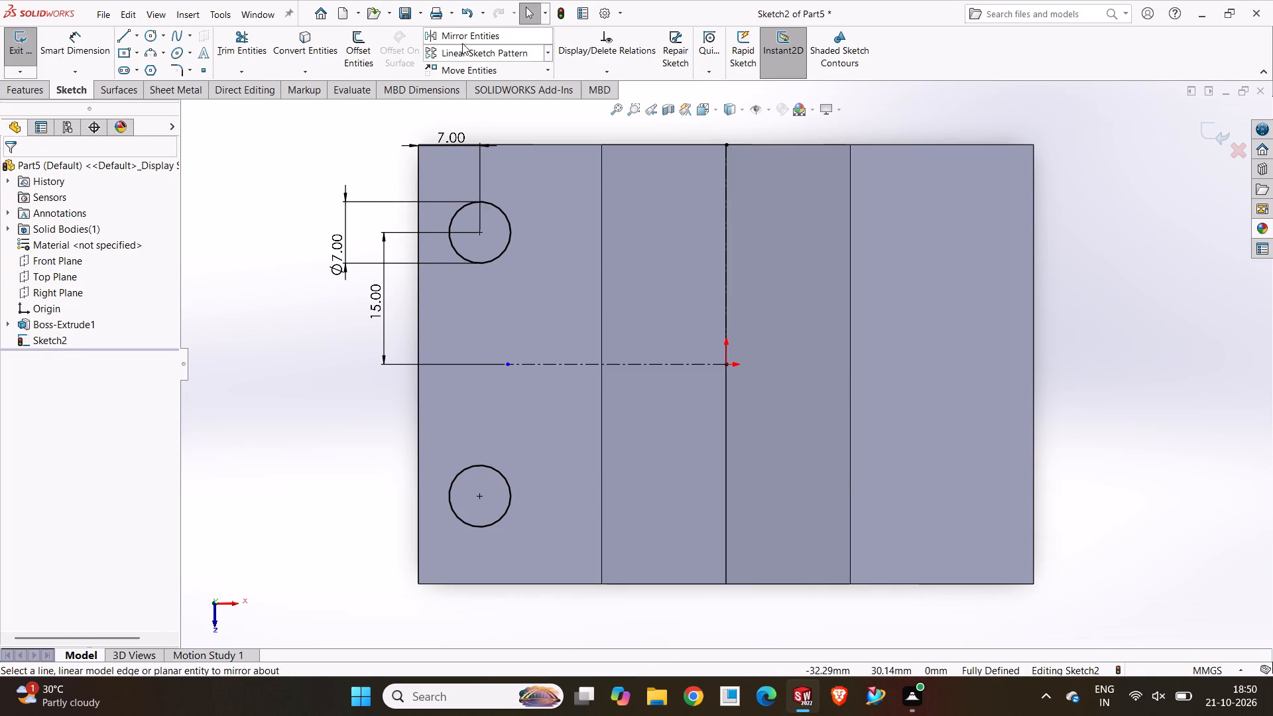
# Mirror both left-tab circles about the vertical centerline onto the right tab.
pyautogui.click(460, 38)
pyautogui.click(472, 258)
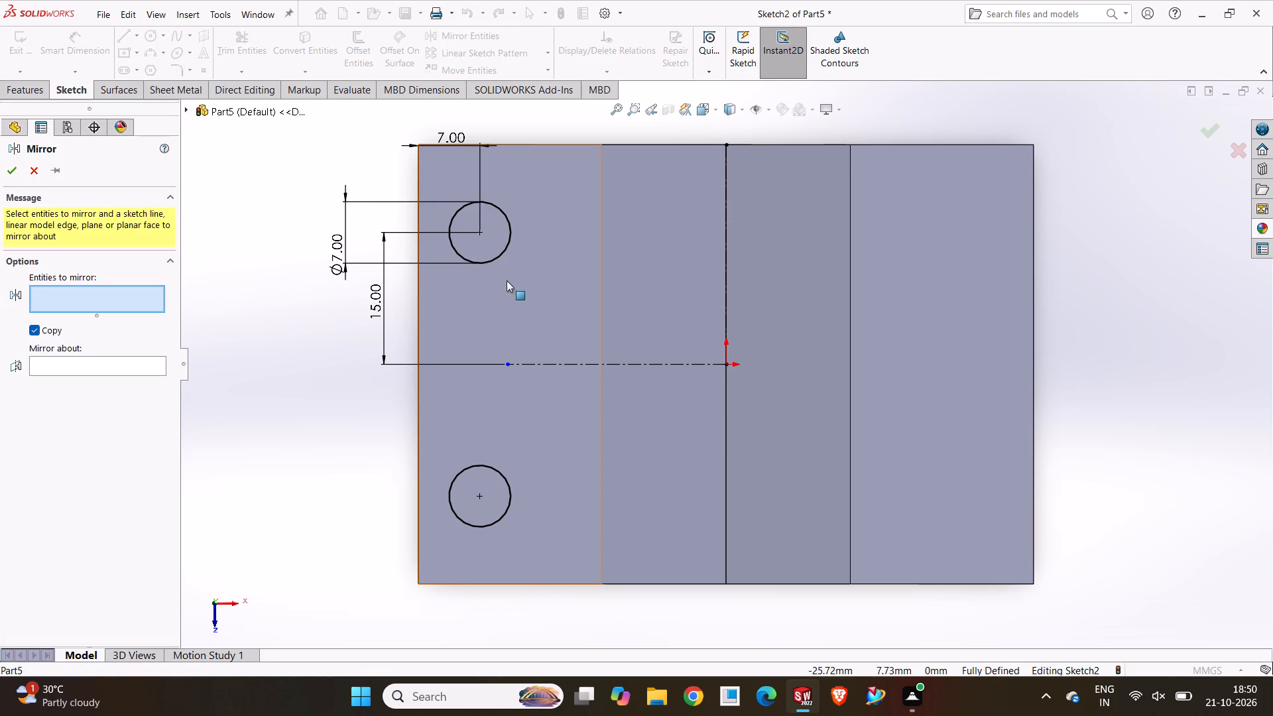
pyautogui.click(500, 259)
pyautogui.click(472, 466)
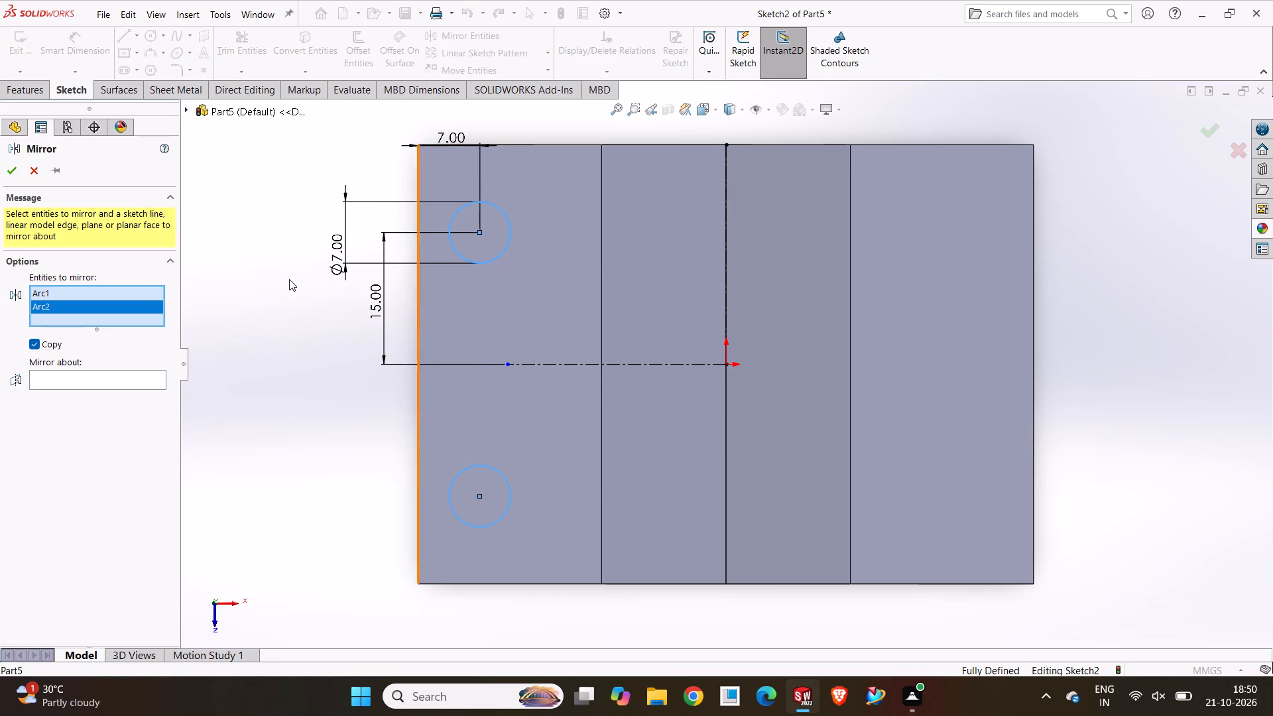
pyautogui.click(121, 381)
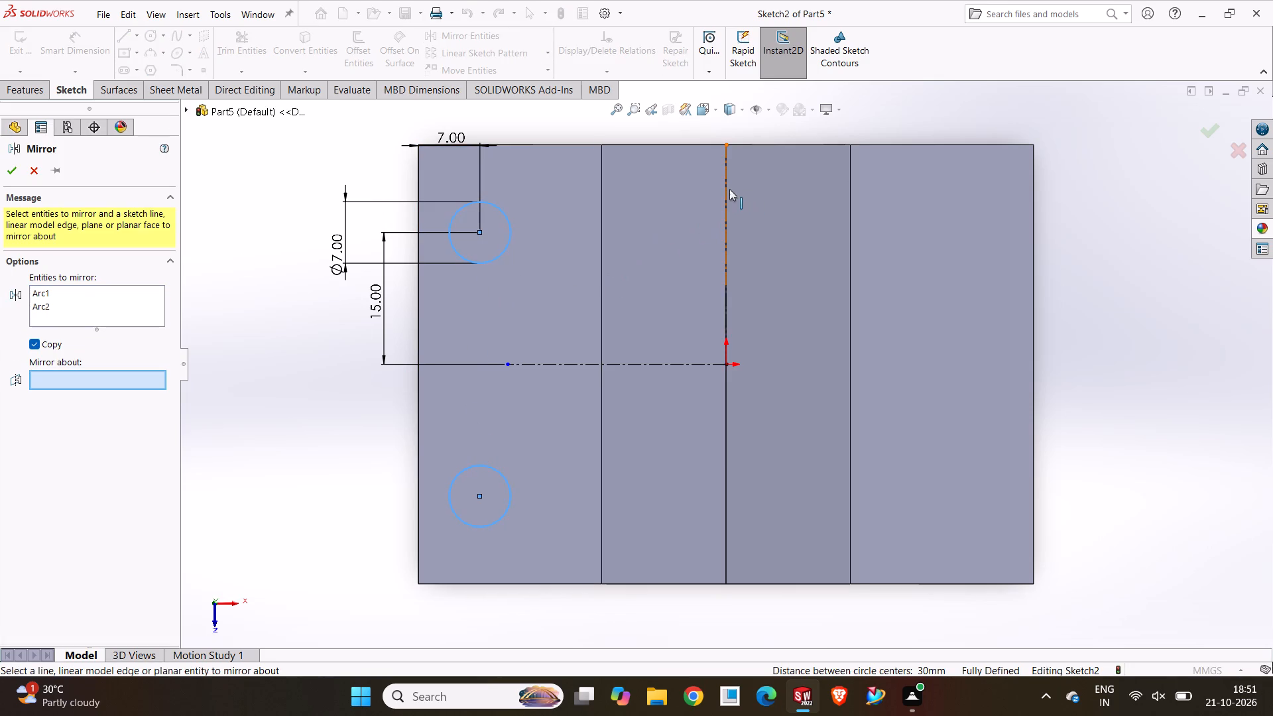
pyautogui.click(728, 188)
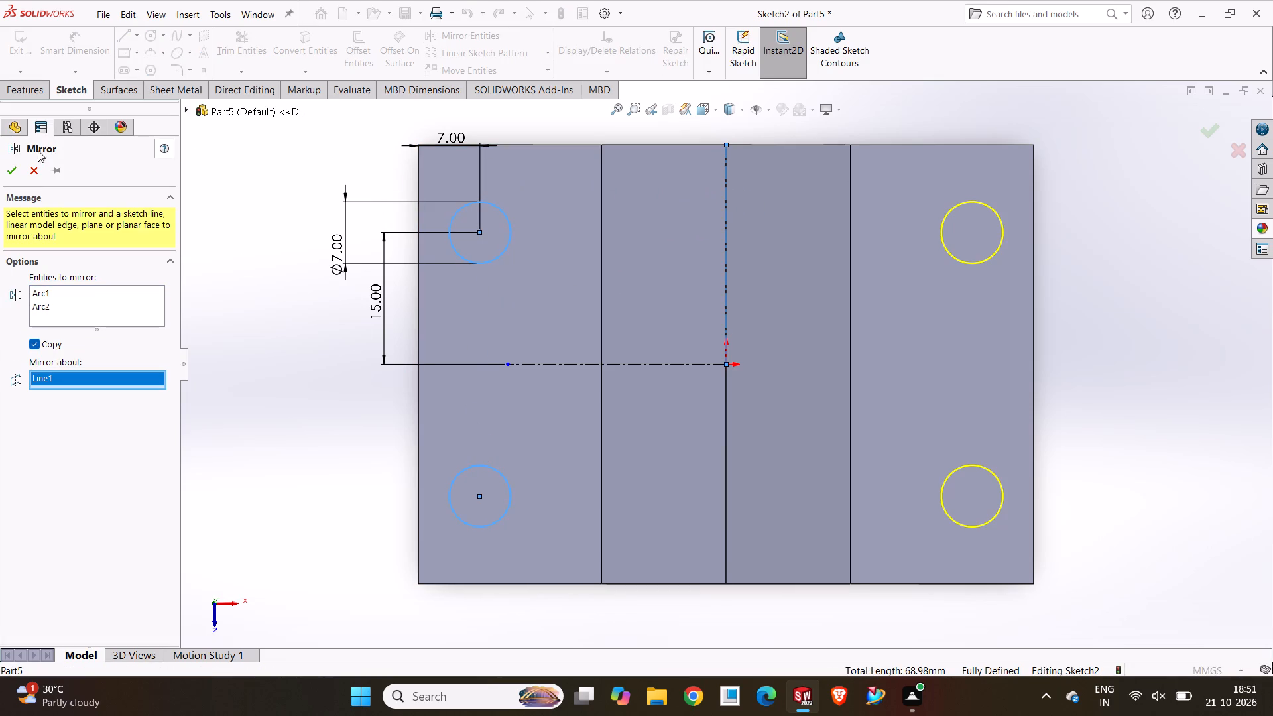
pyautogui.click(19, 174)
pyautogui.click(271, 179)
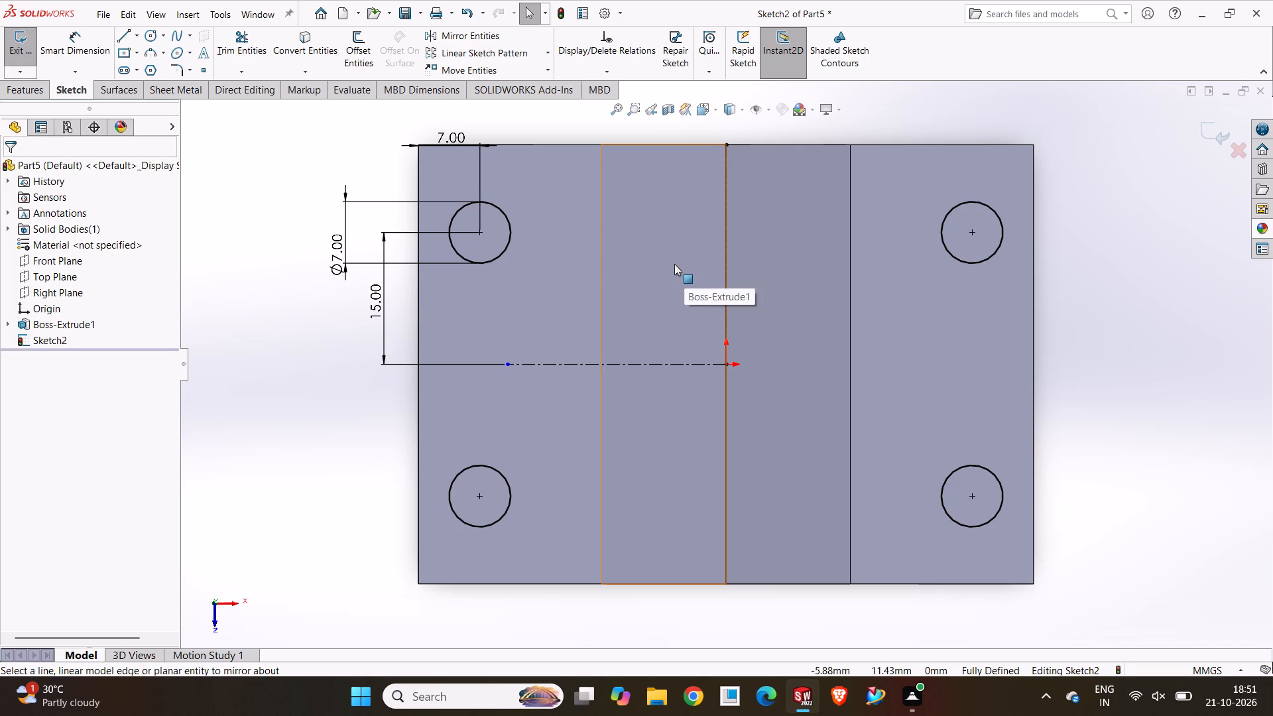
# Cut-extrude the four circles through the tabs with the Up To Next end condition.
pyautogui.click(29, 91)
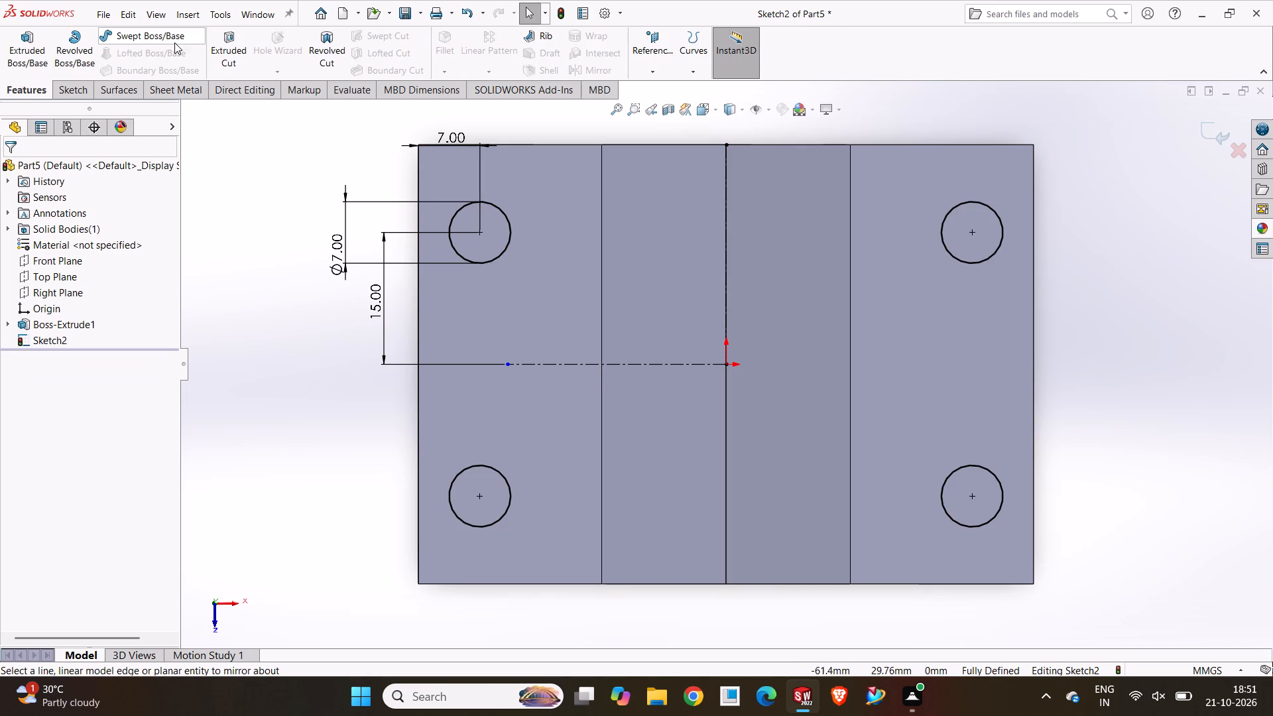
pyautogui.click(215, 50)
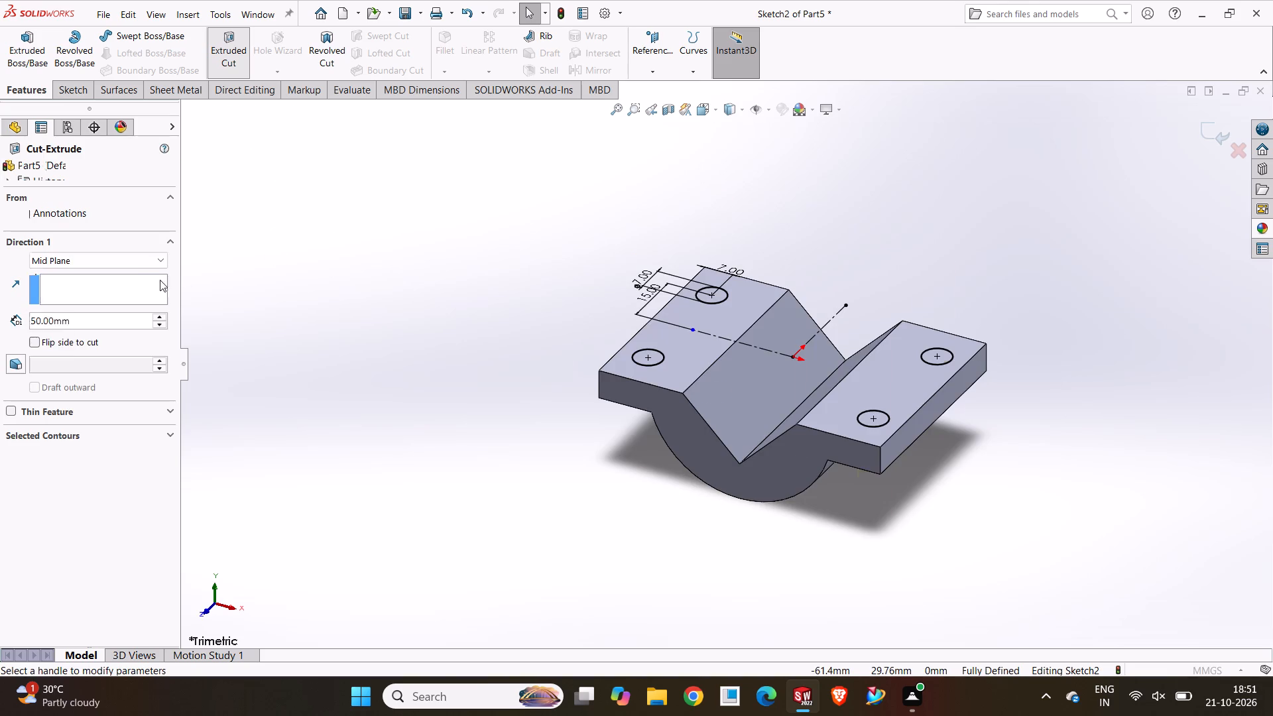
pyautogui.click(123, 261)
pyautogui.click(58, 309)
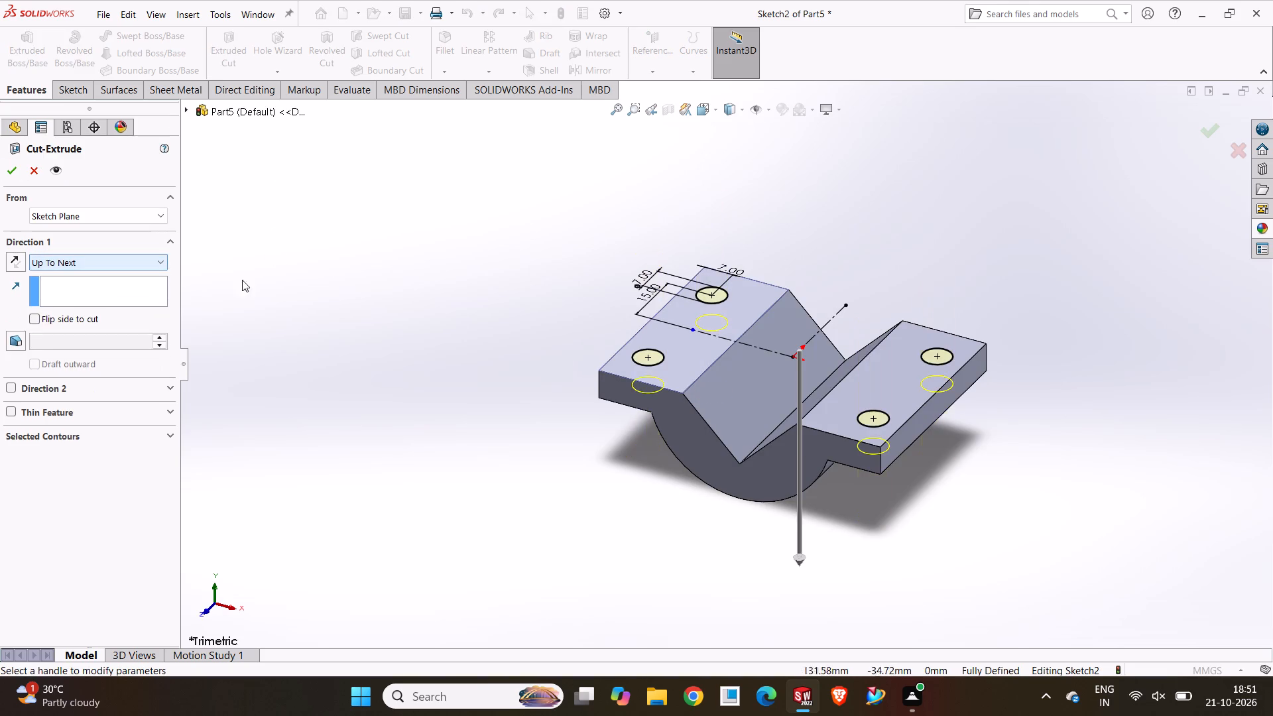
pyautogui.moveTo(345, 277); pyautogui.dragTo(426, 147, button='middle')
pyautogui.click(19, 168)
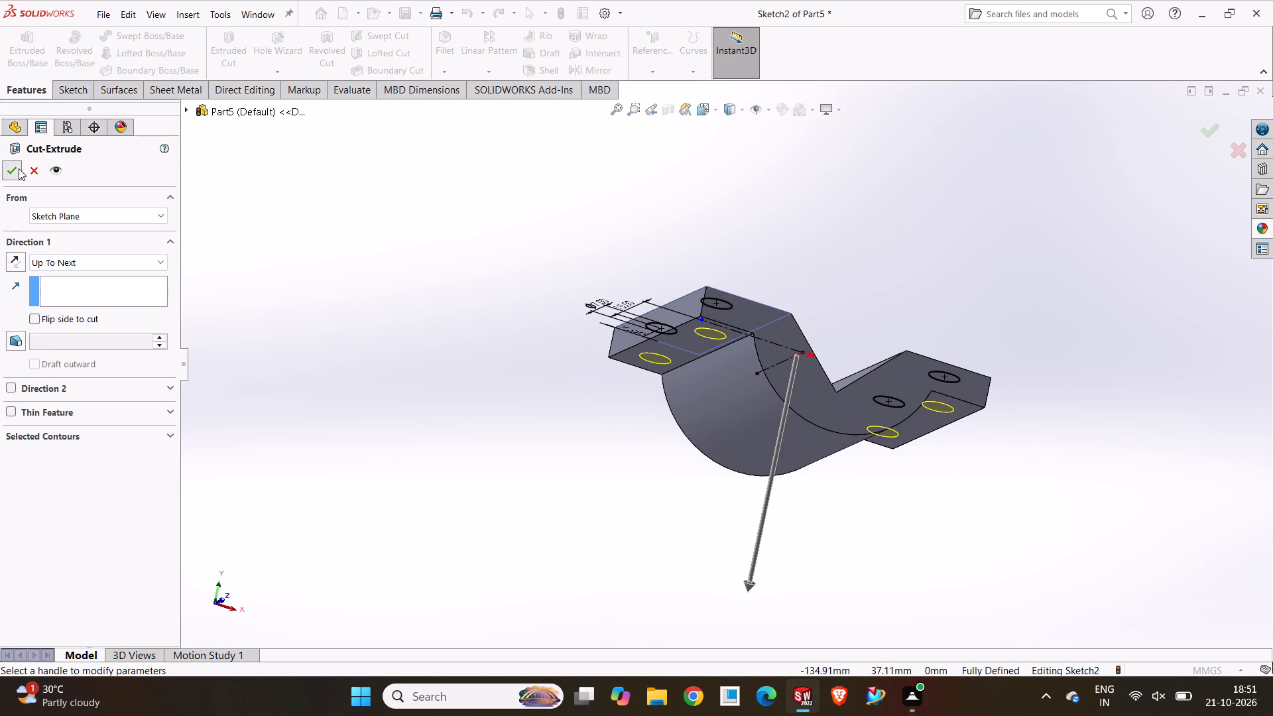
# Examine the part and its four tab holes from below, the front and the side.
pyautogui.moveTo(396, 257); pyautogui.dragTo(416, 278)
pyautogui.moveTo(520, 371); pyautogui.dragTo(479, 301, button='middle')
pyautogui.moveTo(507, 259); pyautogui.dragTo(538, 192, button='middle')
pyautogui.moveTo(567, 319); pyautogui.dragTo(559, 436, button='middle')
pyautogui.scroll(-1, 921, 301)
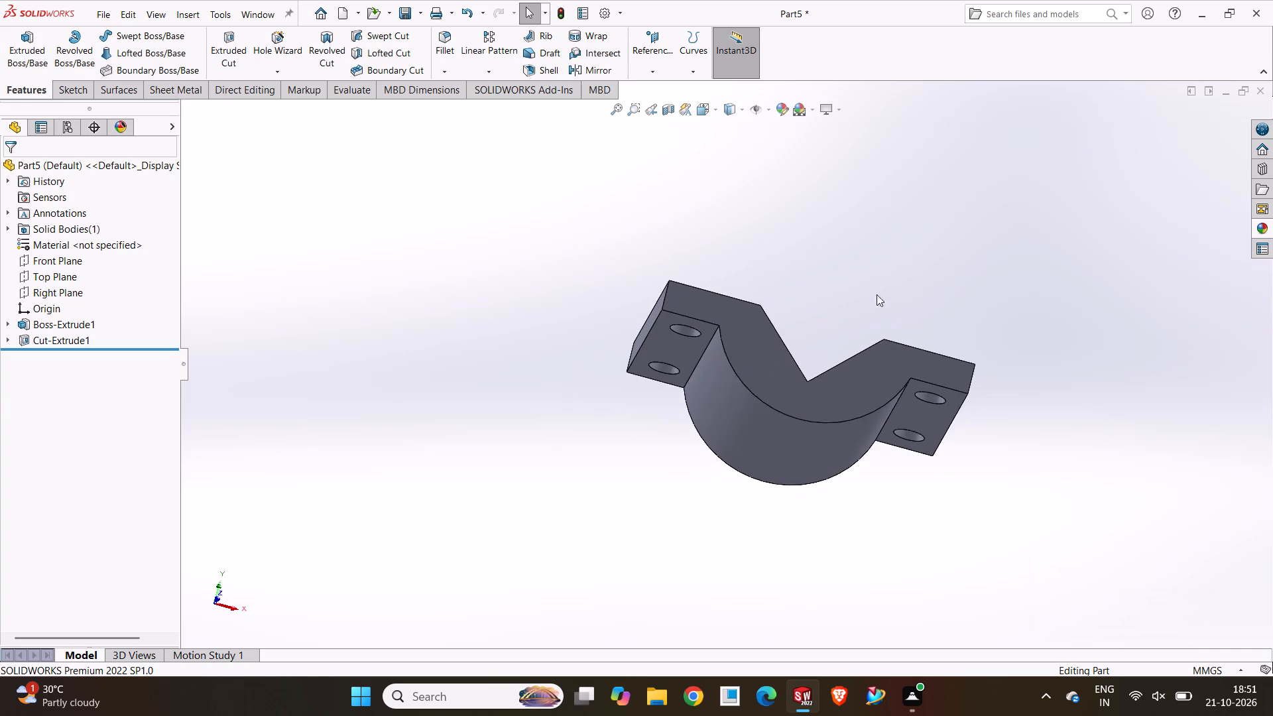
pyautogui.scroll(-1, 877, 294)
pyautogui.moveTo(814, 279); pyautogui.dragTo(796, 390, button='middle')
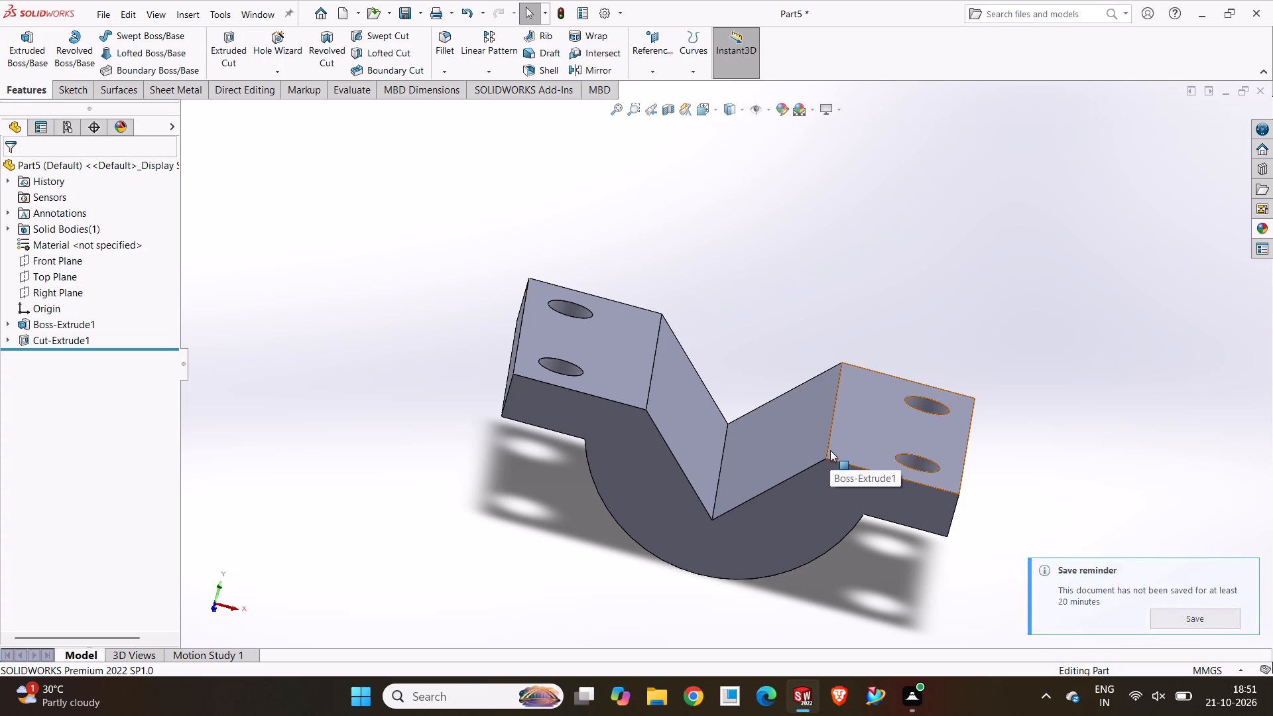
pyautogui.moveTo(800, 491); pyautogui.dragTo(812, 426, button='middle')
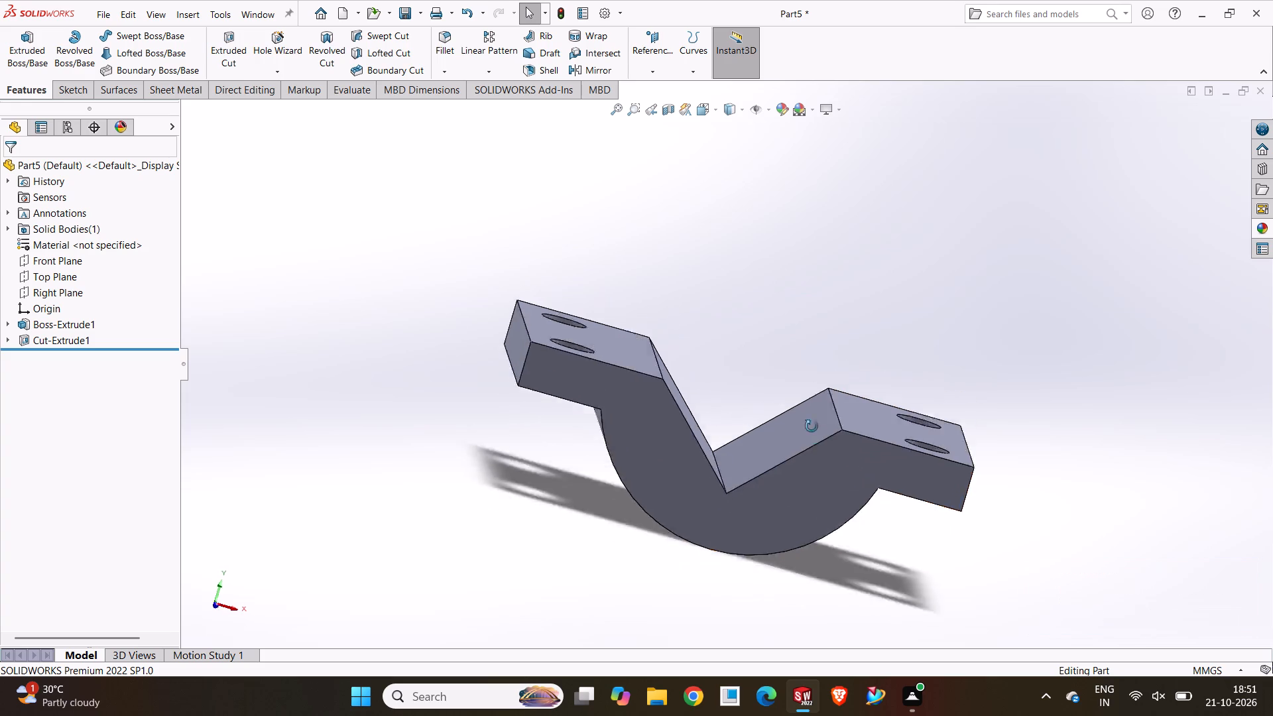
pyautogui.moveTo(812, 426); pyautogui.dragTo(807, 391, button='middle')
pyautogui.moveTo(800, 483); pyautogui.dragTo(819, 391, button='middle')
pyautogui.scroll(1, 802, 481)
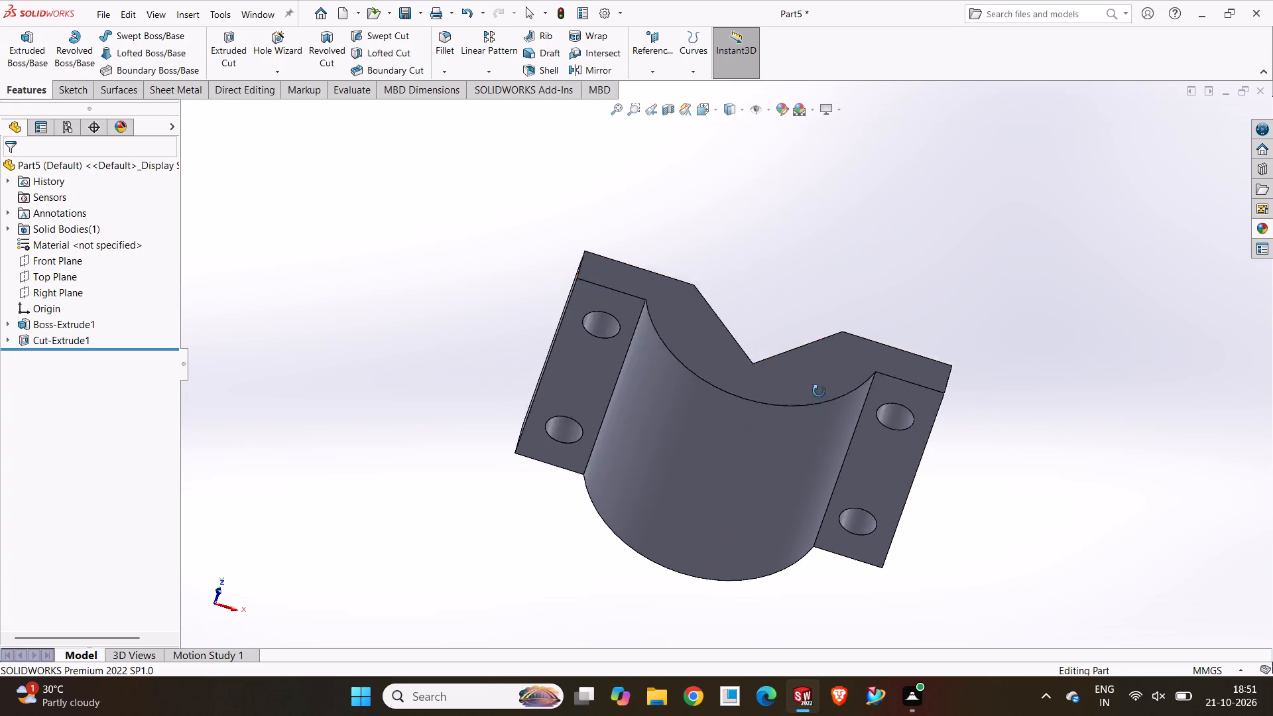
pyautogui.scroll(3, 788, 457)
pyautogui.moveTo(788, 457); pyautogui.dragTo(788, 491, button='middle')
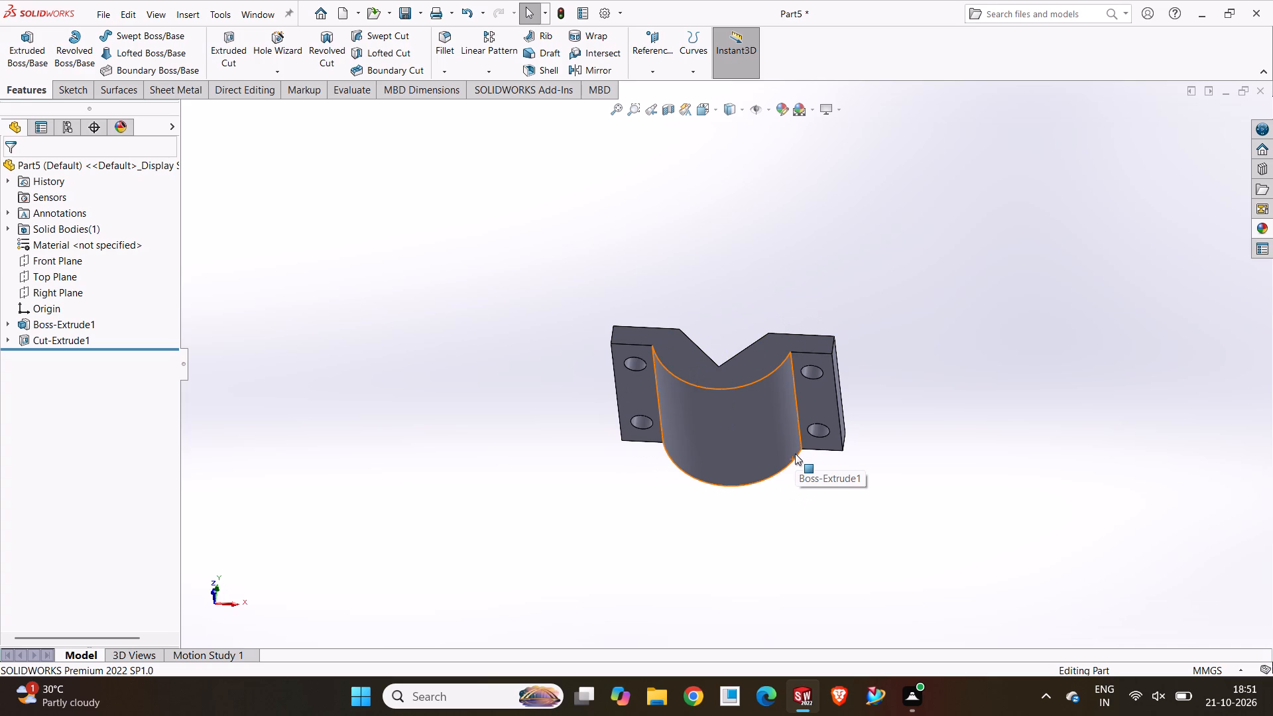
pyautogui.moveTo(745, 432); pyautogui.dragTo(764, 537, button='middle')
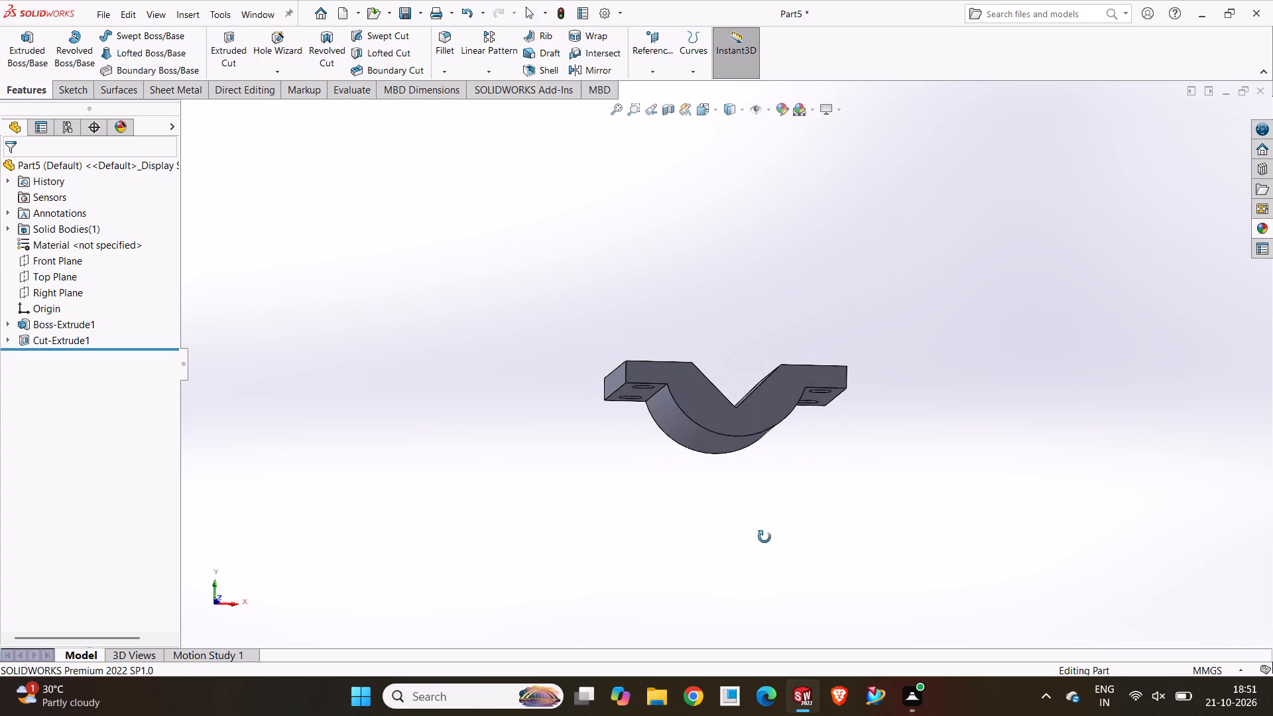
pyautogui.moveTo(764, 537); pyautogui.dragTo(764, 535, button='middle')
pyautogui.scroll(-3, 776, 420)
pyautogui.moveTo(763, 418); pyautogui.dragTo(745, 473, button='middle')
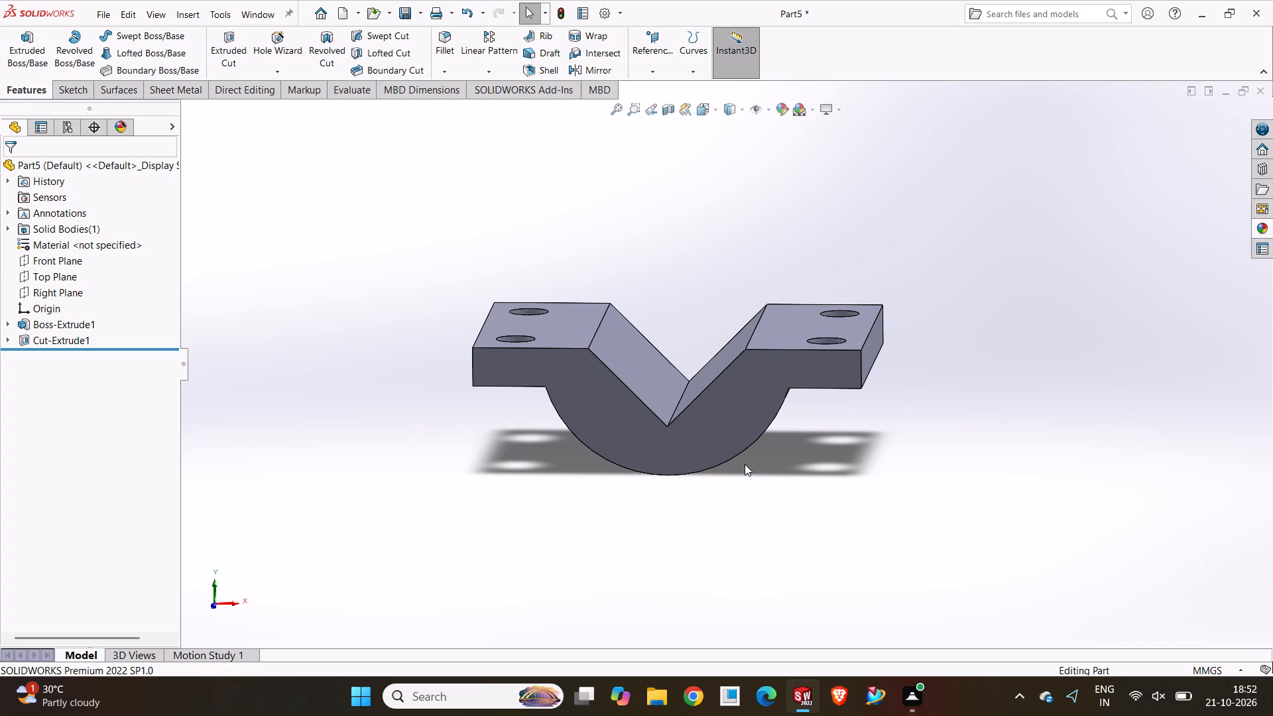
pyautogui.moveTo(923, 489); pyautogui.dragTo(845, 464, button='middle')
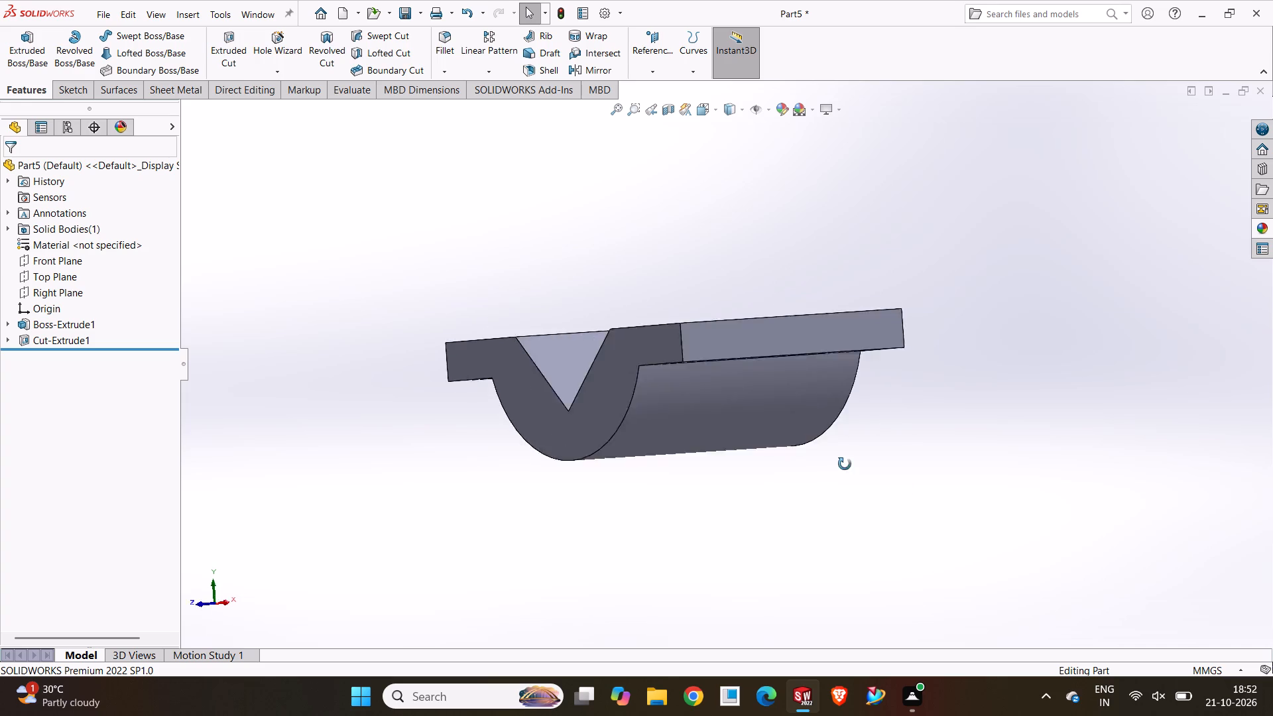
pyautogui.moveTo(845, 464); pyautogui.dragTo(887, 530, button='middle')
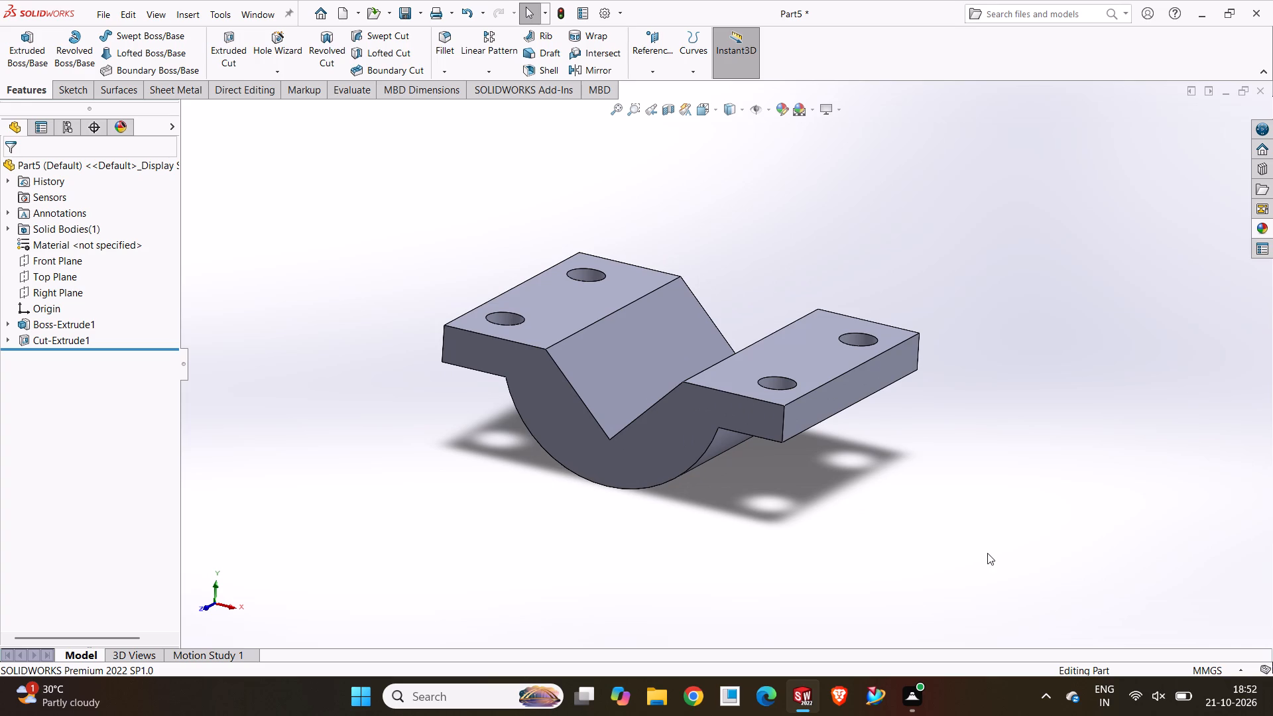
pyautogui.moveTo(986, 551); pyautogui.dragTo(960, 550, button='middle')
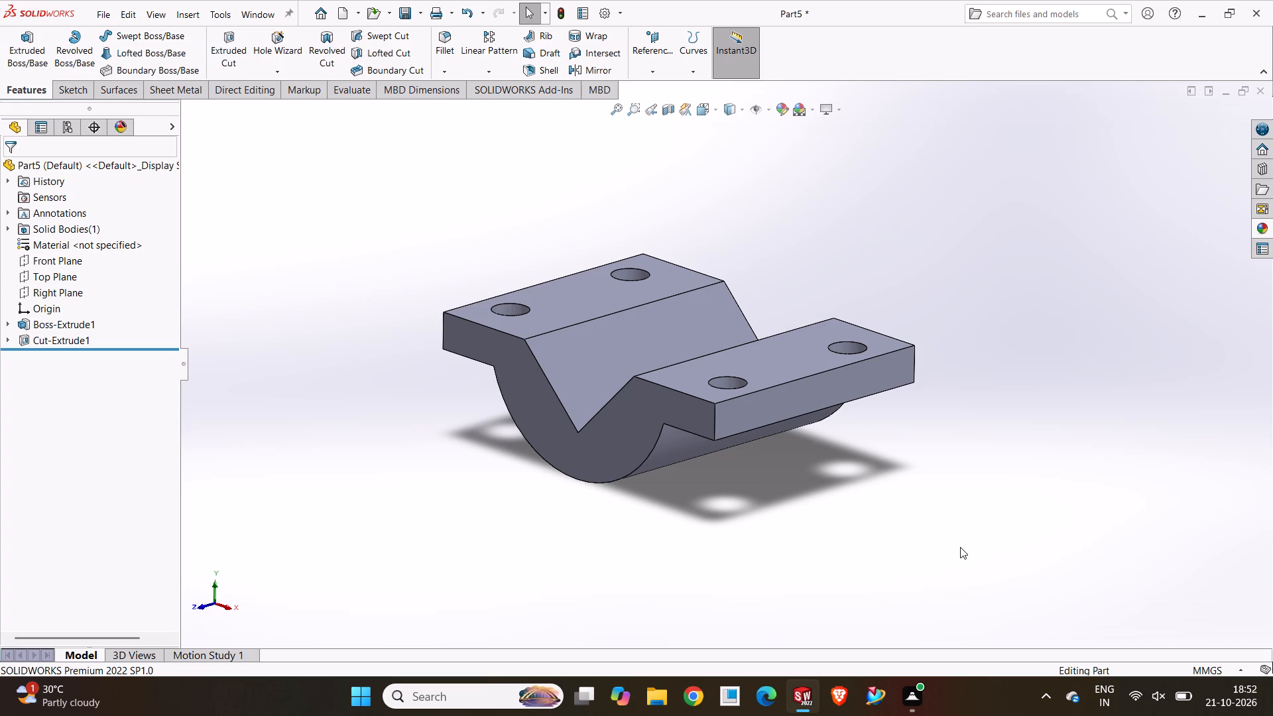
# Start a reference plane from the Top Plane with the offset direction flipped, and remove the Top Plane reference.
pyautogui.click(646, 72)
pyautogui.click(650, 91)
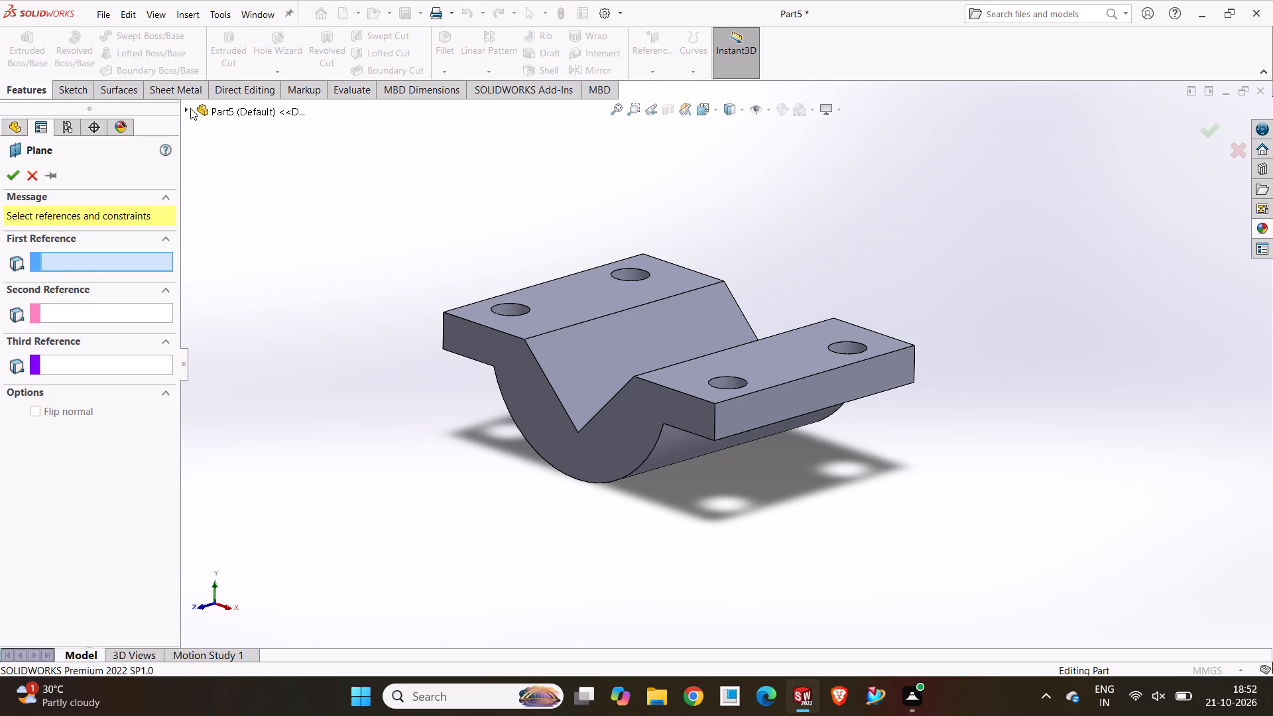
pyautogui.click(190, 108)
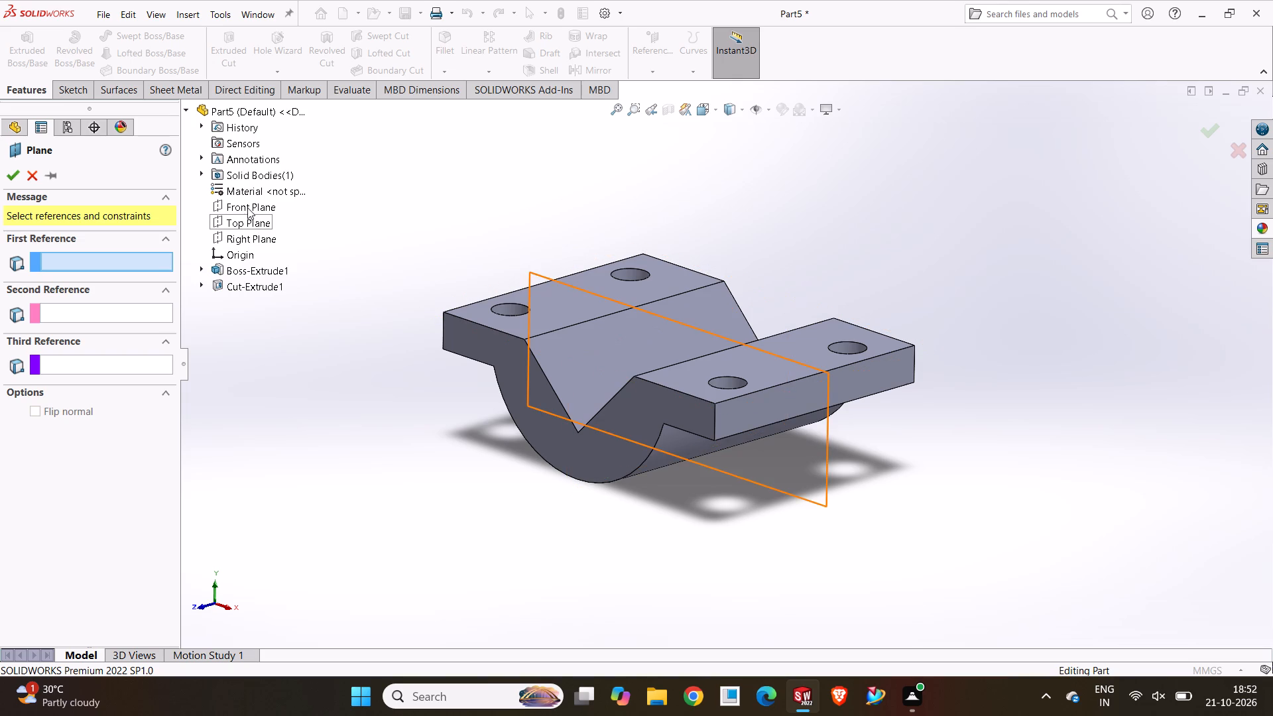
pyautogui.click(245, 221)
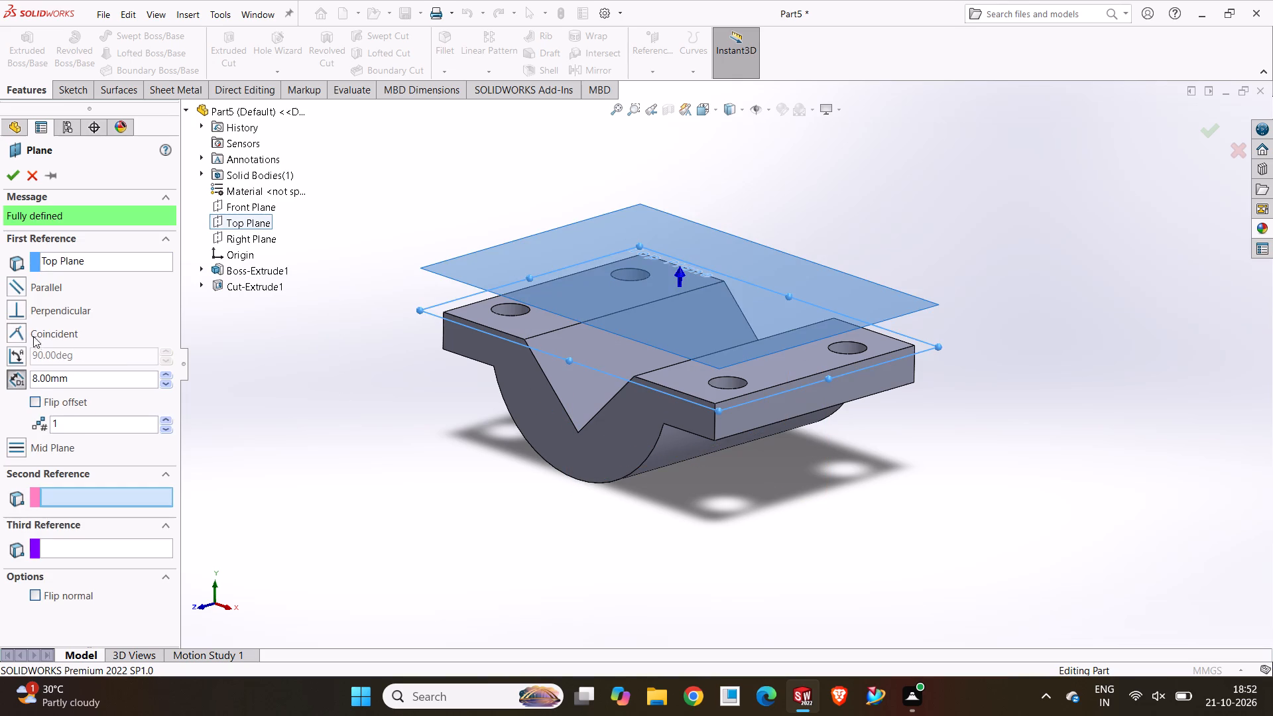
pyautogui.click(37, 396)
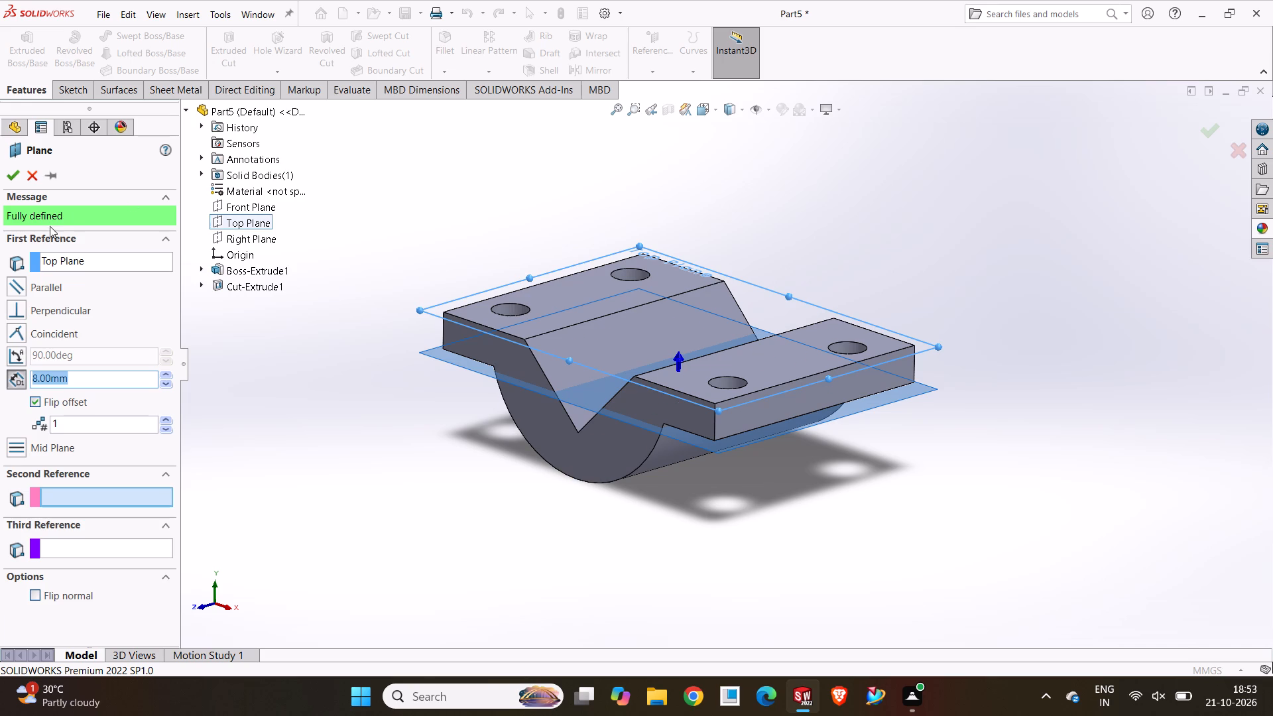
pyautogui.rightClick(51, 260)
pyautogui.rightClick(94, 269)
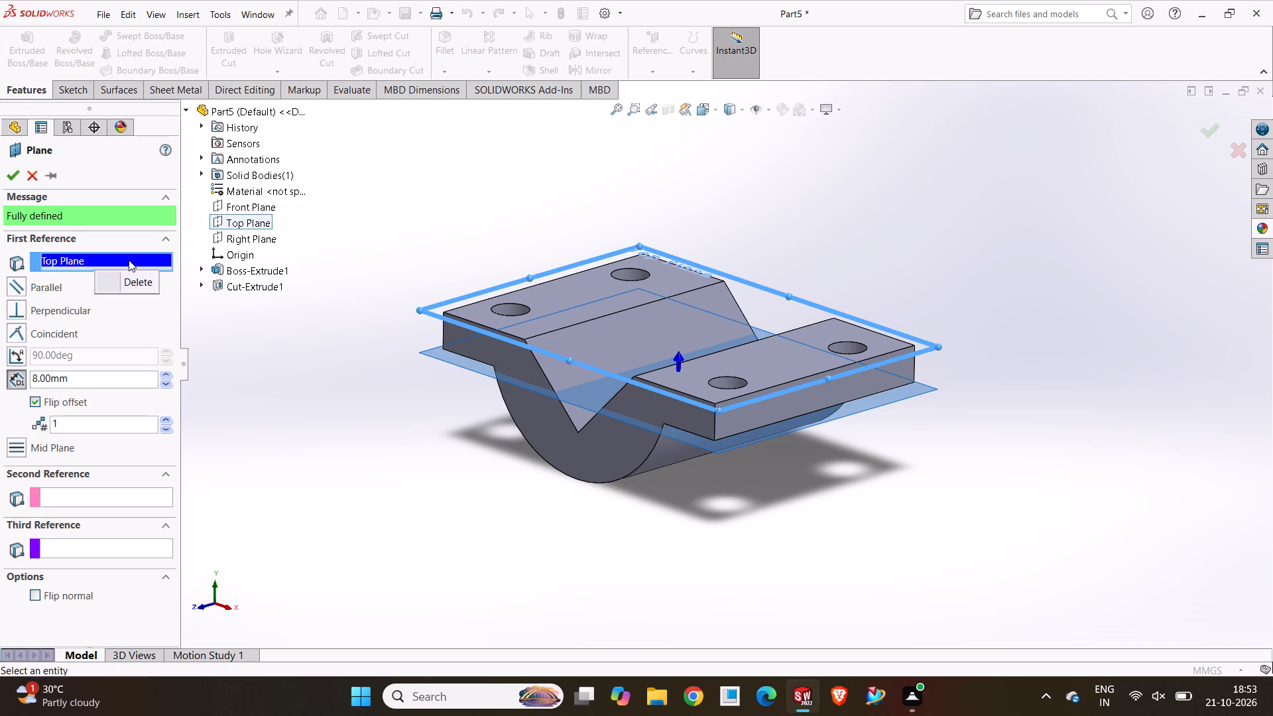
pyautogui.rightClick(129, 260)
pyautogui.click(193, 272)
pyautogui.click(177, 270)
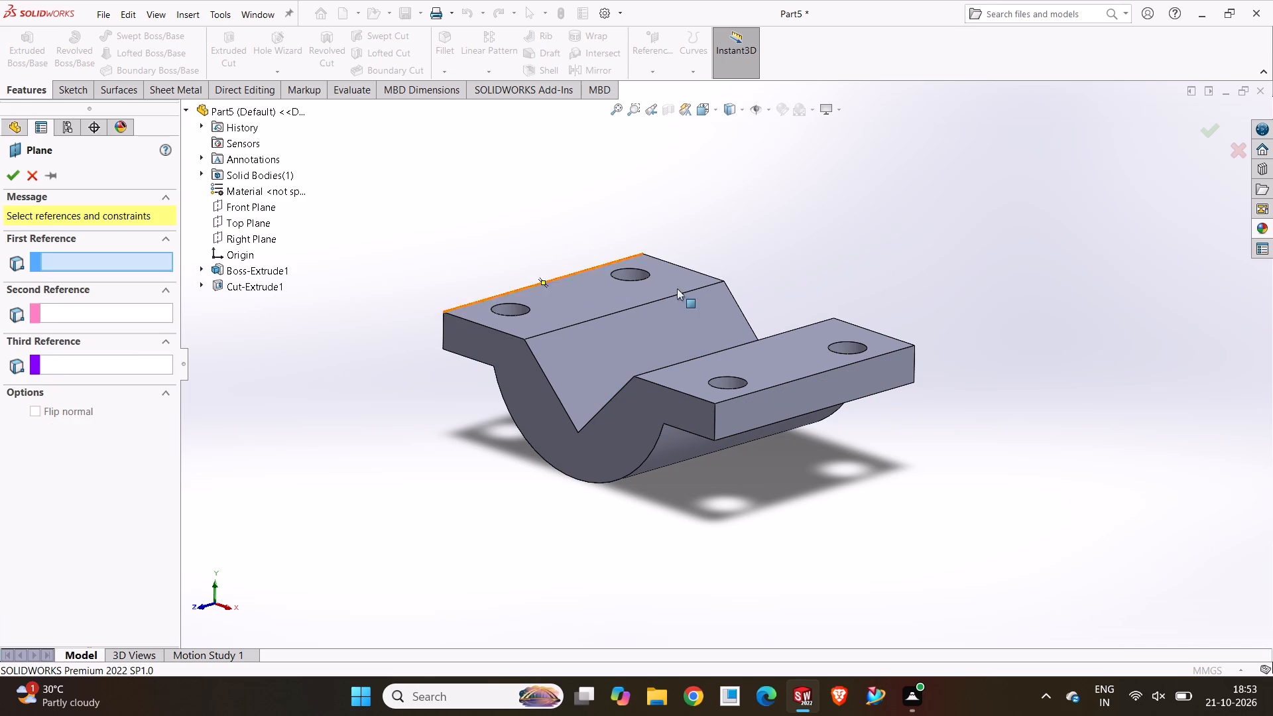
# Create a reference plane offset 60 mm below the left tab's top face.
pyautogui.click(594, 287)
pyautogui.moveTo(411, 429); pyautogui.dragTo(456, 385, button='middle')
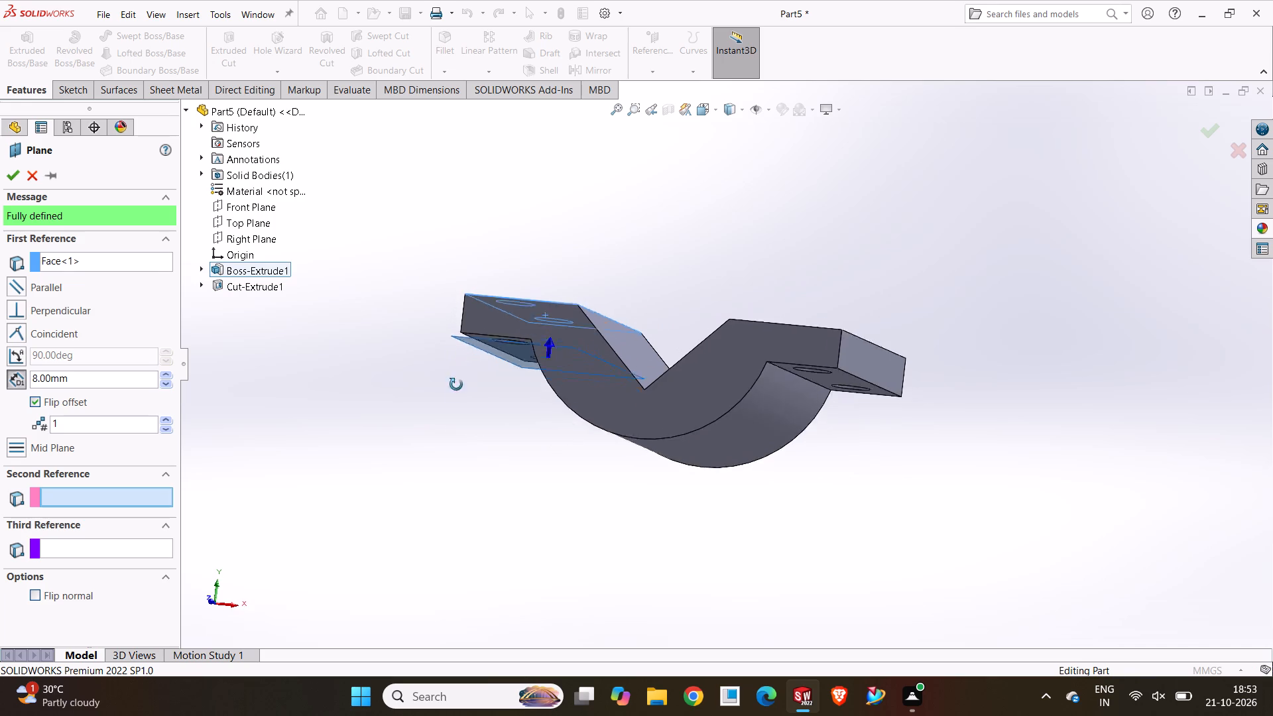
pyautogui.moveTo(456, 385); pyautogui.dragTo(454, 401, button='middle')
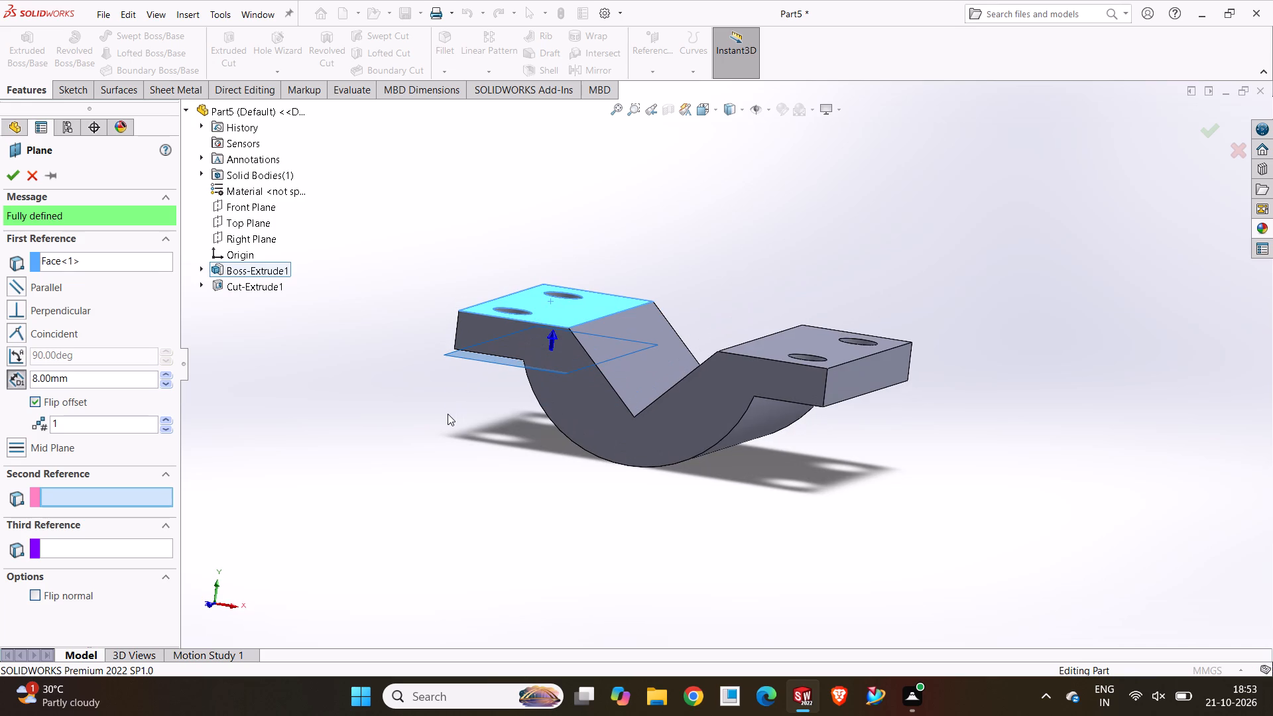
pyautogui.moveTo(107, 379); pyautogui.dragTo(29, 389)
pyautogui.press('6')
pyautogui.press('0')
pyautogui.press('Return')
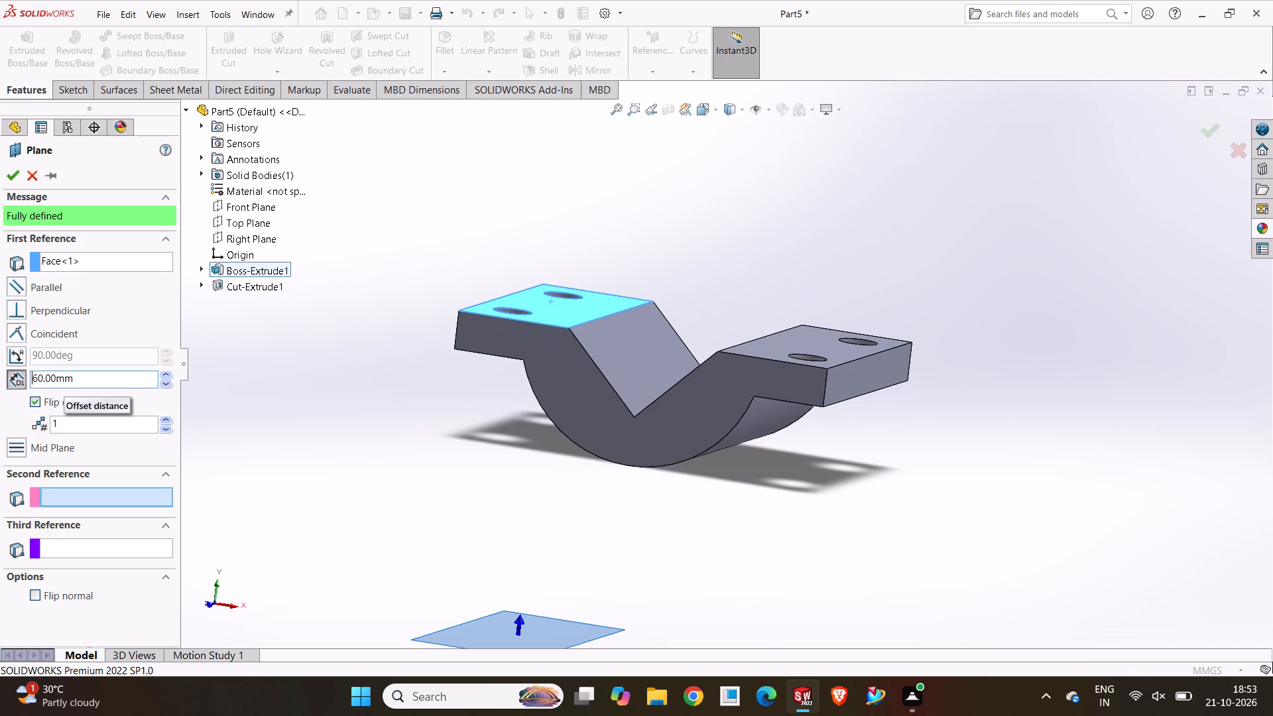
pyautogui.scroll(3, 434, 456)
pyautogui.moveTo(429, 454); pyautogui.dragTo(445, 465, button='middle')
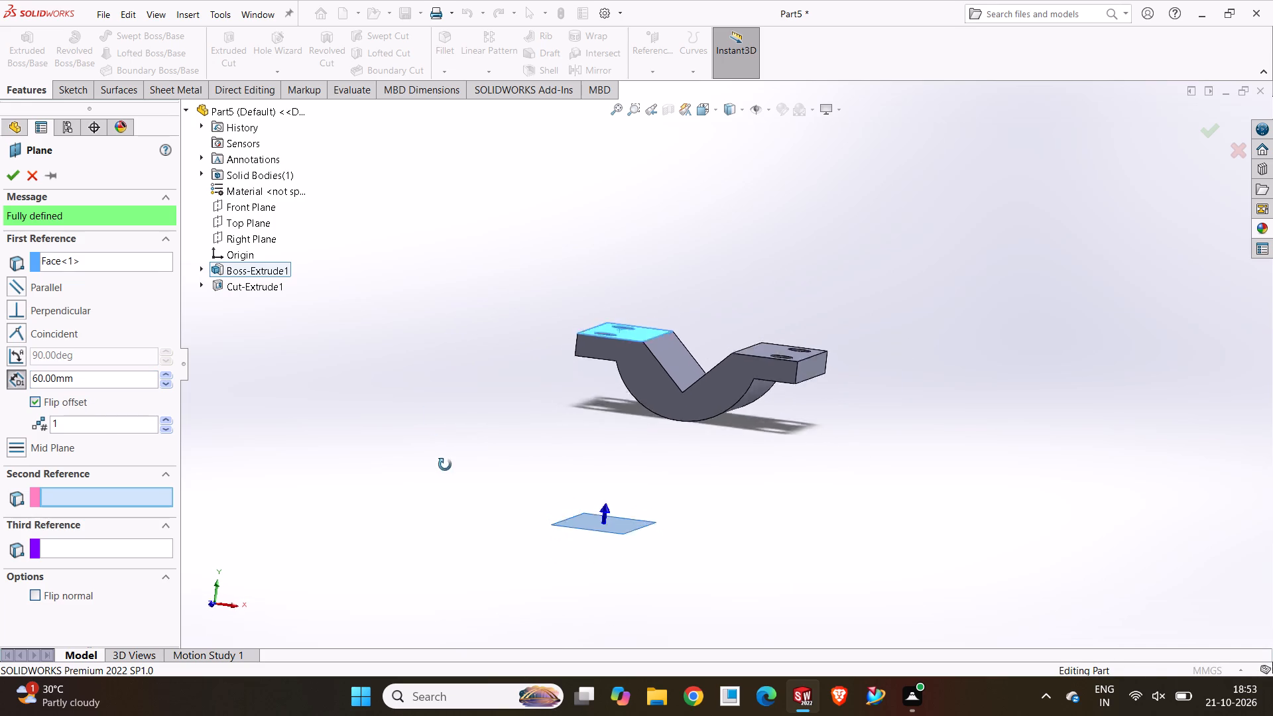
pyautogui.moveTo(445, 465); pyautogui.dragTo(436, 505, button='middle')
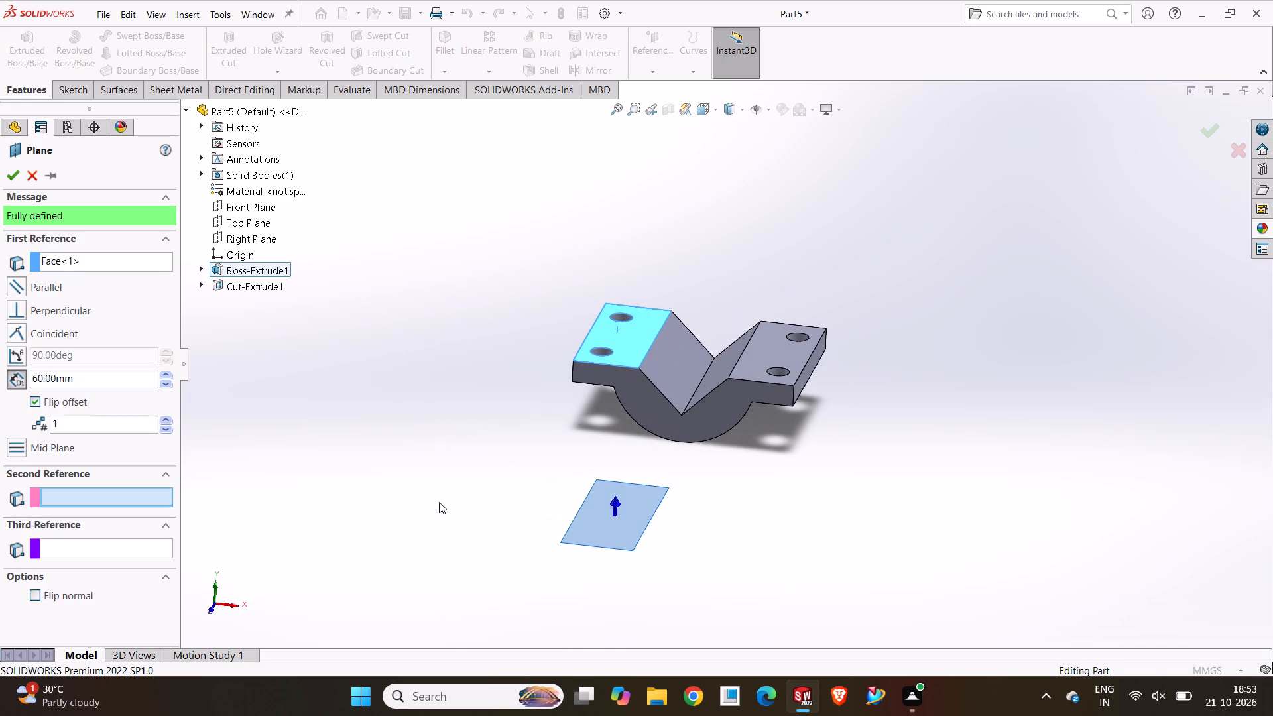
pyautogui.click(9, 172)
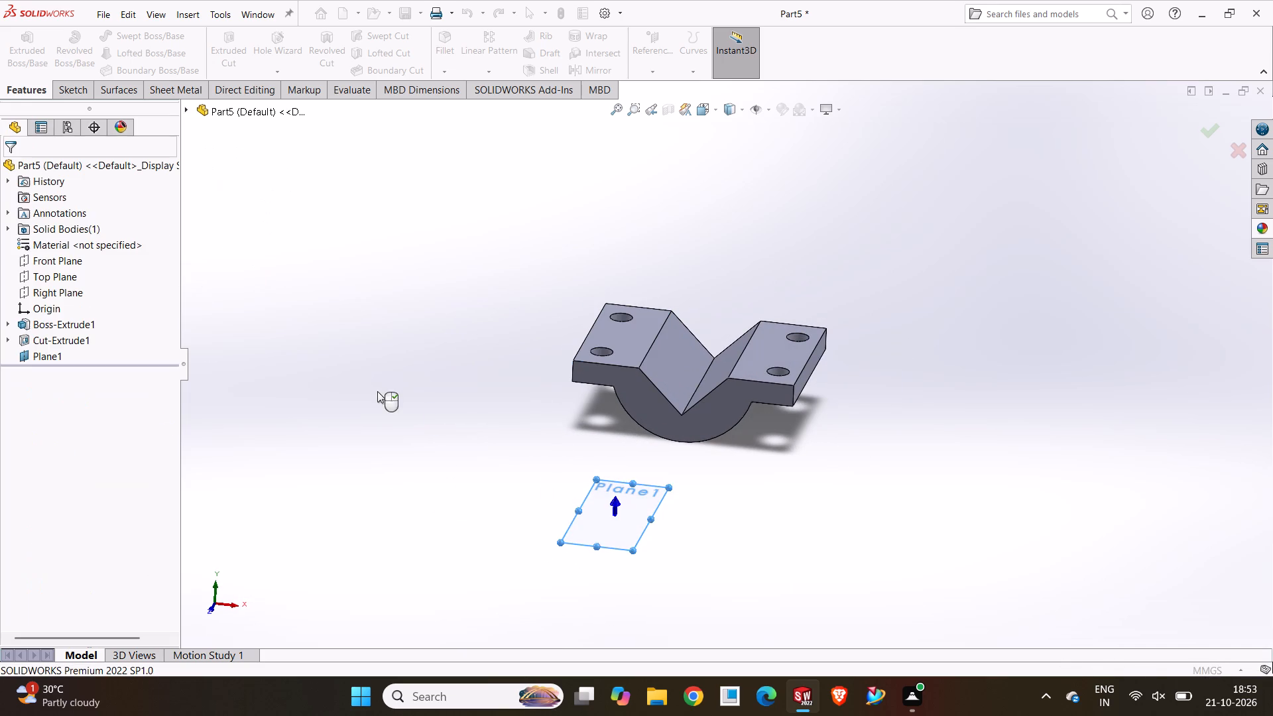
pyautogui.moveTo(377, 391); pyautogui.dragTo(407, 418)
# Open a sketch on the new offset plane.
pyautogui.click(612, 544)
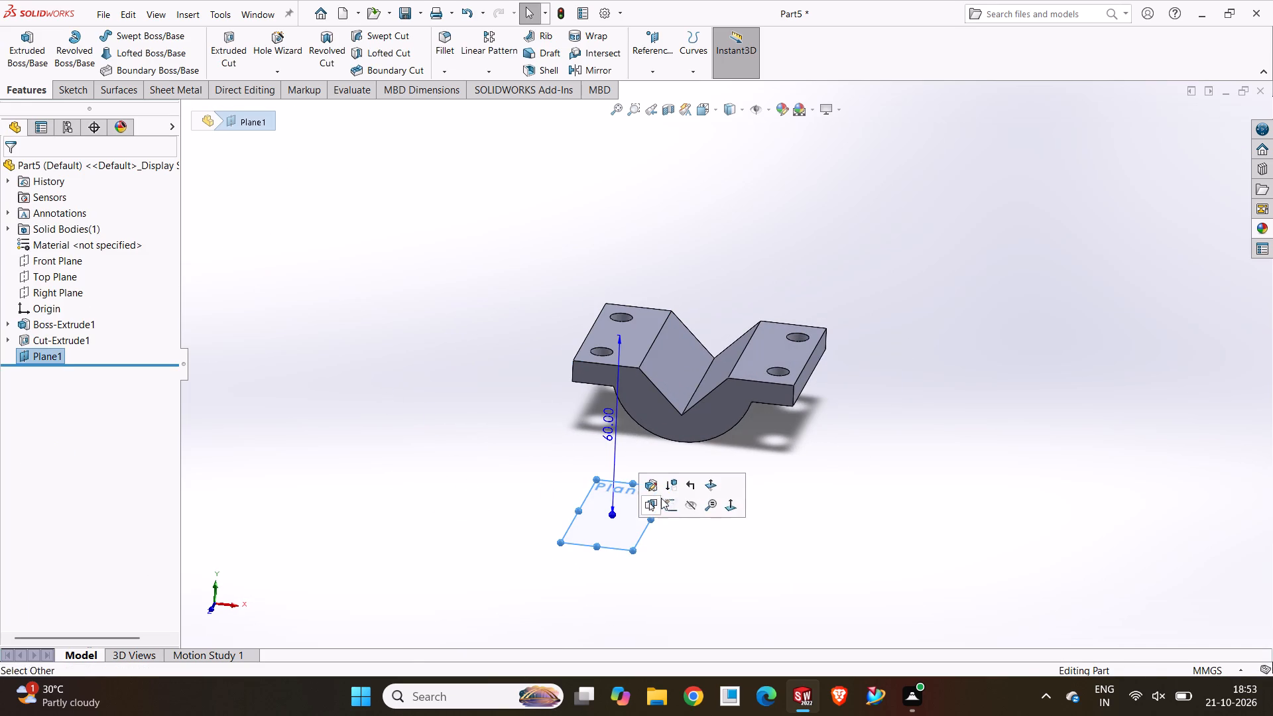
pyautogui.click(666, 507)
pyautogui.click(325, 467)
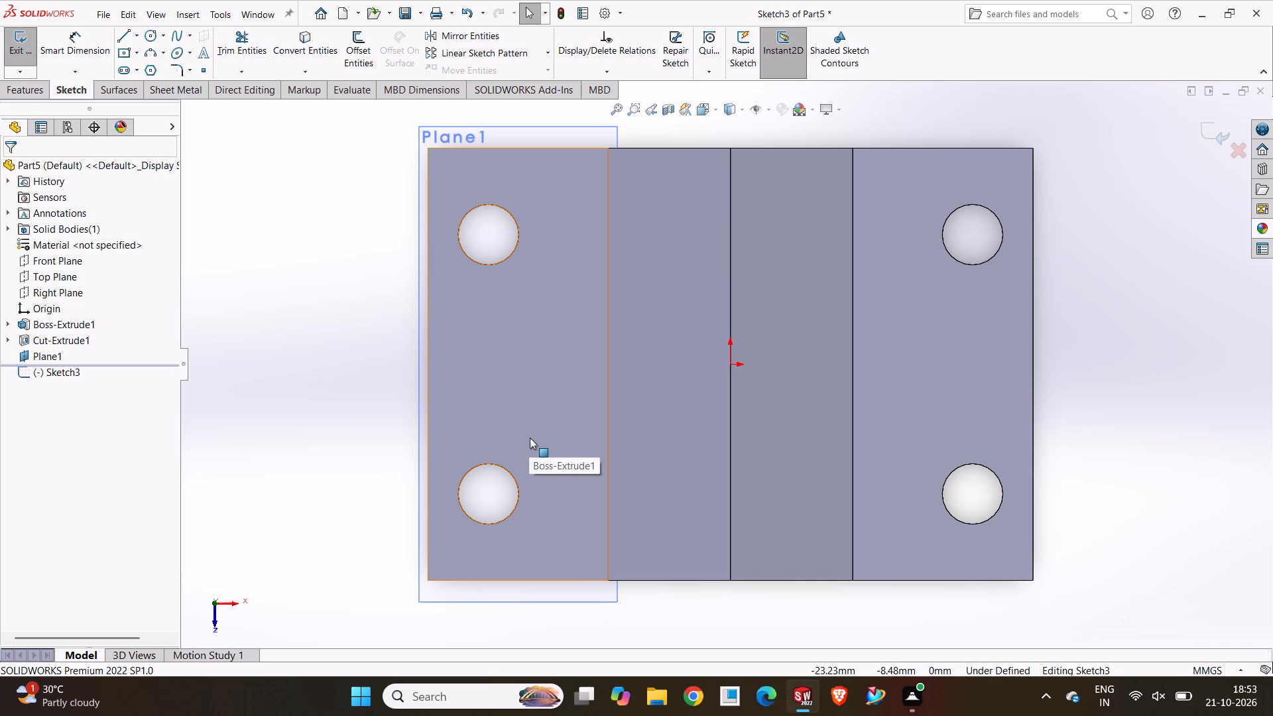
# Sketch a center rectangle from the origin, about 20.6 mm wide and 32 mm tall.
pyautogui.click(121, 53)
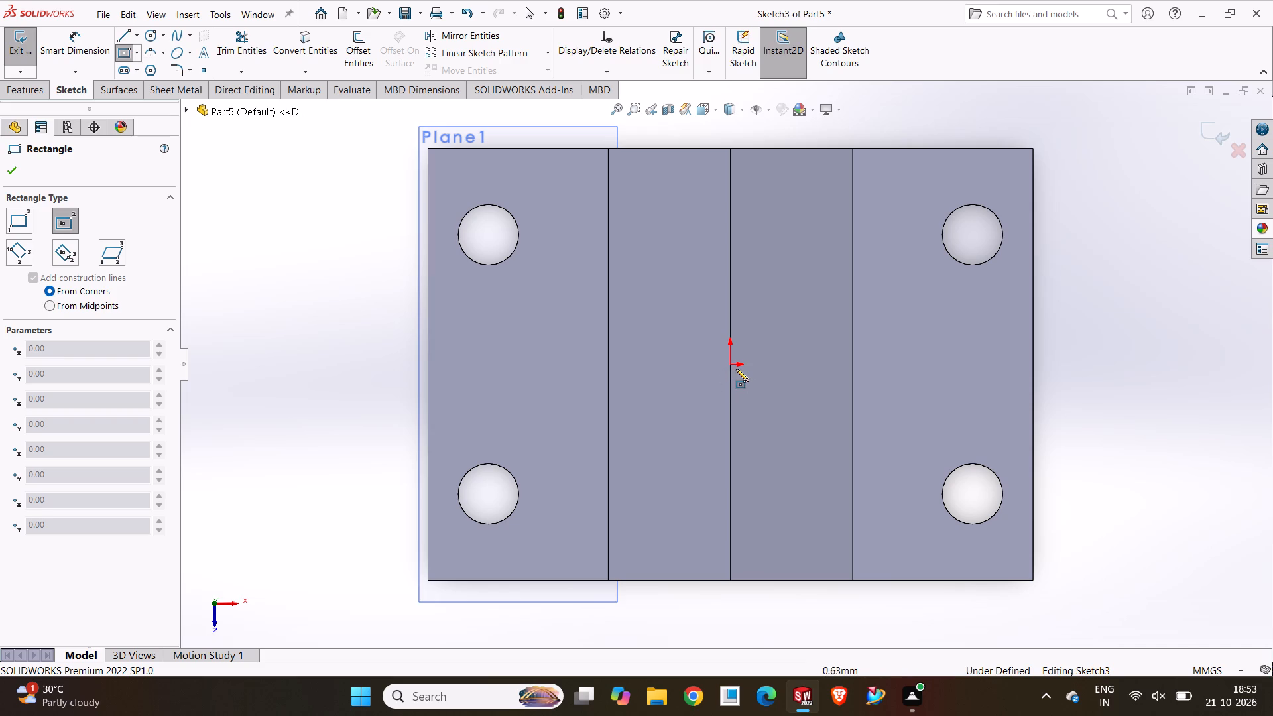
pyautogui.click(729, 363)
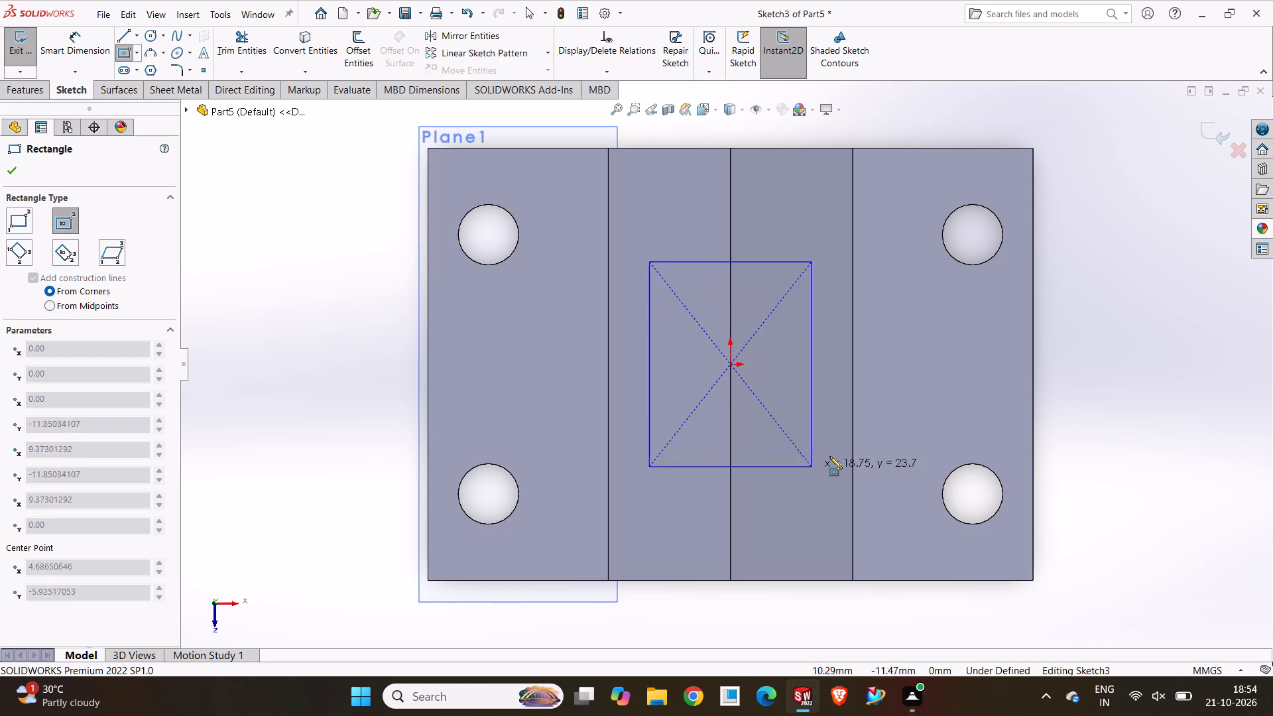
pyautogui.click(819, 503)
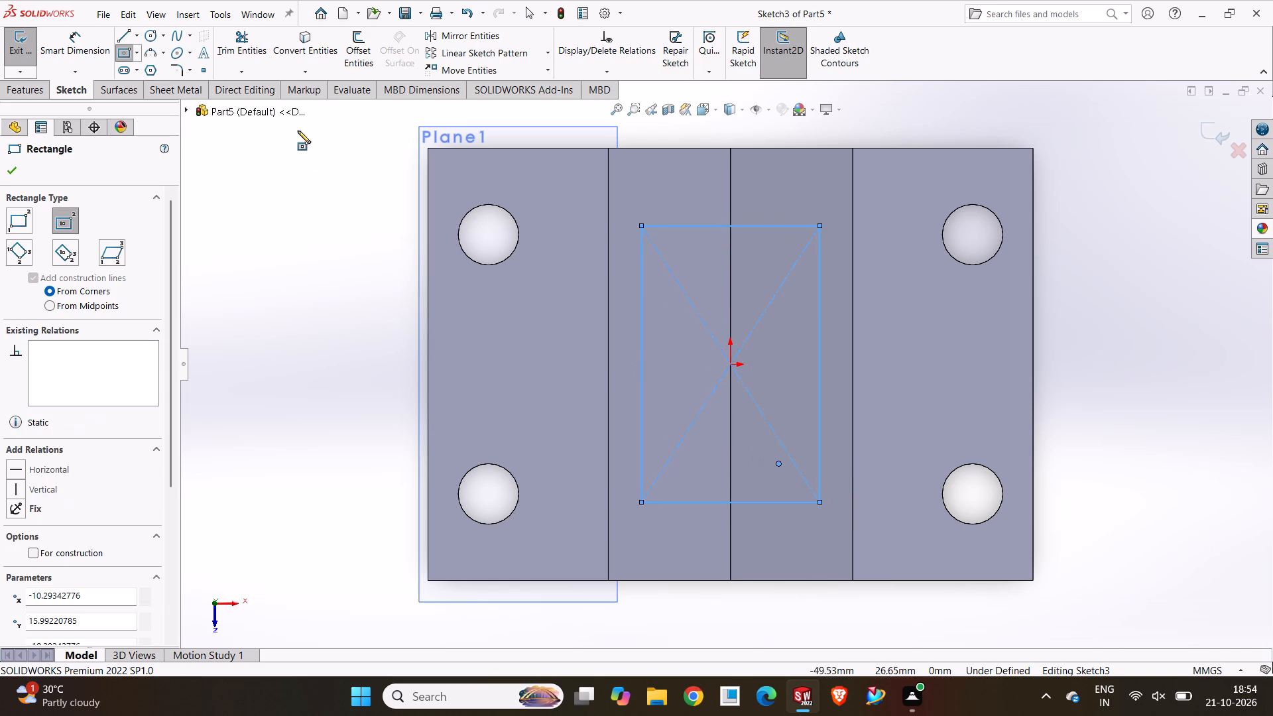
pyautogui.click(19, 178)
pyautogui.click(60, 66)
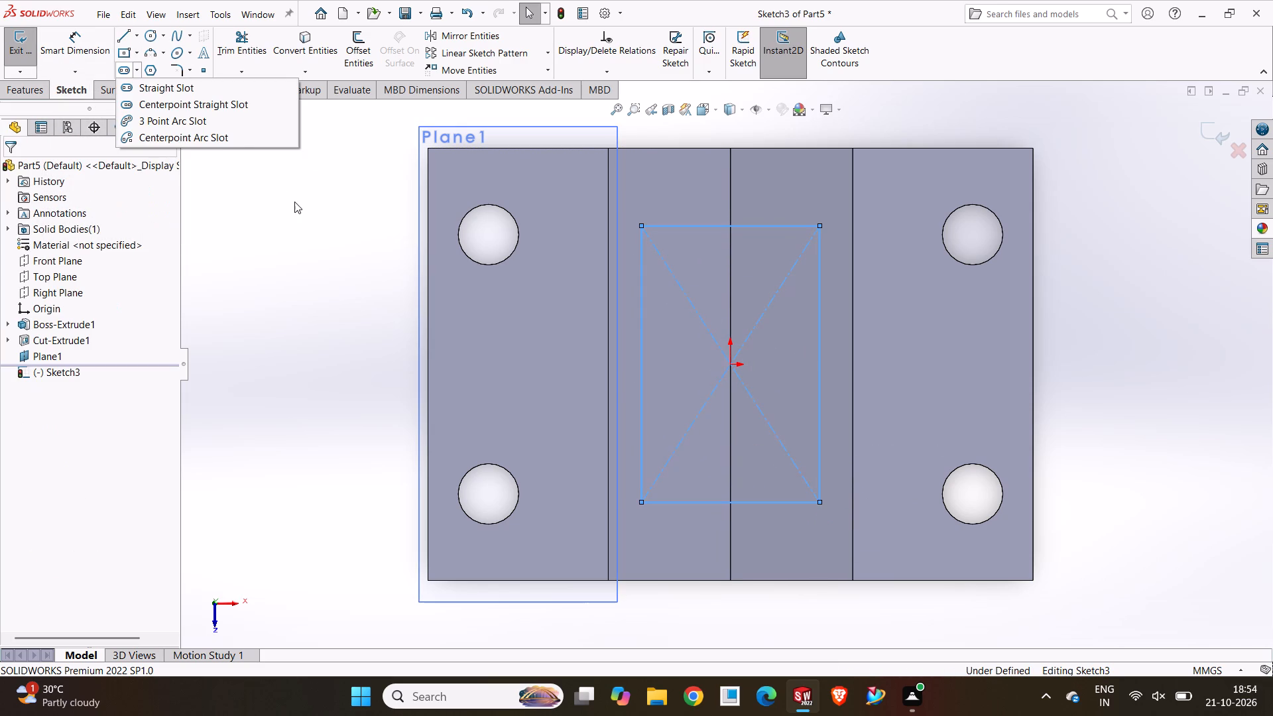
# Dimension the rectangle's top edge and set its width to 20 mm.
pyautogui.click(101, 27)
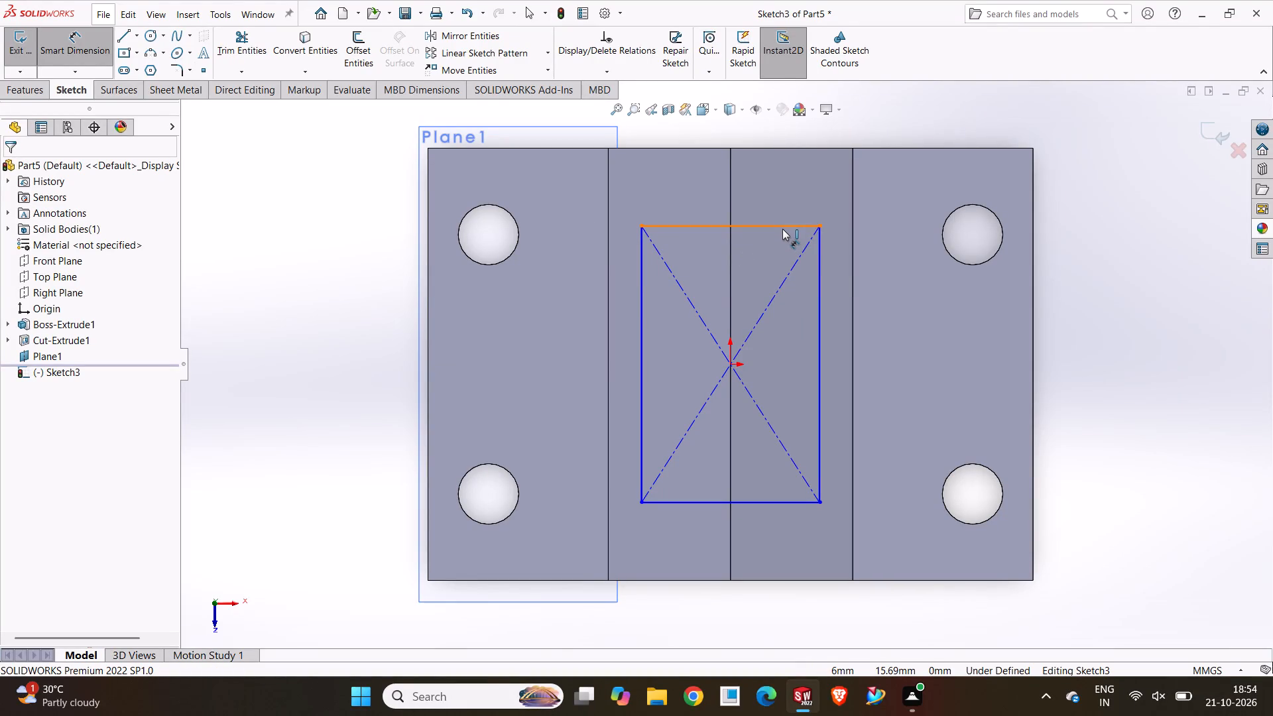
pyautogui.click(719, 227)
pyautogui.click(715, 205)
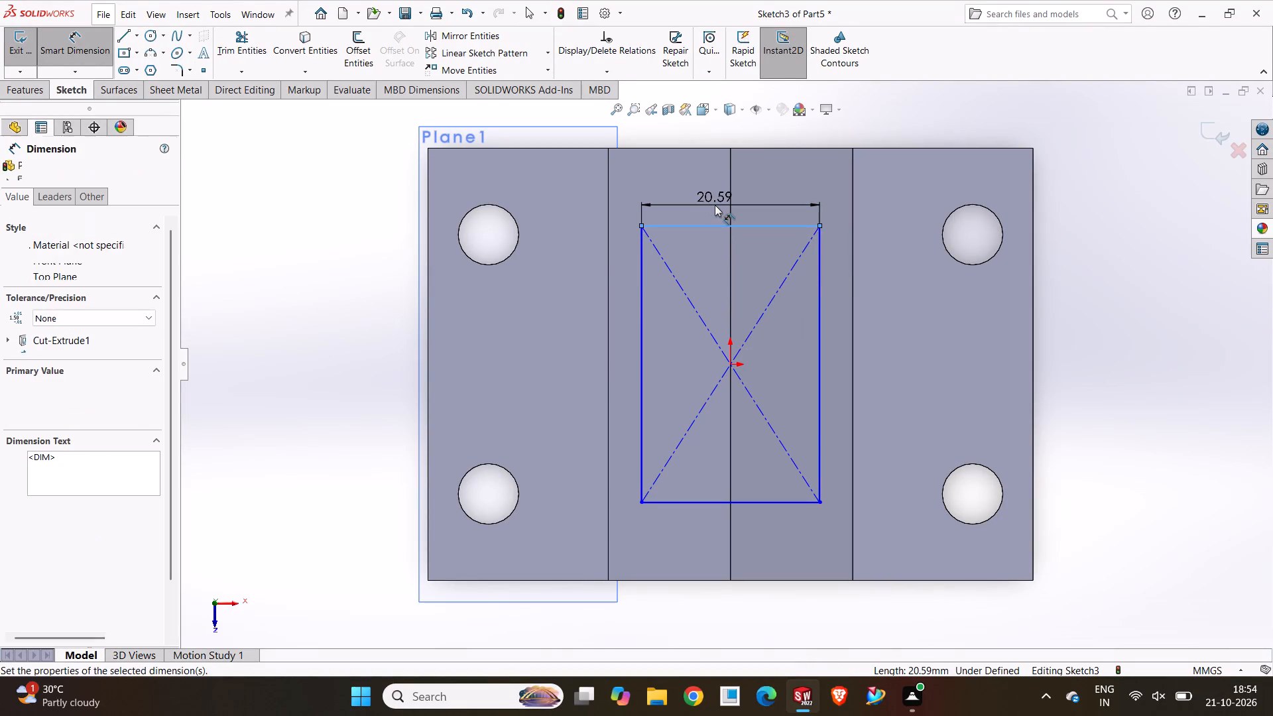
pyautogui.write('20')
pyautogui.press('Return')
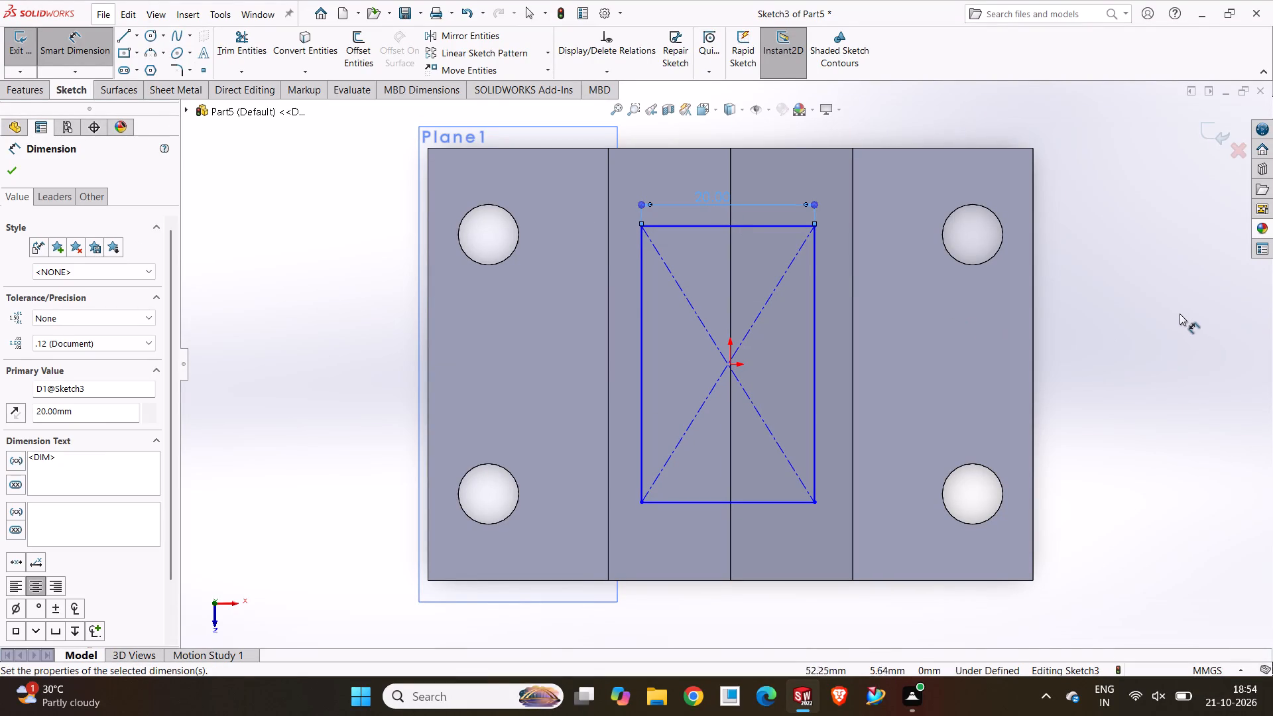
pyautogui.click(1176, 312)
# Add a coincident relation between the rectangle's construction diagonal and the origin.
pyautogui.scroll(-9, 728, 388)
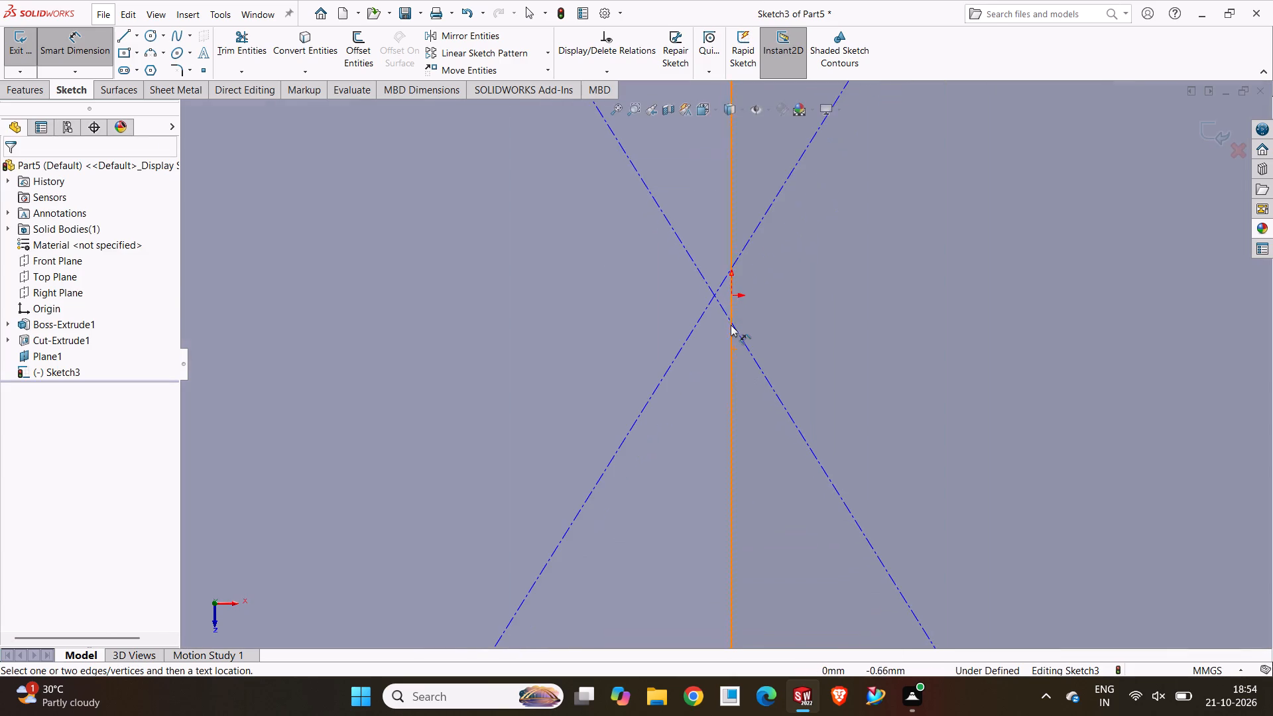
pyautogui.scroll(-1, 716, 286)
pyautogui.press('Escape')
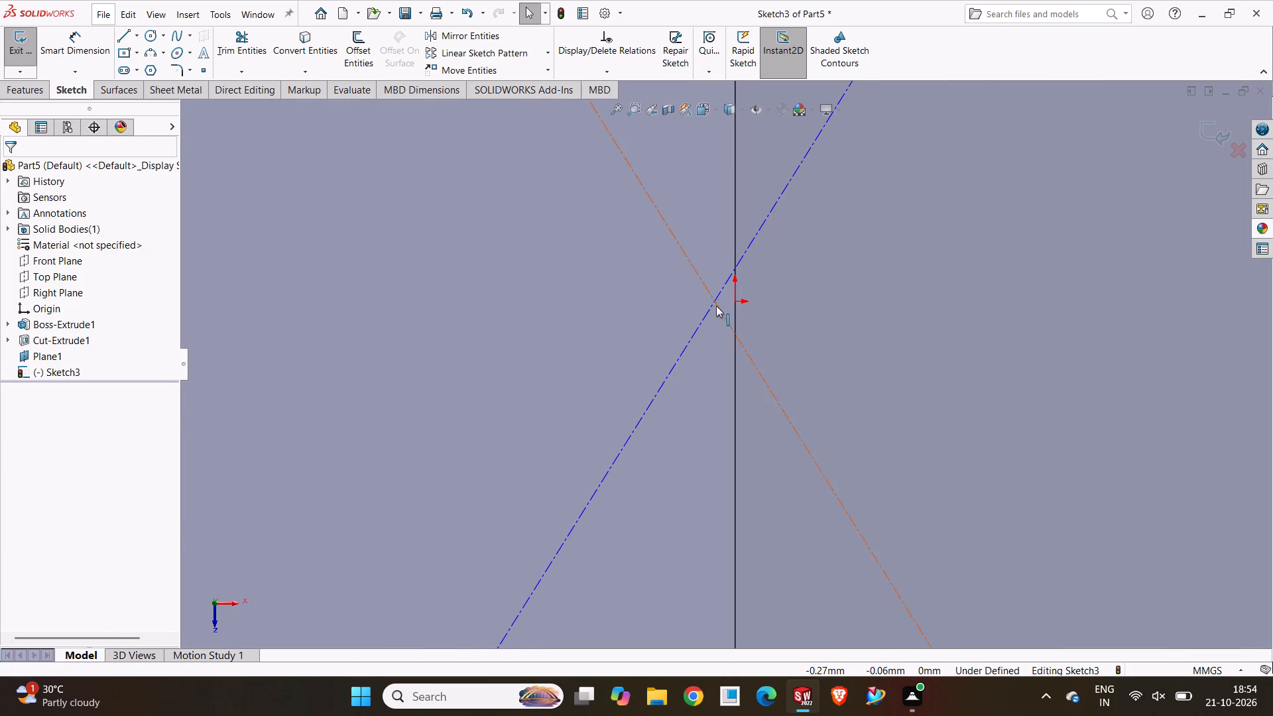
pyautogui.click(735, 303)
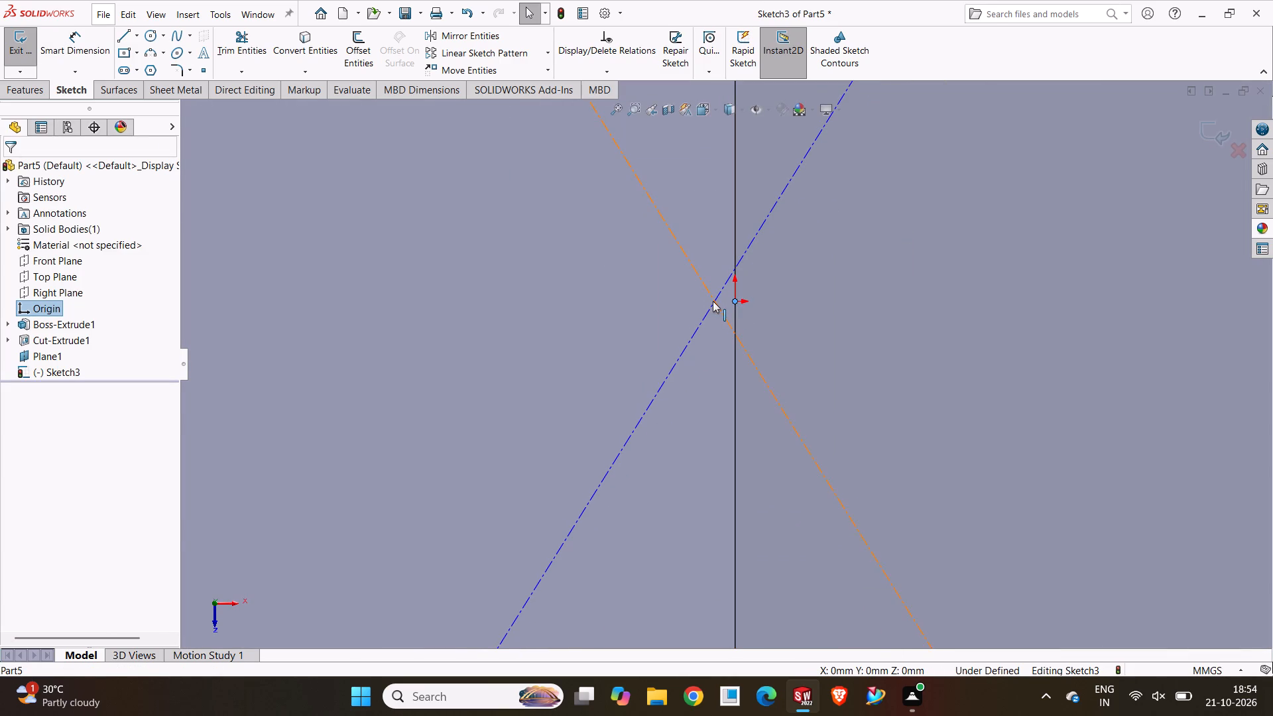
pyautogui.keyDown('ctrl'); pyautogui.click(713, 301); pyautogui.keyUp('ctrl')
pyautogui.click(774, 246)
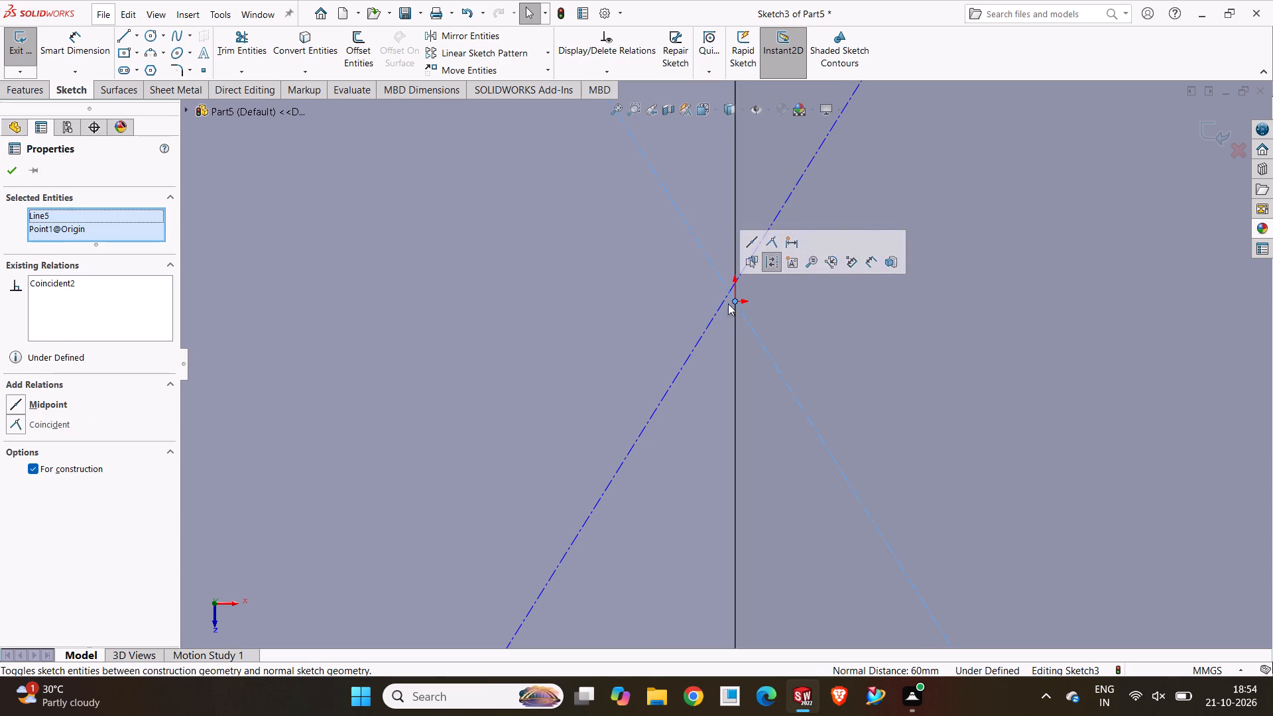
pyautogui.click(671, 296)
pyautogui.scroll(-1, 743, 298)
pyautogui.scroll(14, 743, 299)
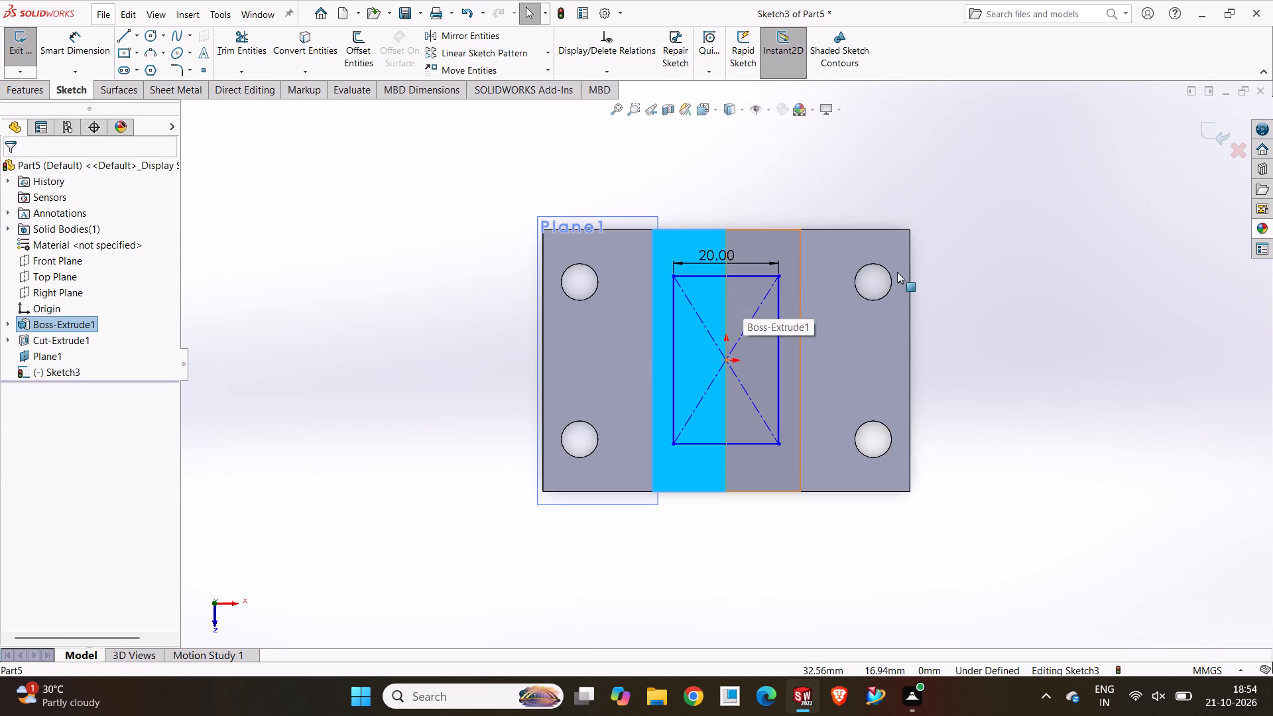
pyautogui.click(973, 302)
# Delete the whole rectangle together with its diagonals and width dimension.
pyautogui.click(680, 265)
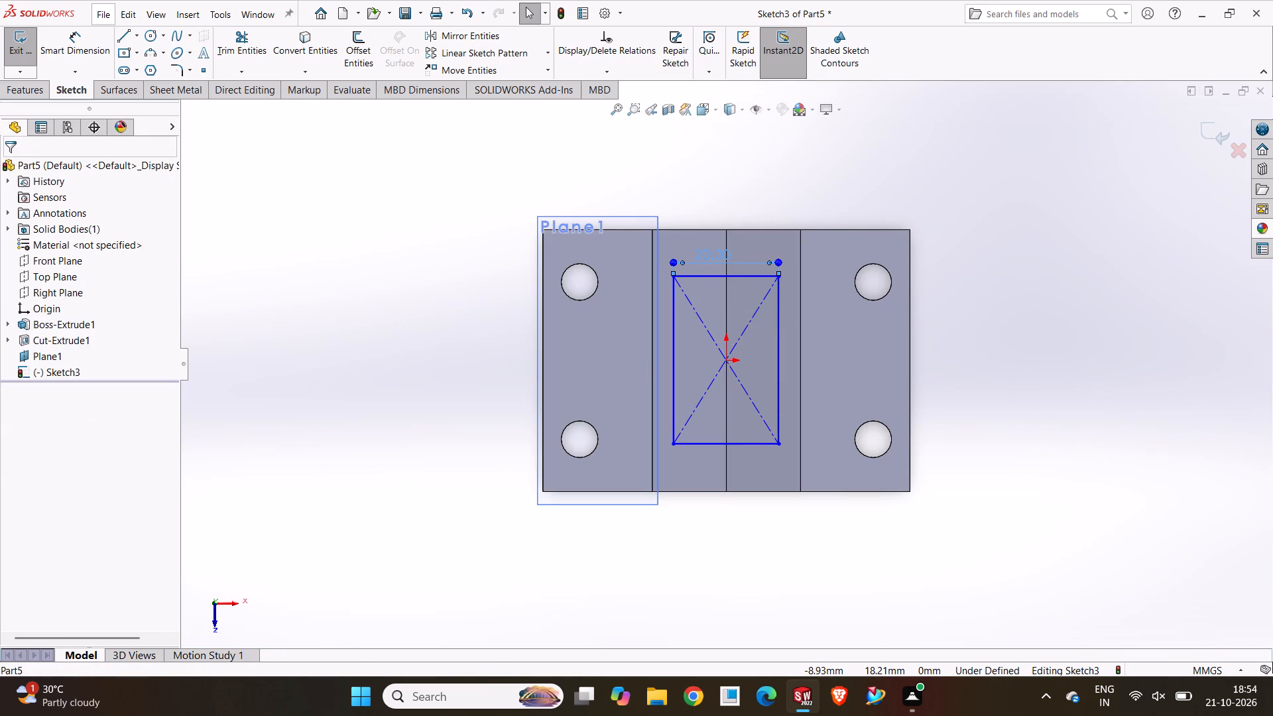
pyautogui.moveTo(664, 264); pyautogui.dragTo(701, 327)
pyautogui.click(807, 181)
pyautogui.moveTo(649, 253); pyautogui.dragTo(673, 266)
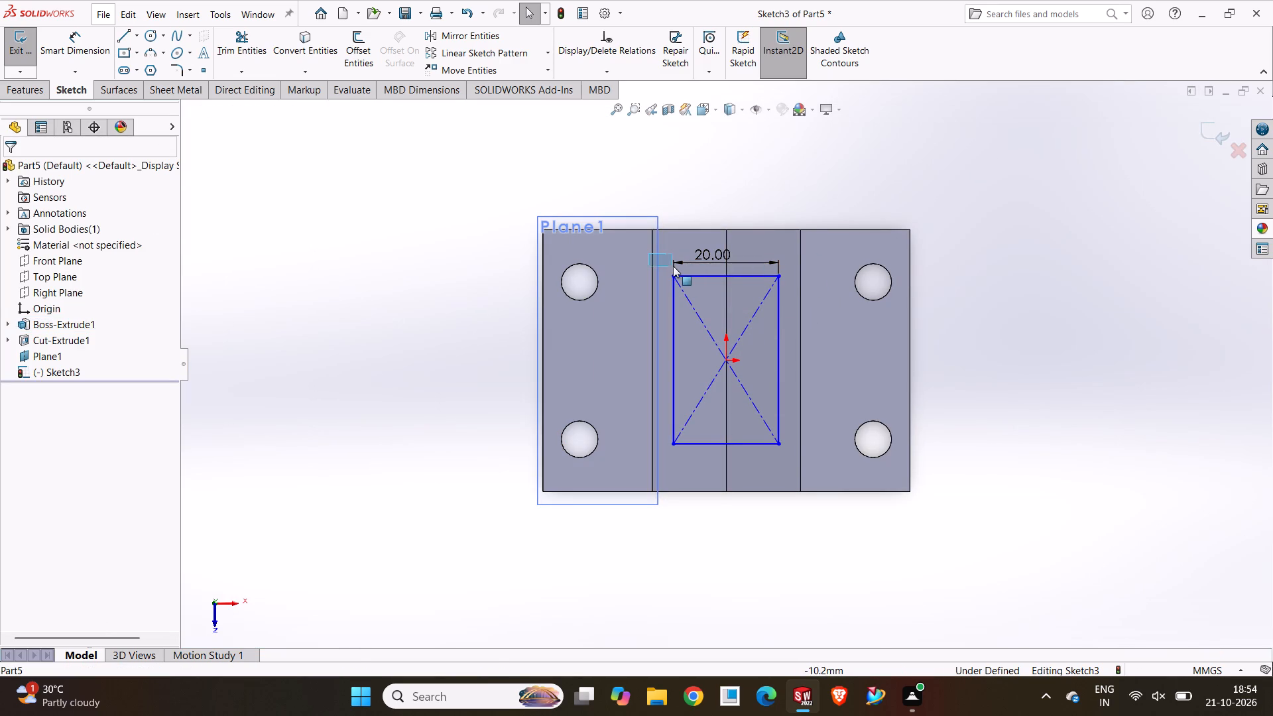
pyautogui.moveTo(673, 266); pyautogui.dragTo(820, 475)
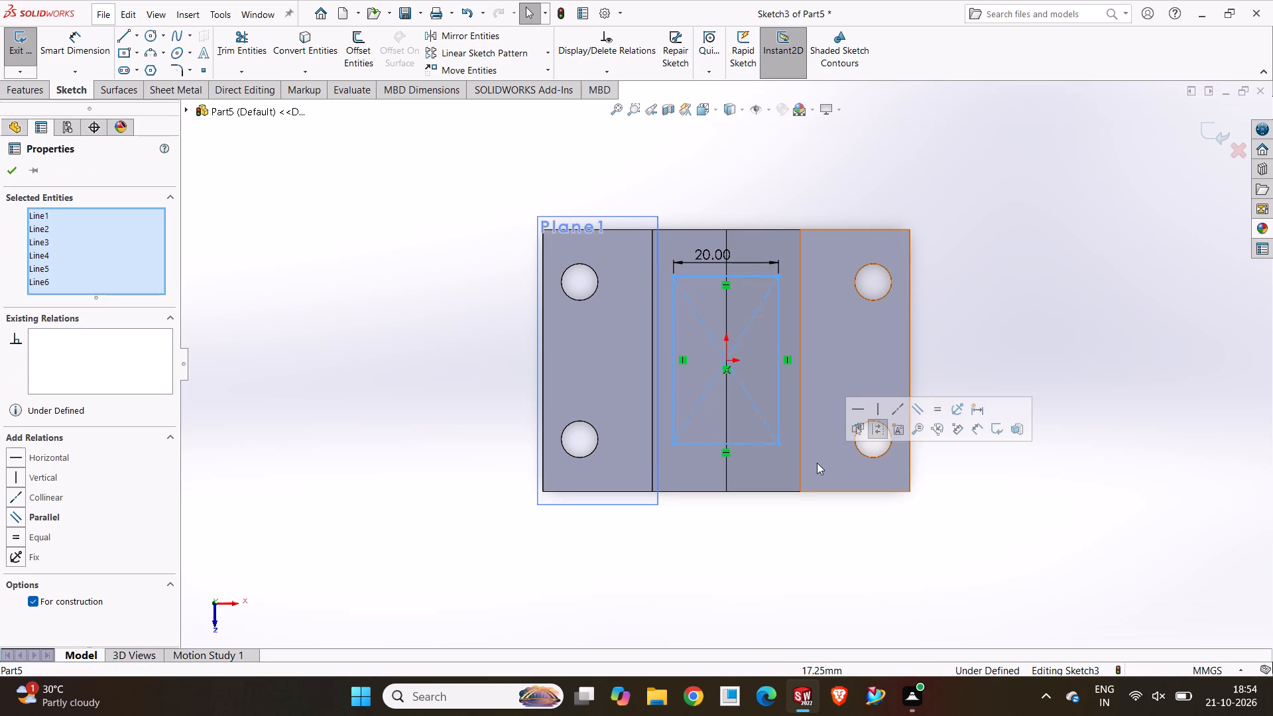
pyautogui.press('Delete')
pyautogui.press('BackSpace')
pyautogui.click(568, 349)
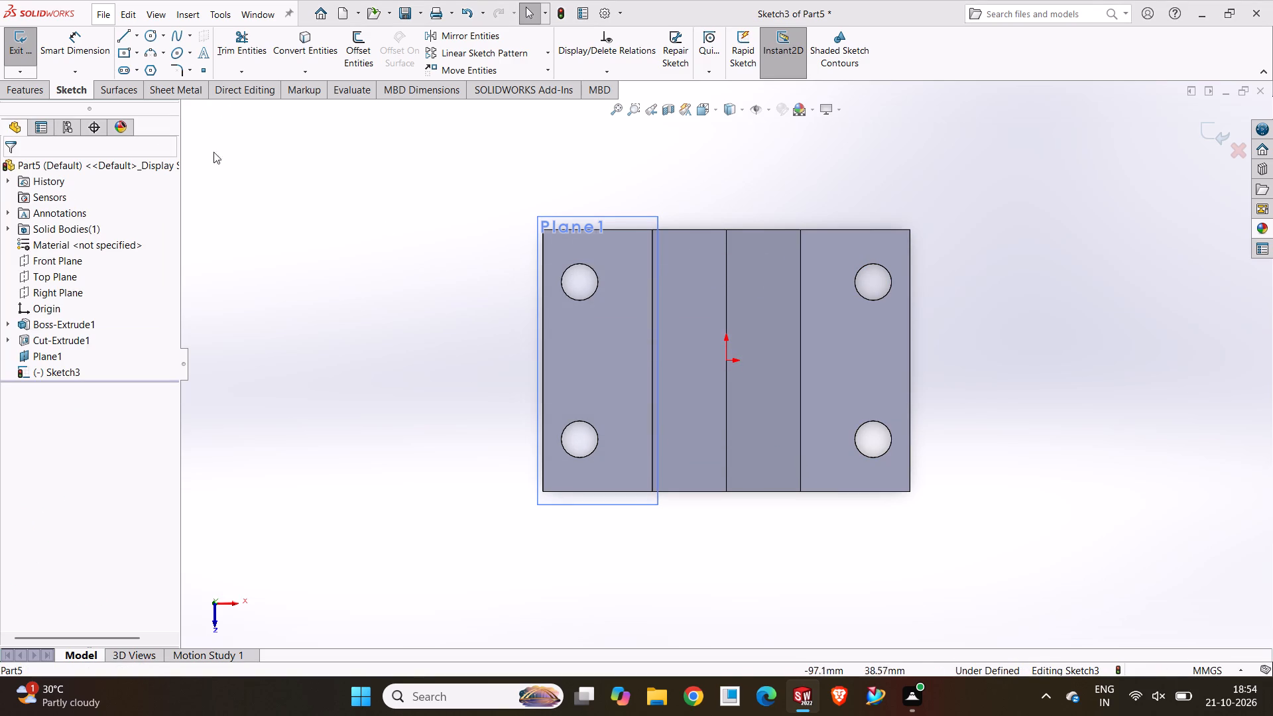
# Sketch a new center rectangle from the origin, about 21 mm wide and 34.5 mm tall.
pyautogui.click(127, 56)
pyautogui.scroll(-11, 748, 311)
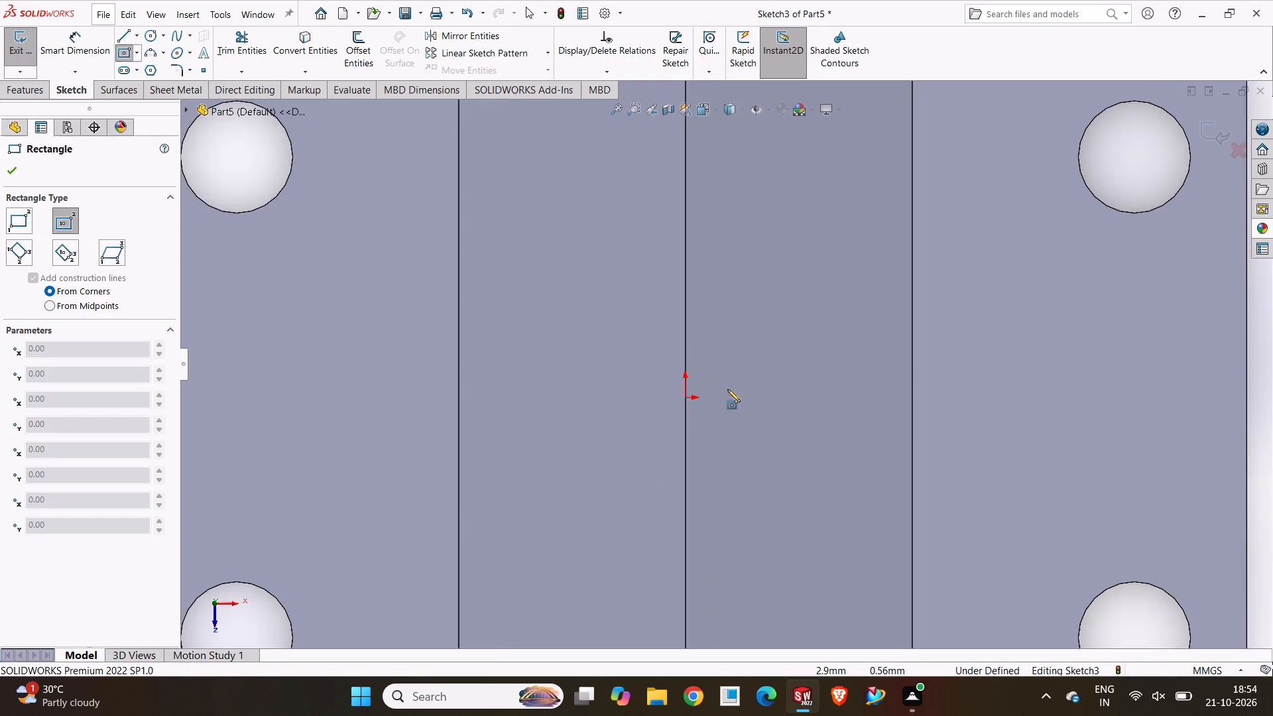
pyautogui.scroll(-8, 727, 389)
pyautogui.click(717, 348)
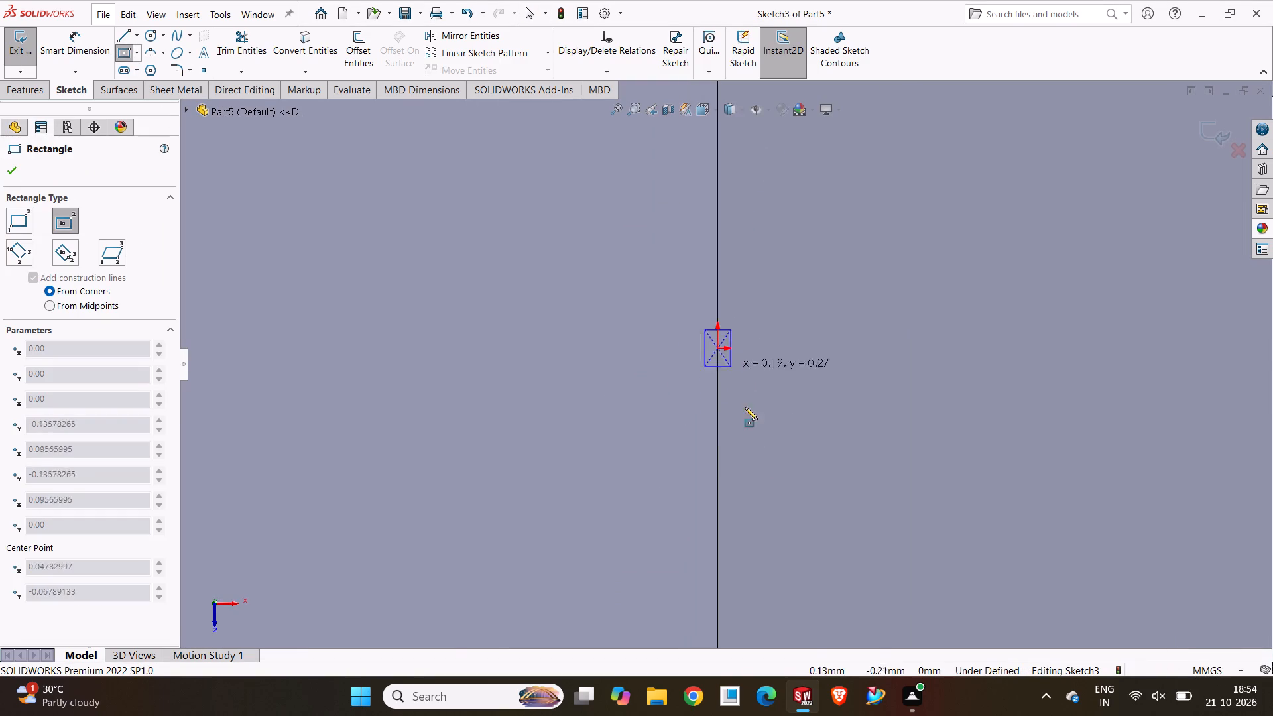
pyautogui.scroll(6, 806, 480)
pyautogui.scroll(6, 835, 554)
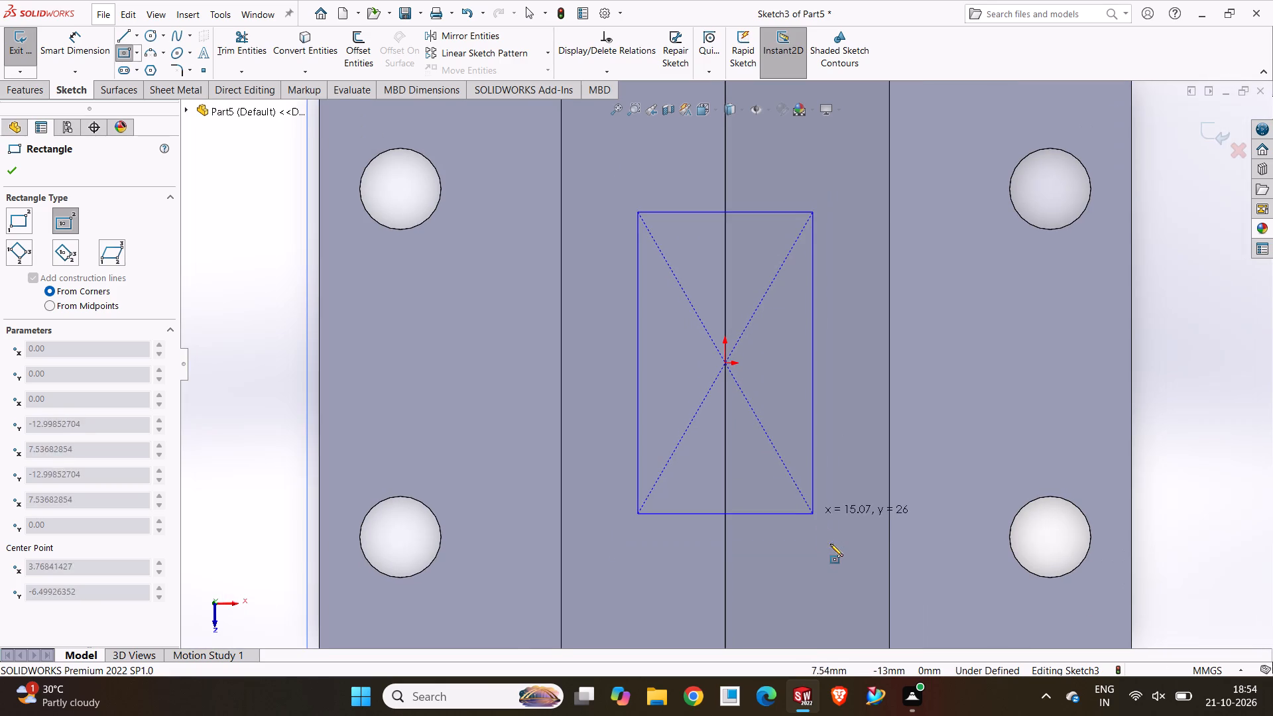
pyautogui.click(847, 563)
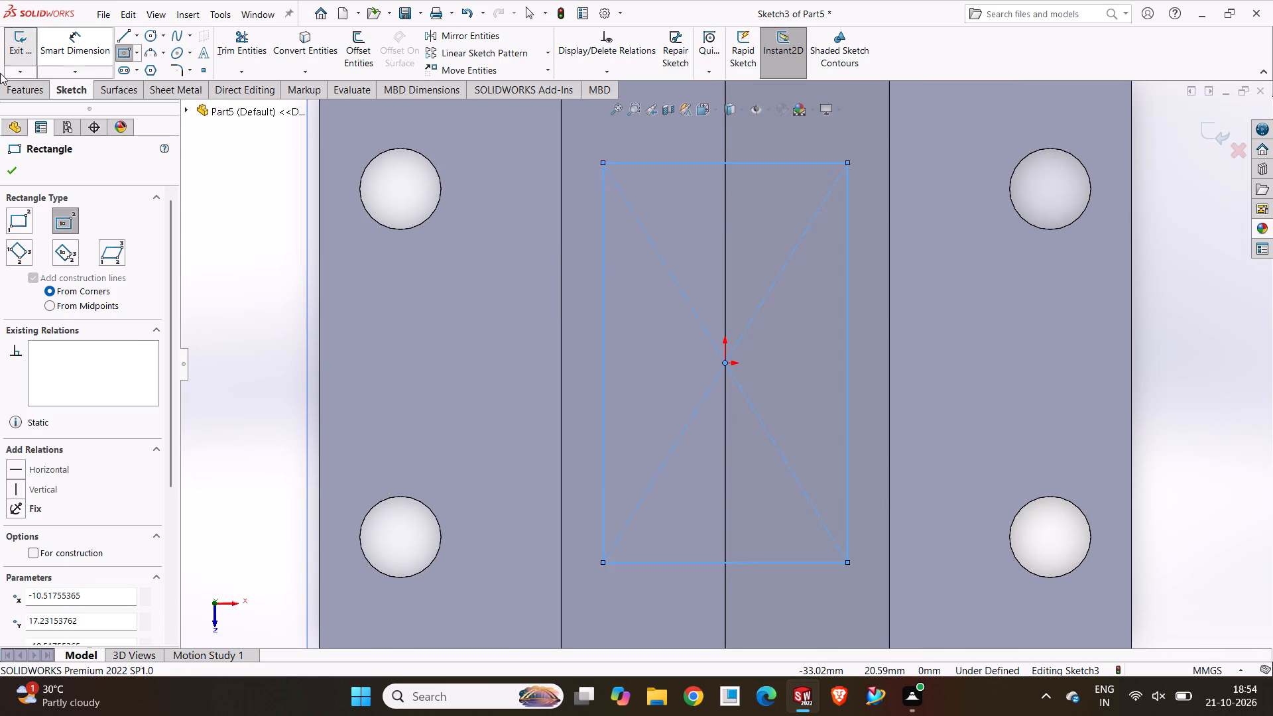
# Dimension the new rectangle's top edge and set its width to 20 mm.
pyautogui.click(70, 53)
pyautogui.scroll(4, 849, 223)
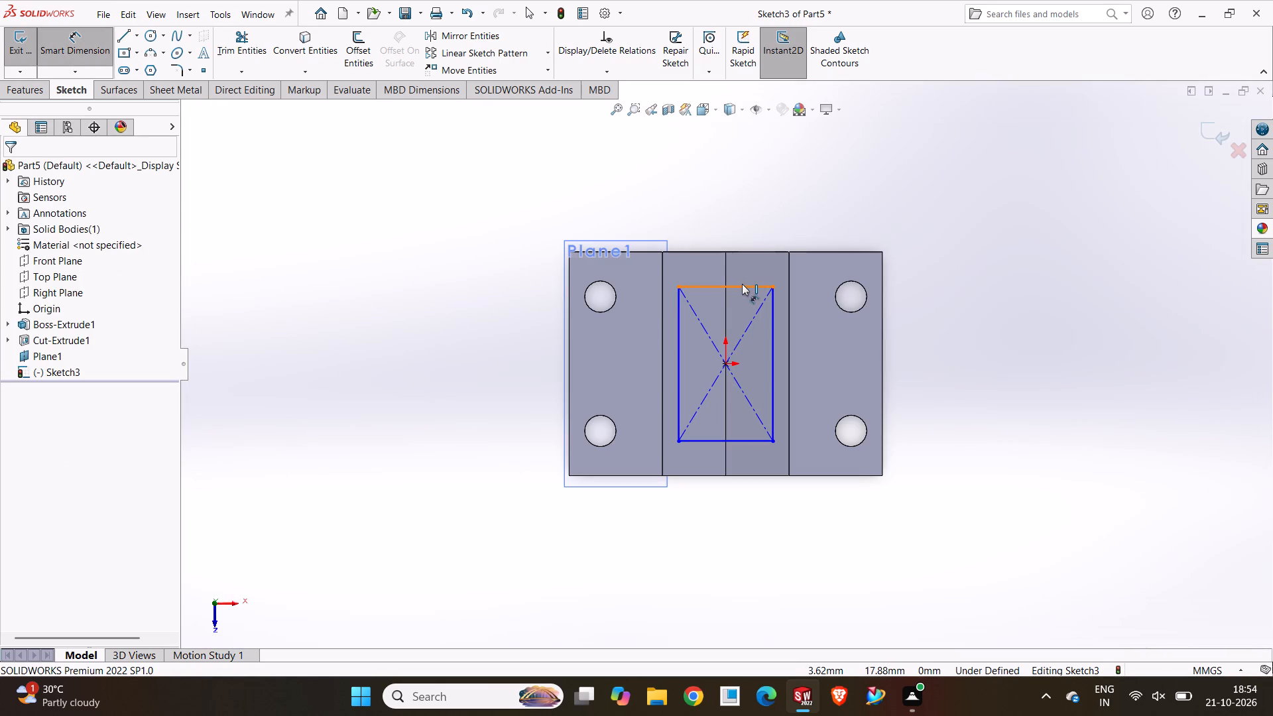
pyautogui.click(742, 284)
pyautogui.click(741, 225)
pyautogui.write('20')
pyautogui.press('Return')
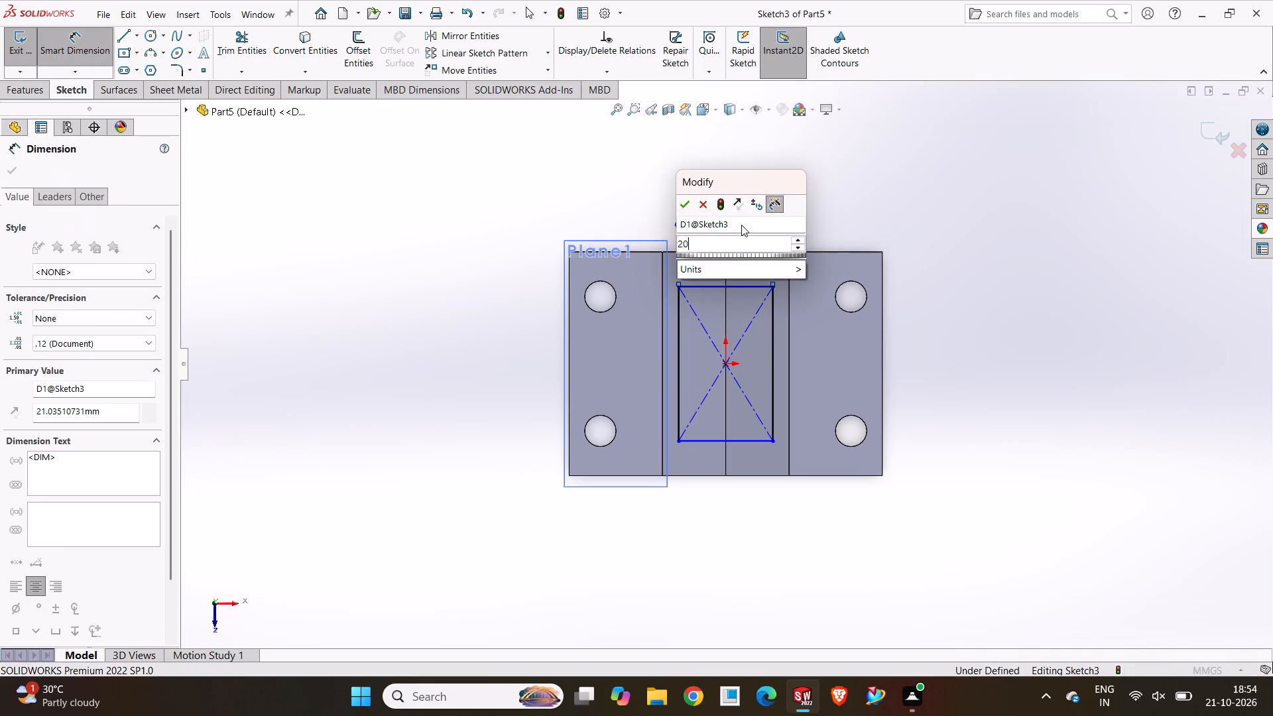
pyautogui.click(833, 218)
# Sketch a three-line recess on the rectangle's left edge, about 4 mm deep and 28 mm tall, with its lower line crossing that edge.
pyautogui.scroll(-4, 733, 304)
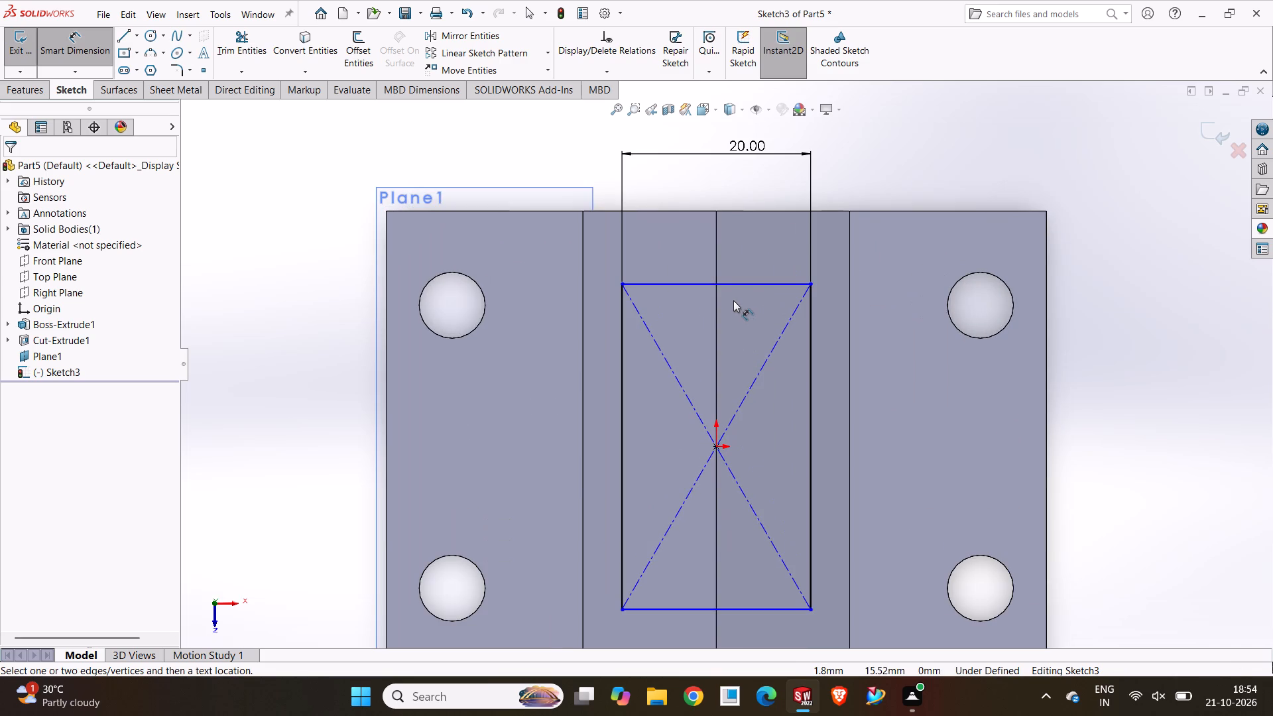
pyautogui.scroll(-2, 736, 302)
pyautogui.moveTo(117, 34); pyautogui.dragTo(125, 40)
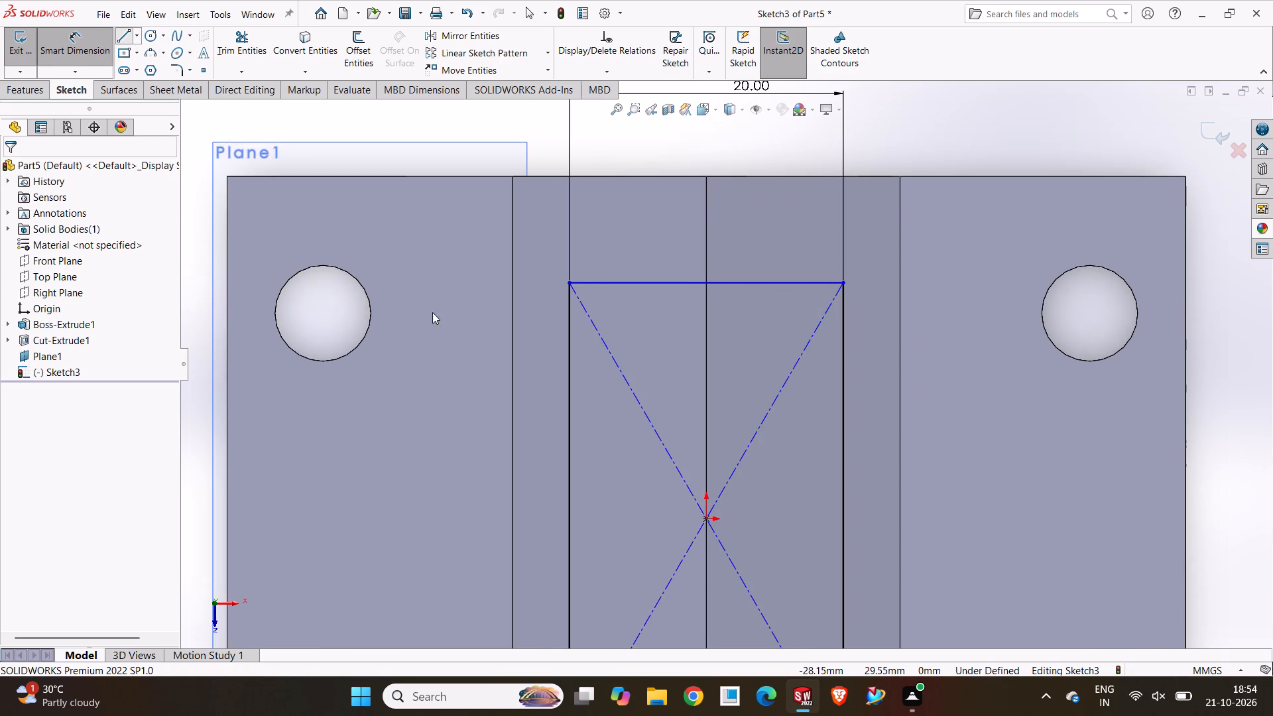
pyautogui.click(568, 328)
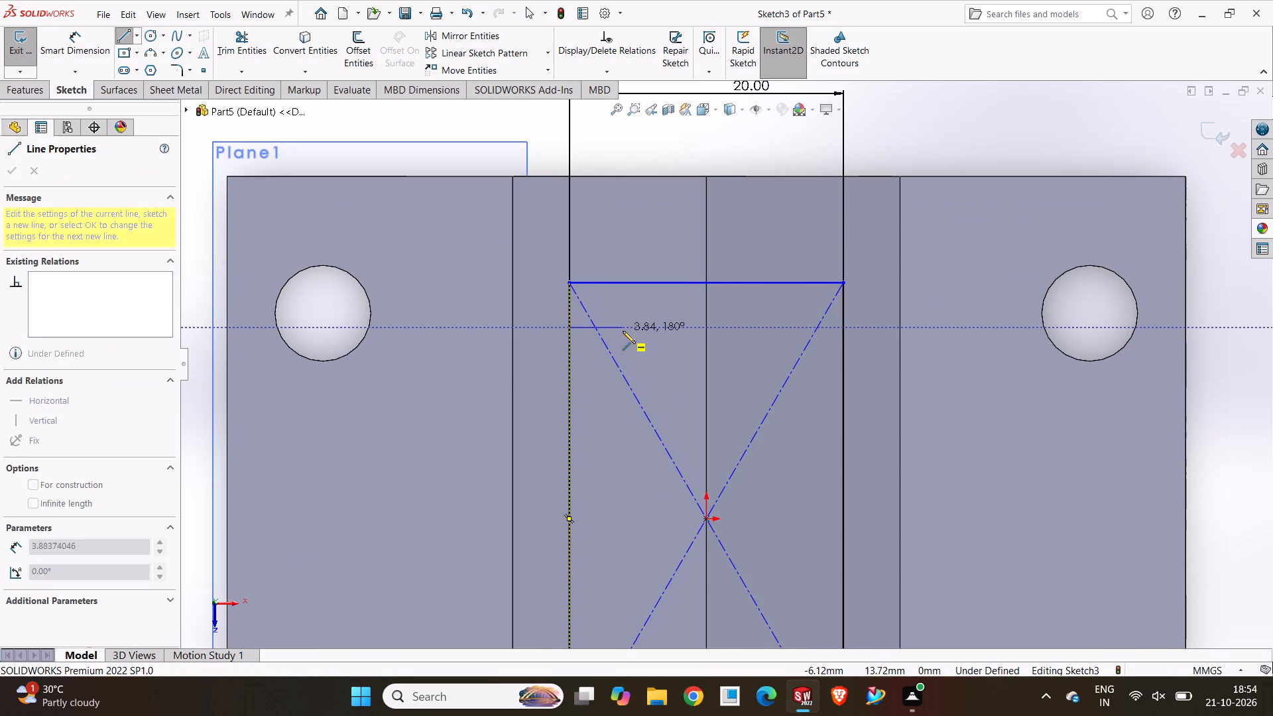
pyautogui.click(626, 331)
pyautogui.scroll(4, 638, 453)
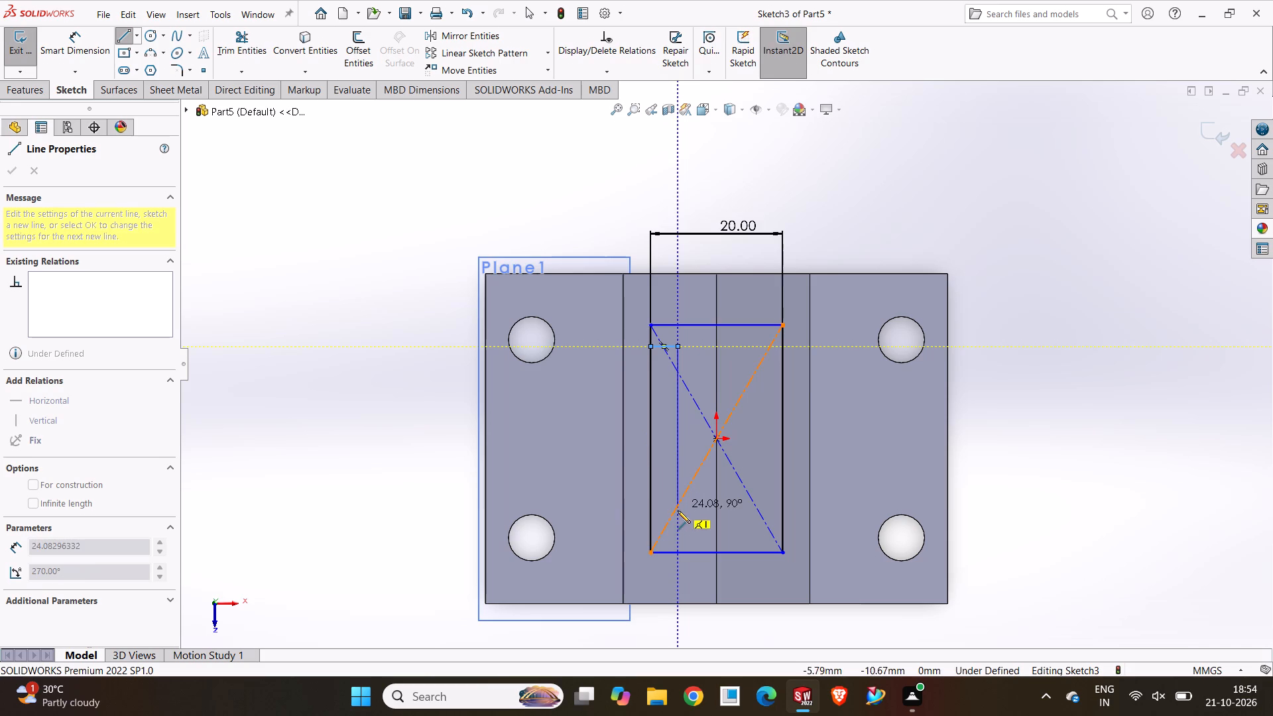
pyautogui.click(675, 532)
pyautogui.click(645, 531)
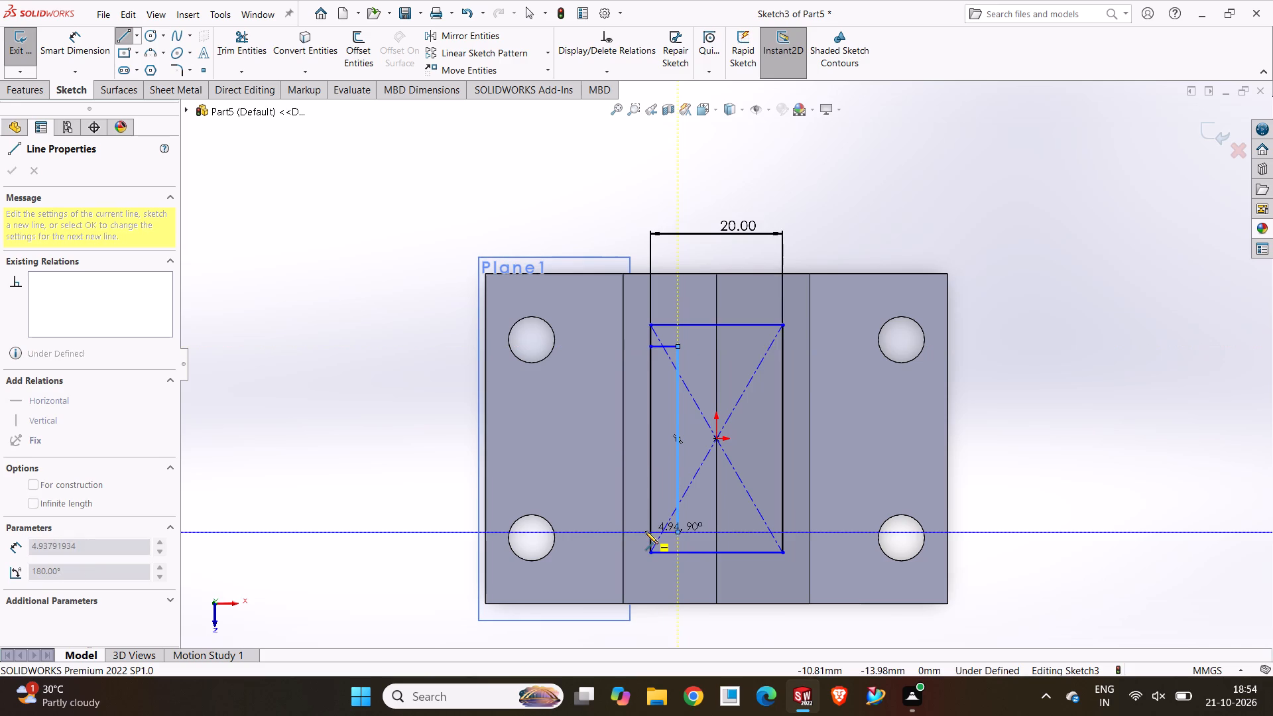
pyautogui.press('Escape')
# Apply horizontal relations to the recess's upper and lower lines and a vertical relation to its long line.
pyautogui.scroll(-5, 724, 377)
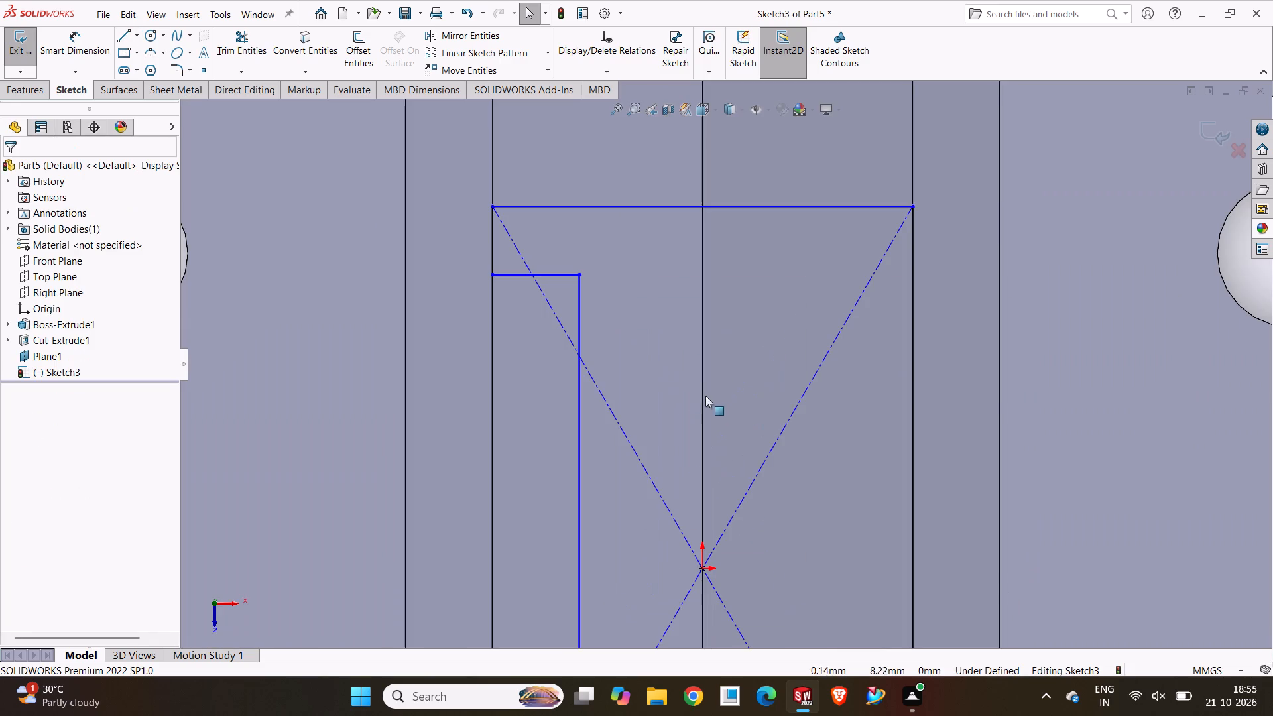
pyautogui.scroll(1, 661, 389)
pyautogui.click(561, 290)
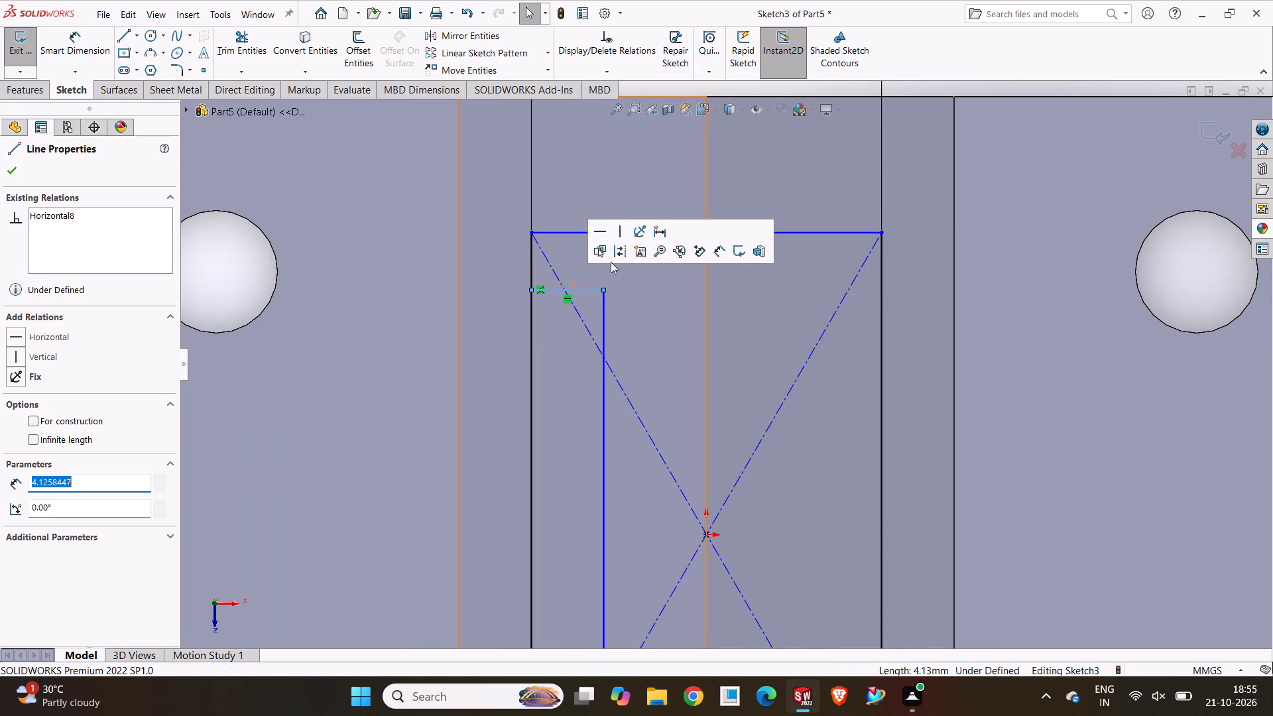
pyautogui.click(603, 234)
pyautogui.click(603, 308)
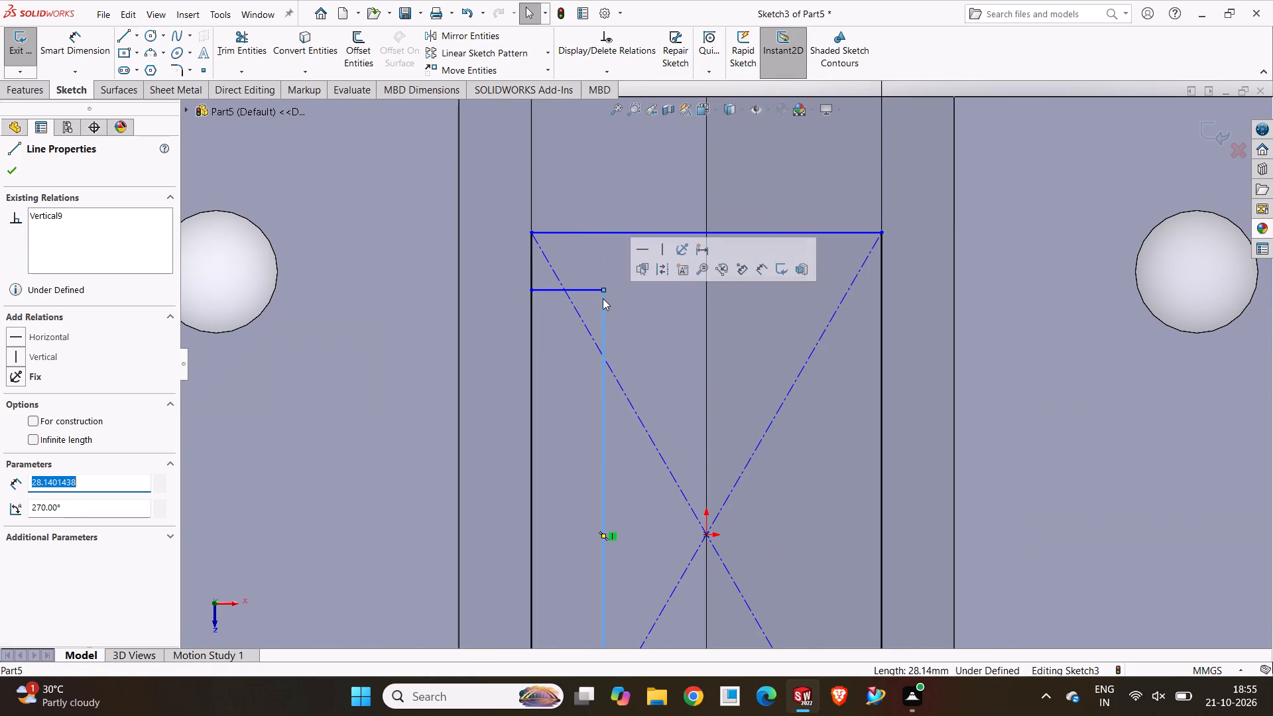
pyautogui.click(663, 249)
pyautogui.scroll(4, 578, 408)
pyautogui.scroll(-2, 737, 578)
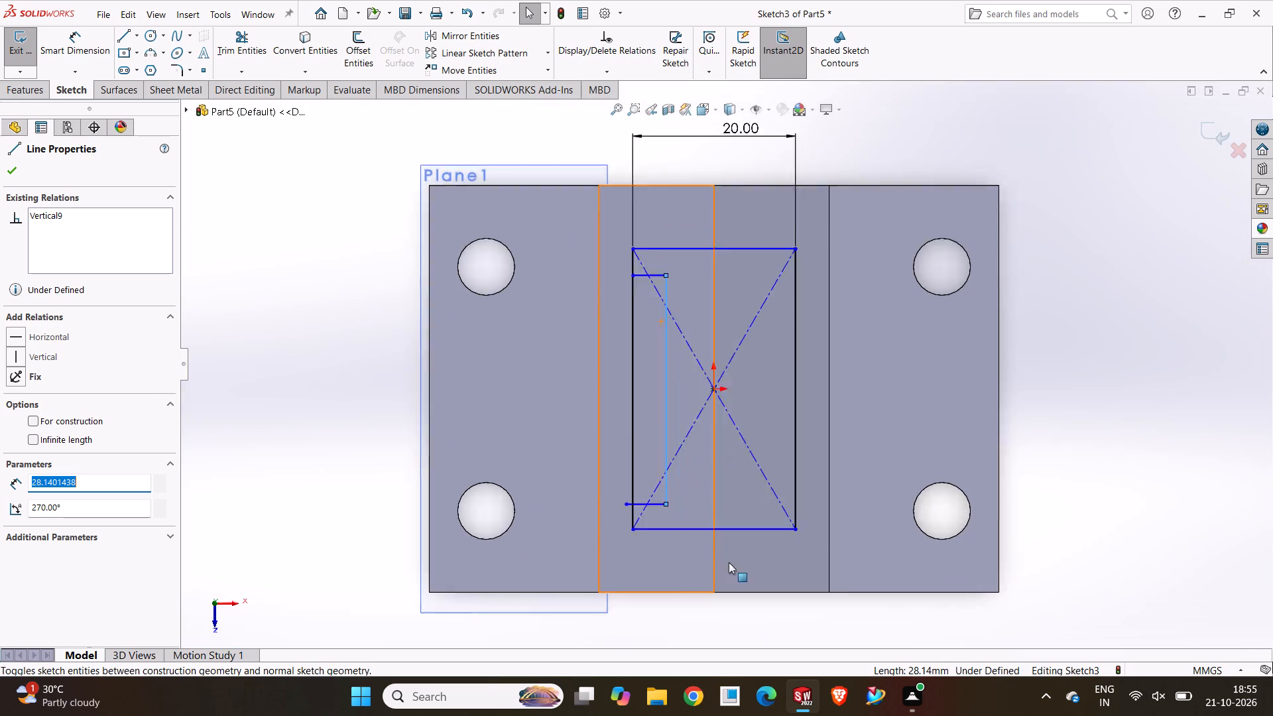
pyautogui.scroll(-1, 729, 562)
pyautogui.click(627, 451)
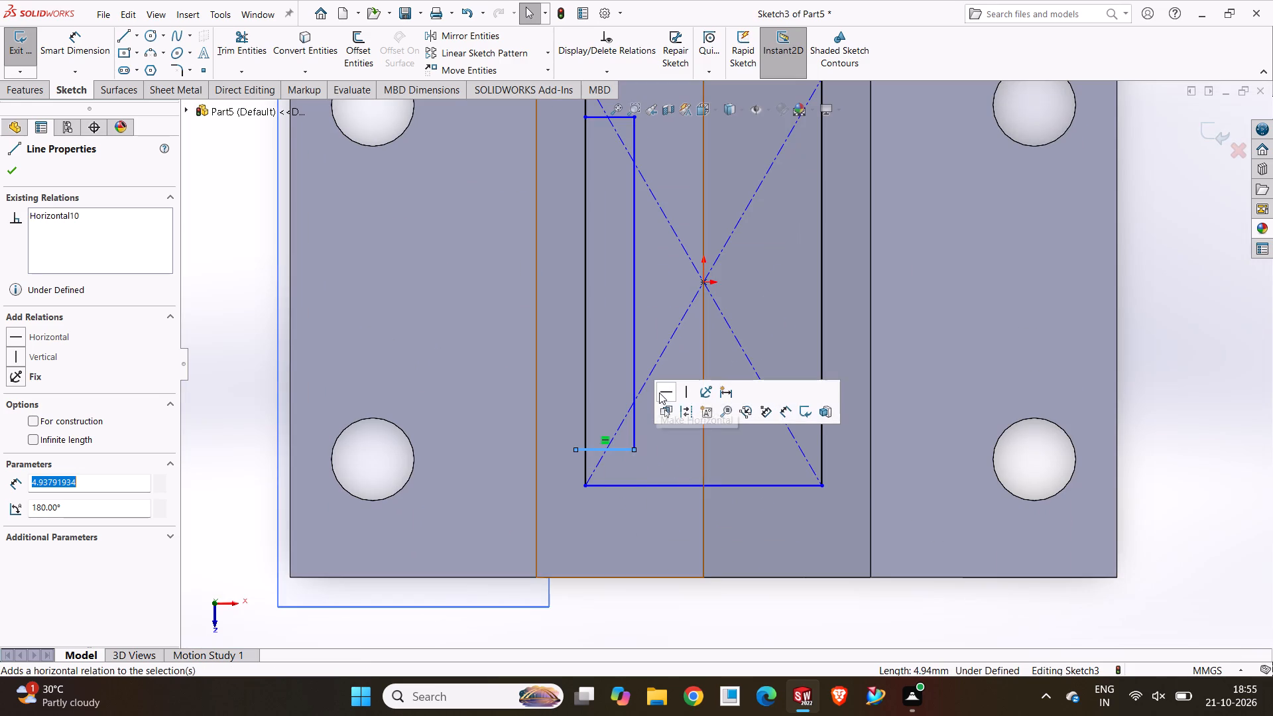
pyautogui.click(662, 392)
# Trim the rectangle's left edge between the recess lines and the lower line's overhang outside the rectangle.
pyautogui.click(255, 44)
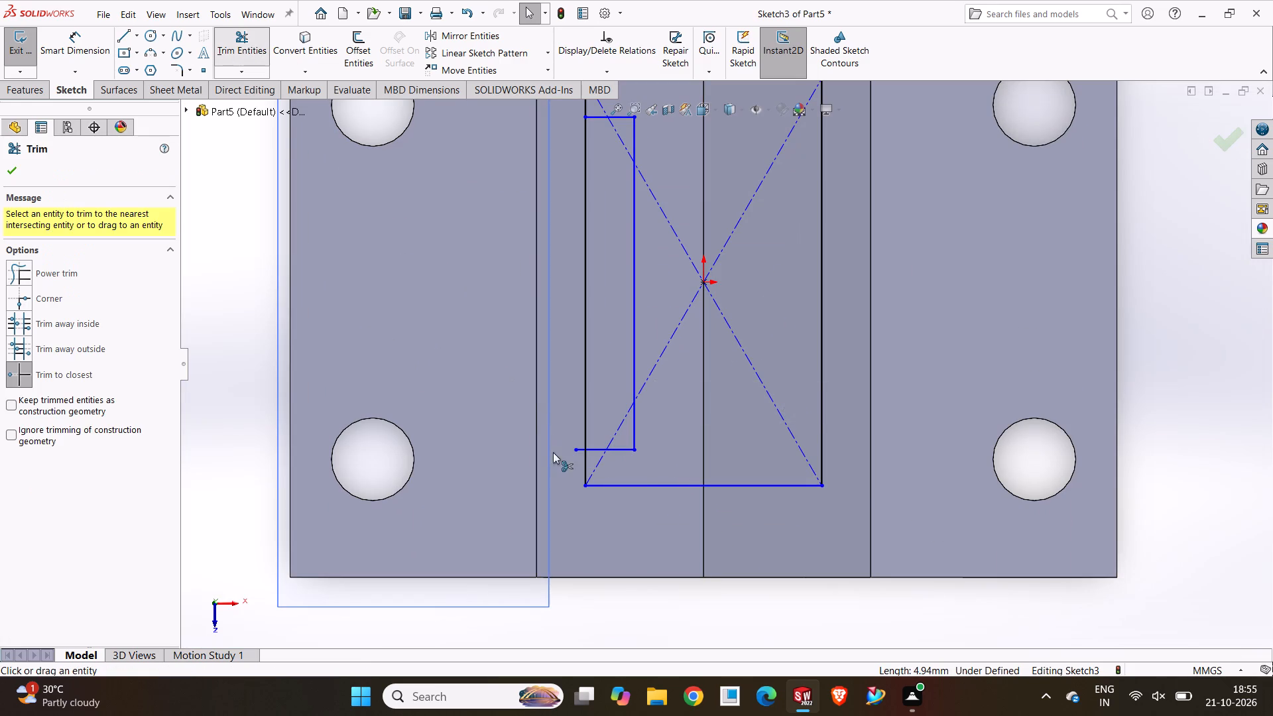
pyautogui.click(581, 449)
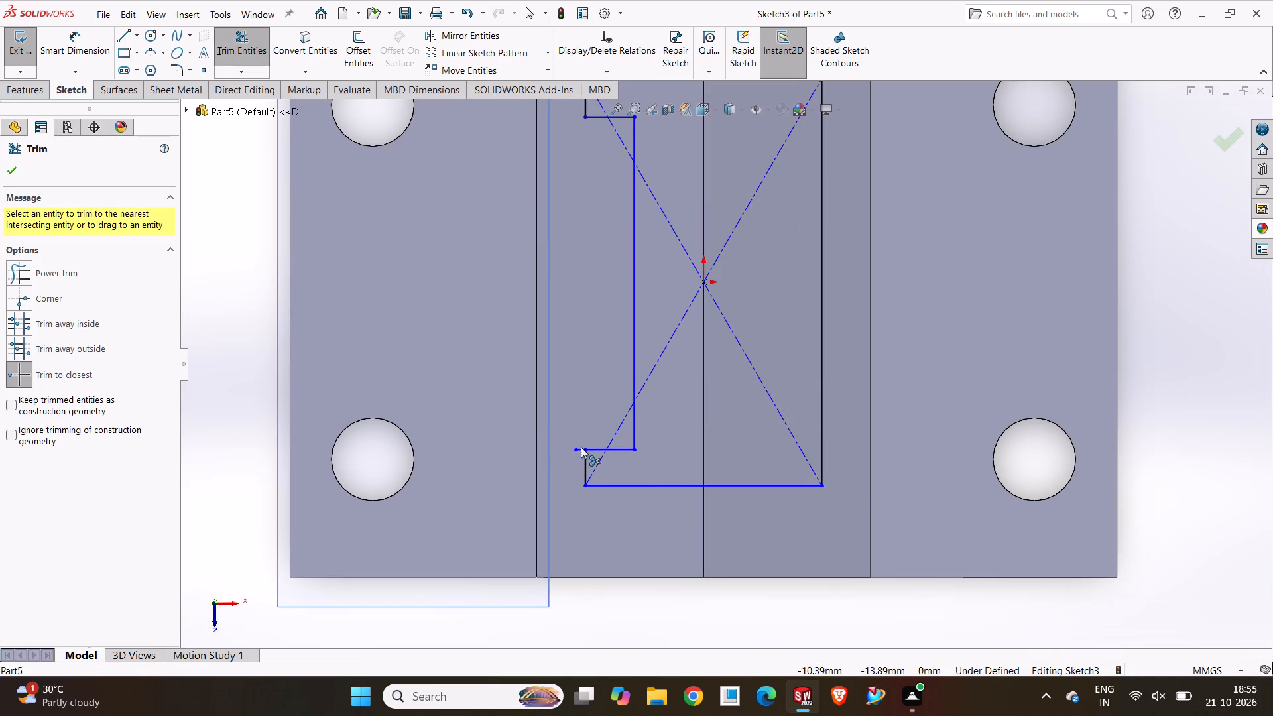
pyautogui.click(578, 447)
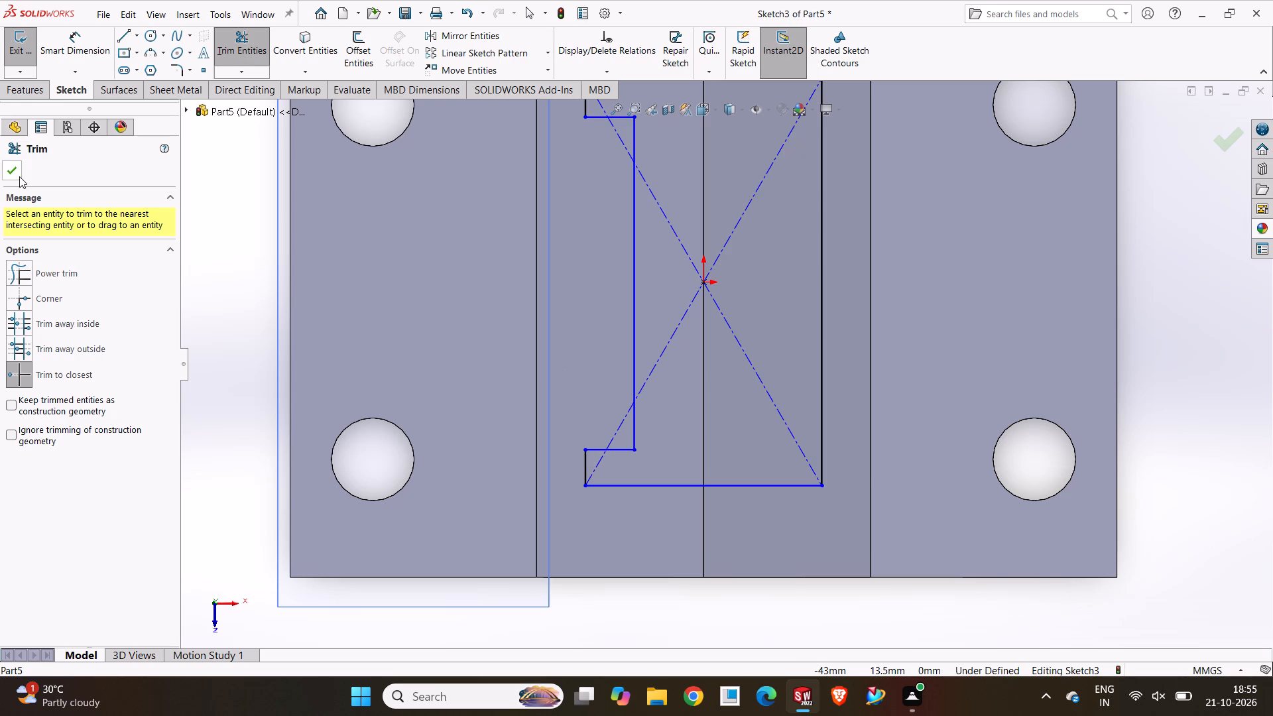
pyautogui.click(17, 175)
# Dimension the short left edge below the recess and set its length to 5 mm.
pyautogui.click(72, 30)
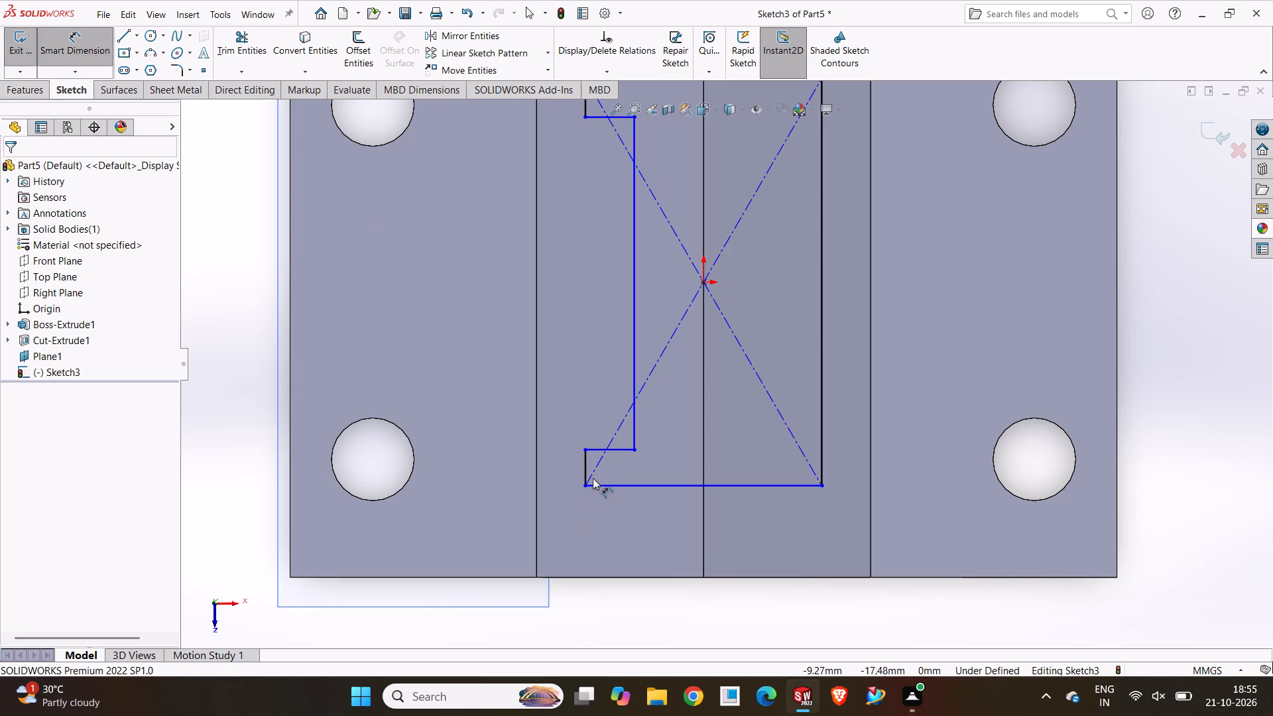
pyautogui.click(585, 459)
pyautogui.click(558, 465)
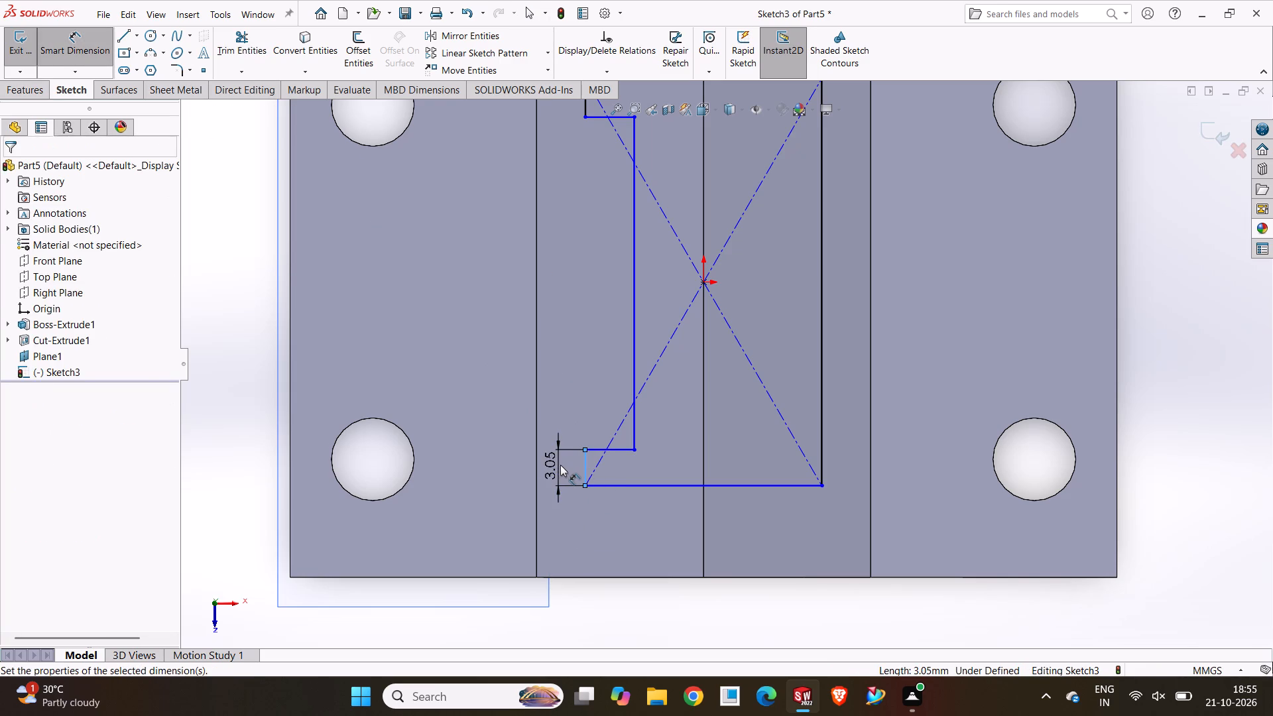
pyautogui.press('5')
pyautogui.press('Return')
# Set the length of the short left edge below the recess to 2.5 mm.
pyautogui.scroll(3, 631, 303)
pyautogui.scroll(-4, 628, 278)
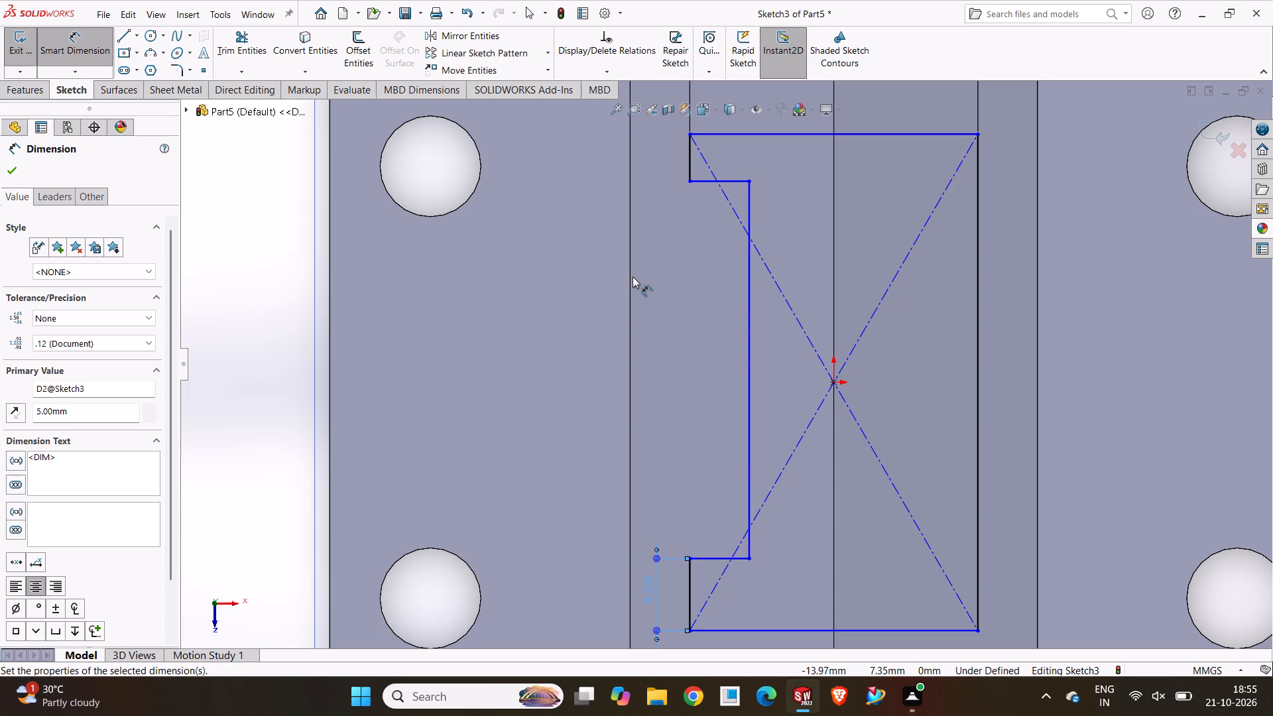
pyautogui.doubleClick(649, 590)
pyautogui.press('5')
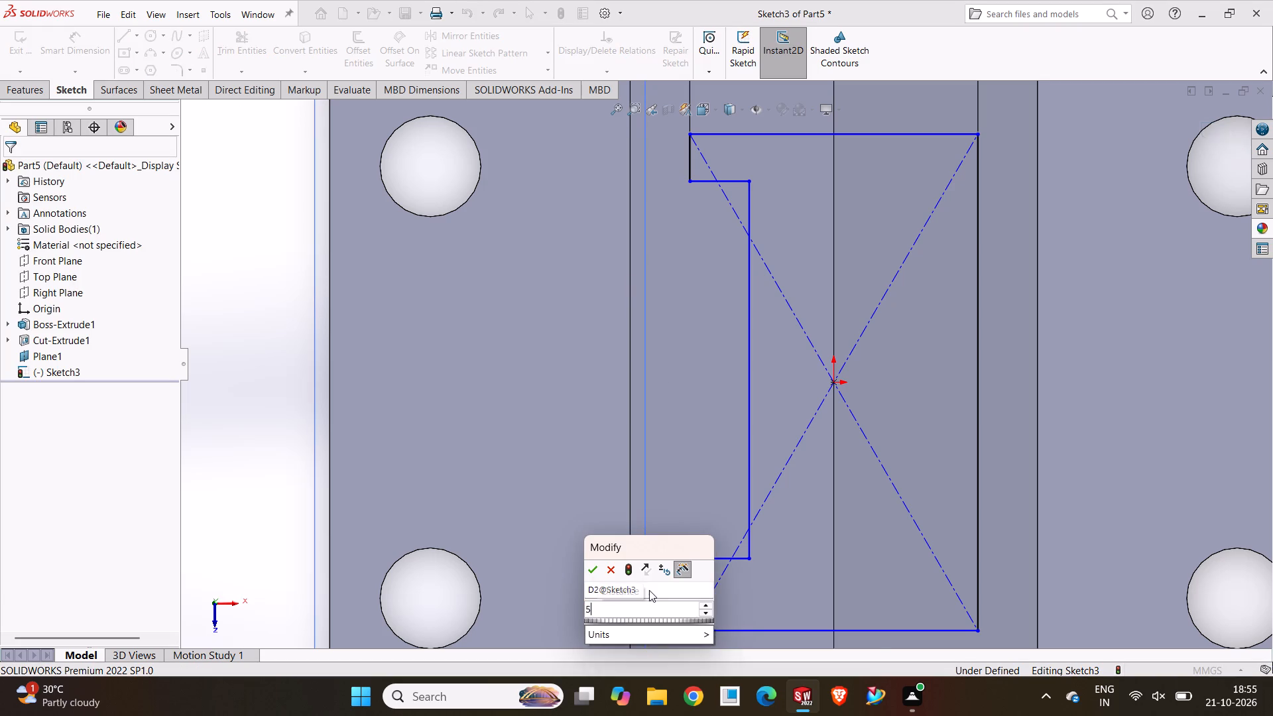
pyautogui.press('BackSpace')
pyautogui.write('2.5')
pyautogui.press('Return')
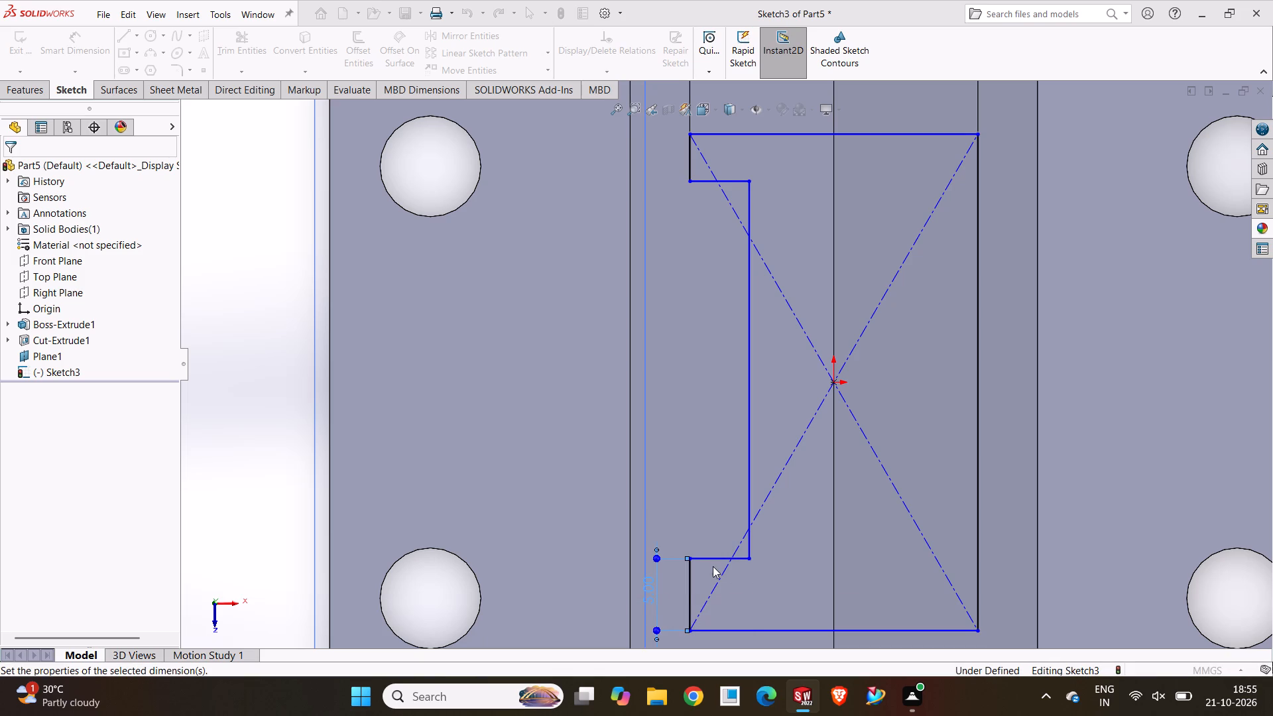
# Dimension the short left edge above the recess and set its length to 2.5 mm.
pyautogui.scroll(3, 727, 335)
pyautogui.scroll(-4, 735, 274)
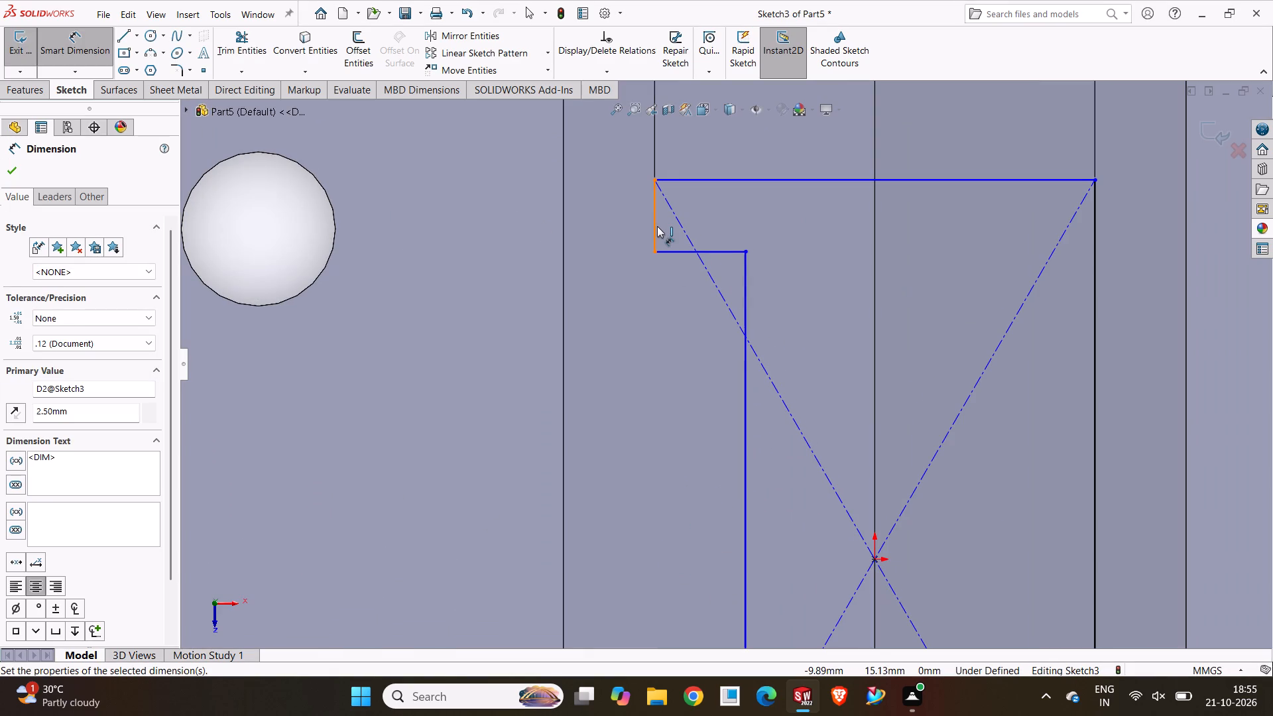
pyautogui.click(657, 226)
pyautogui.click(625, 222)
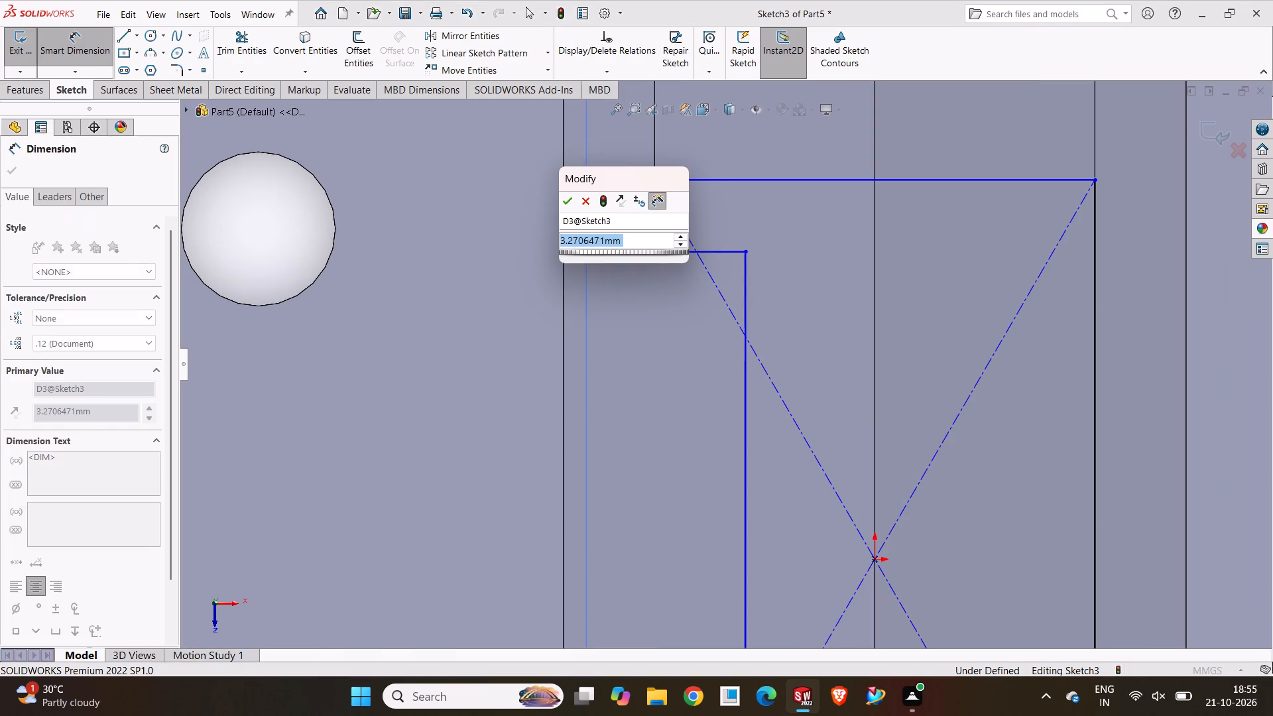
pyautogui.write('2.50')
pyautogui.press('Return')
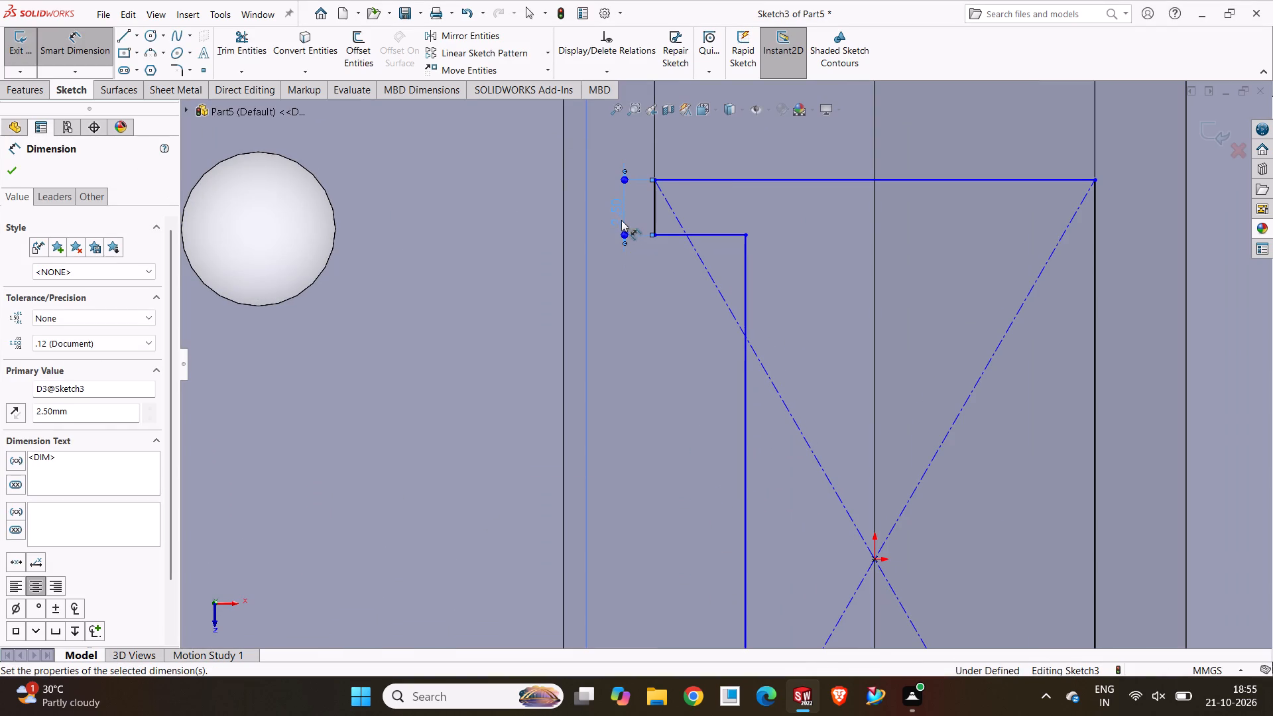
pyautogui.scroll(4, 944, 316)
pyautogui.click(1159, 400)
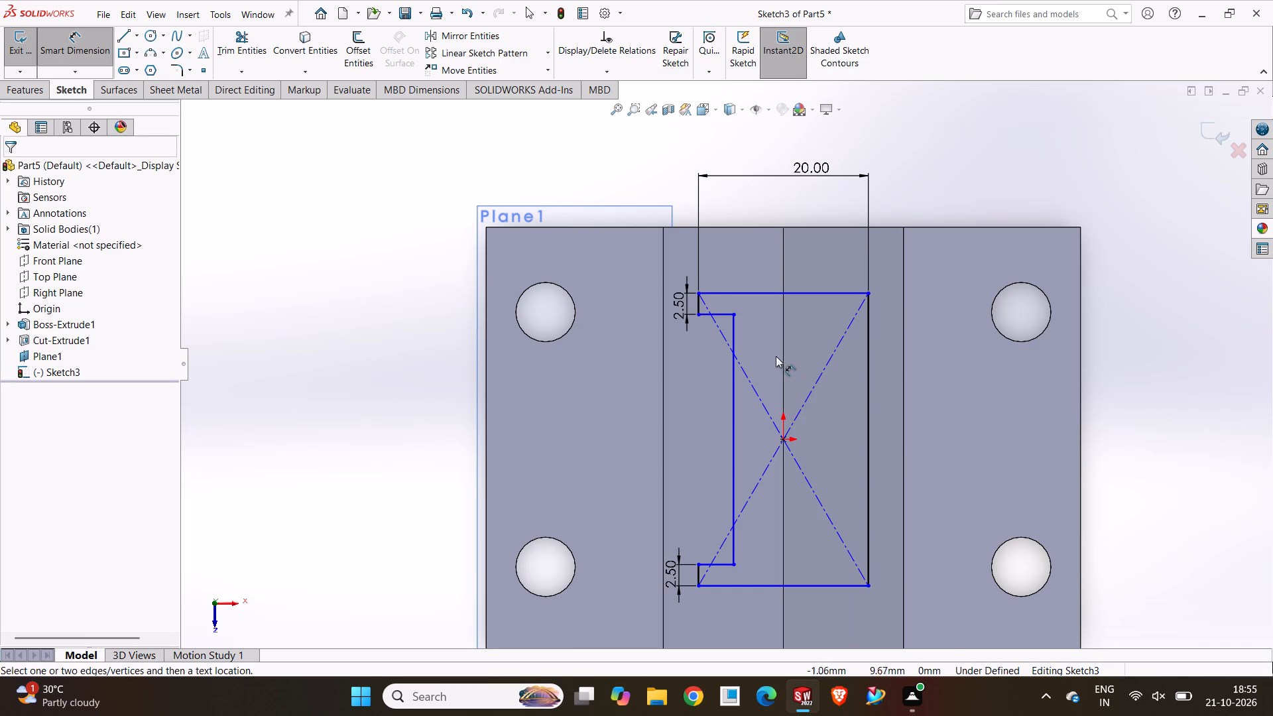
# Dimension the profile's overall height between its top and bottom edges and set it to 25 mm.
pyautogui.scroll(-2, 778, 357)
pyautogui.scroll(1, 785, 363)
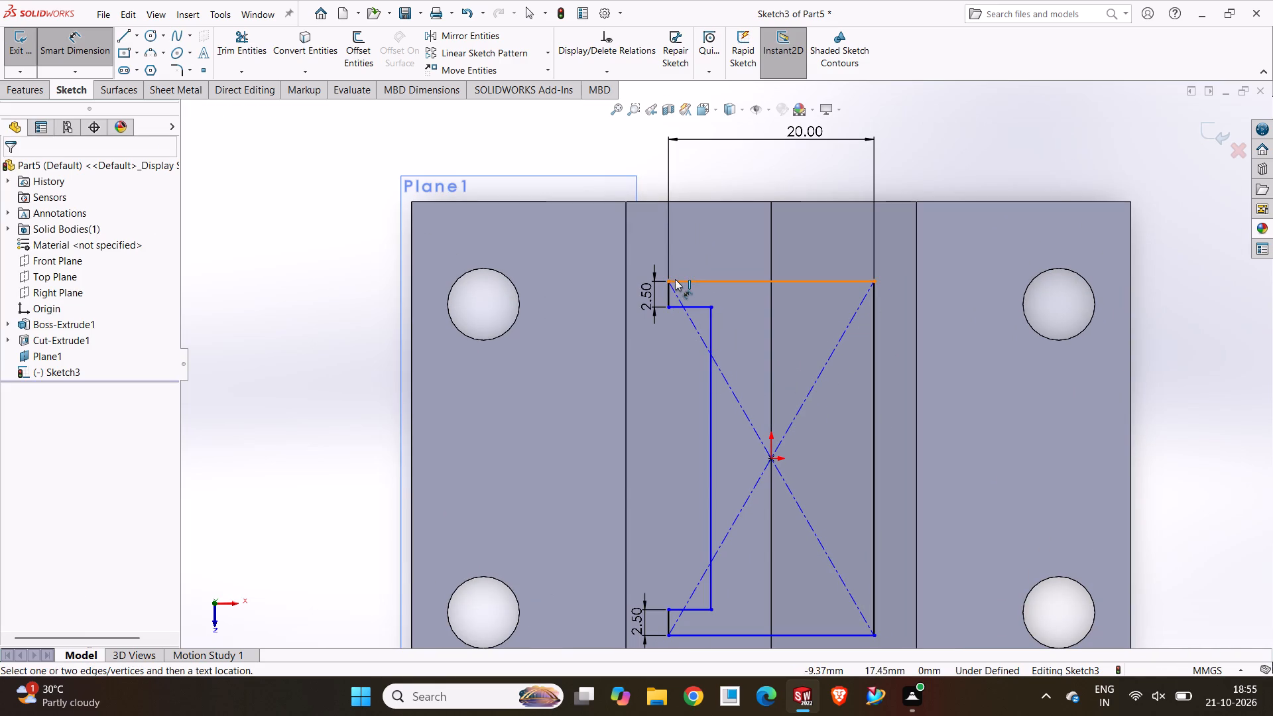
pyautogui.click(675, 279)
pyautogui.click(698, 634)
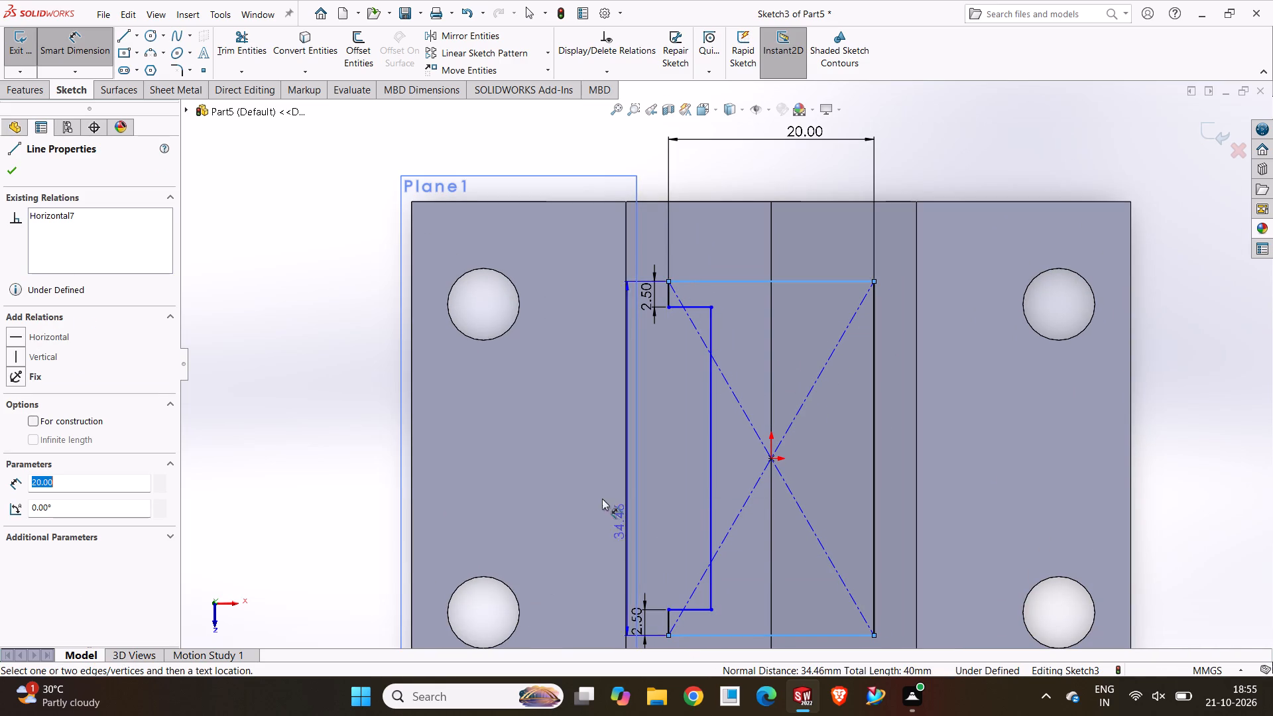
pyautogui.click(574, 466)
pyautogui.press('2')
pyautogui.press('5')
pyautogui.press('Return')
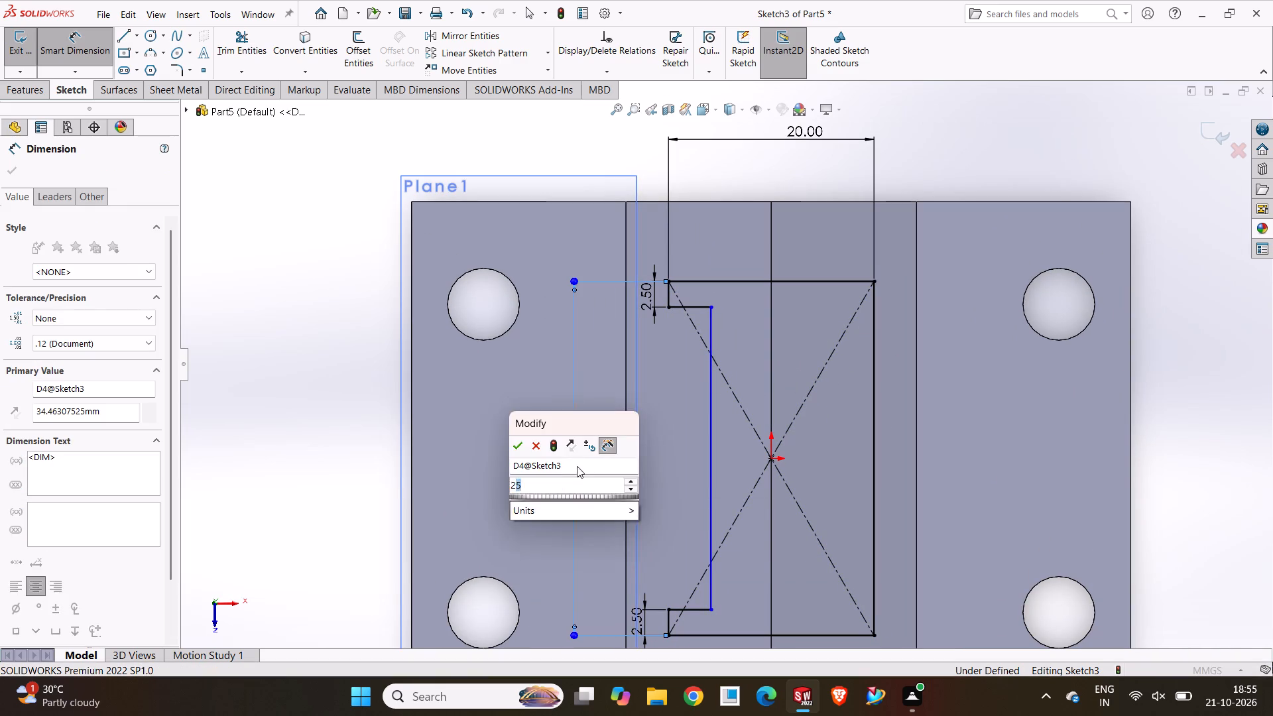
pyautogui.moveTo(317, 403); pyautogui.dragTo(325, 404)
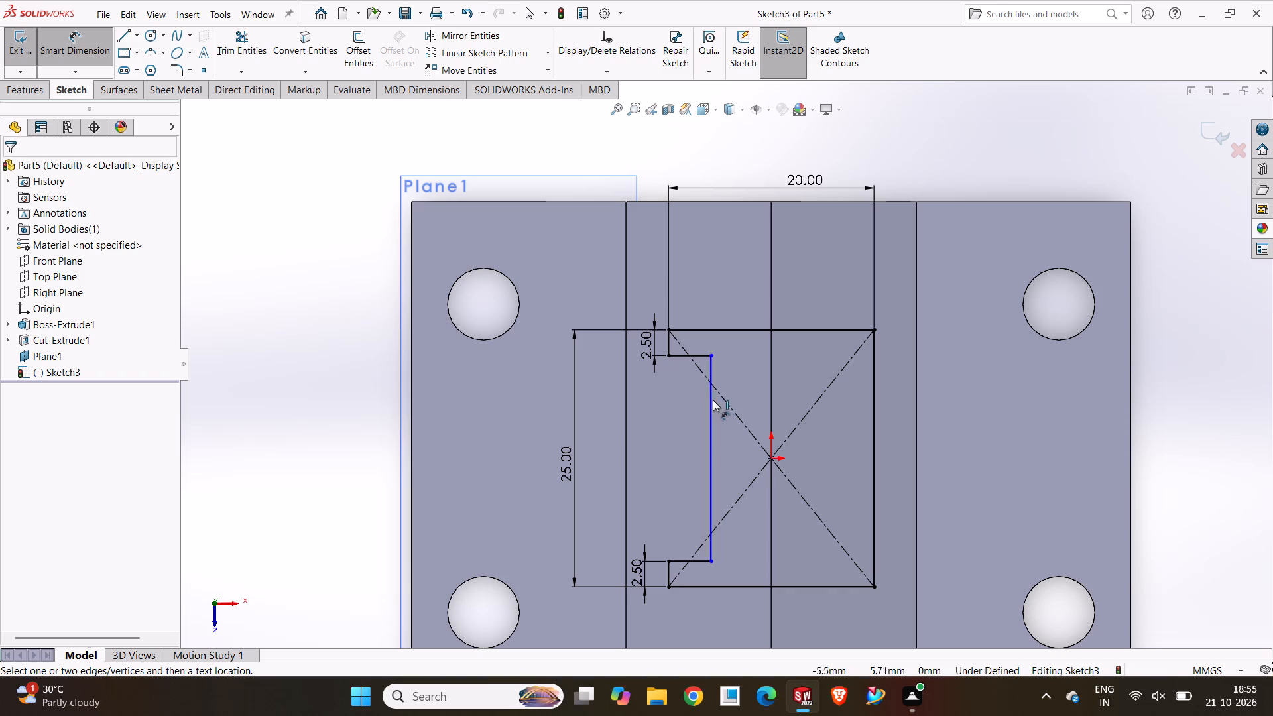
# Add a driven length dimension to the recess's long vertical line.
pyautogui.click(710, 406)
pyautogui.click(612, 420)
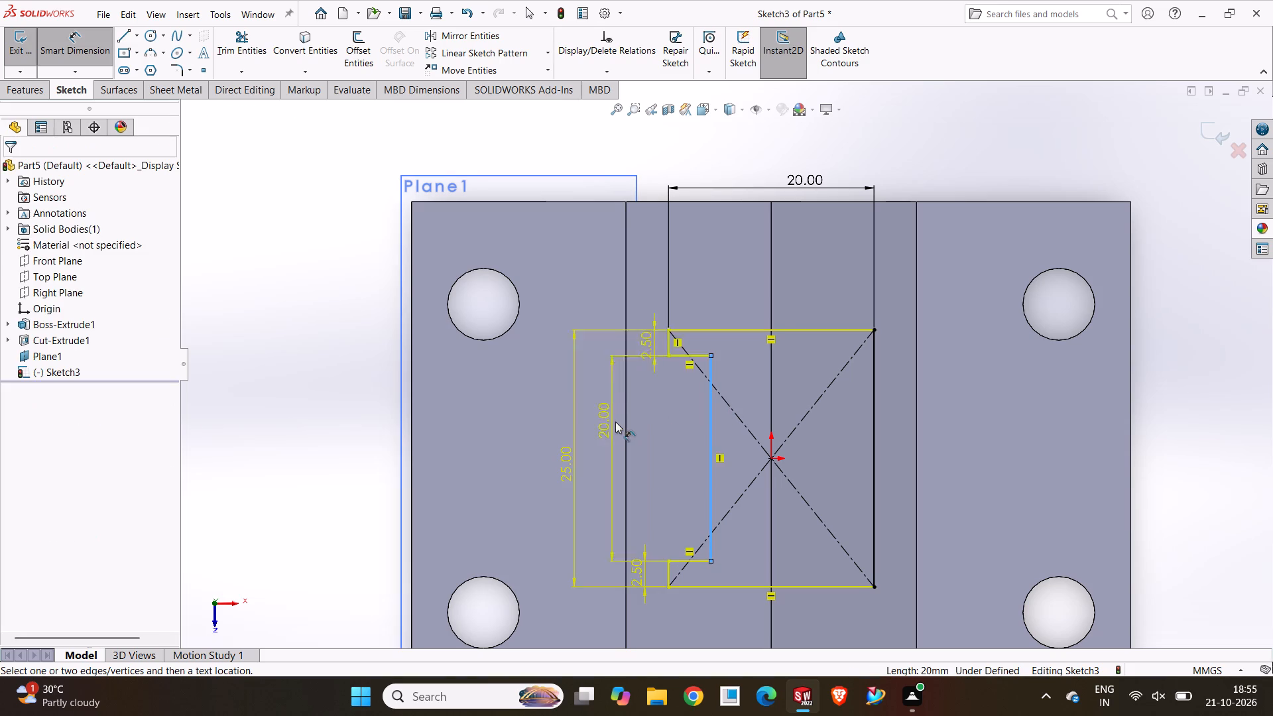
pyautogui.click(724, 341)
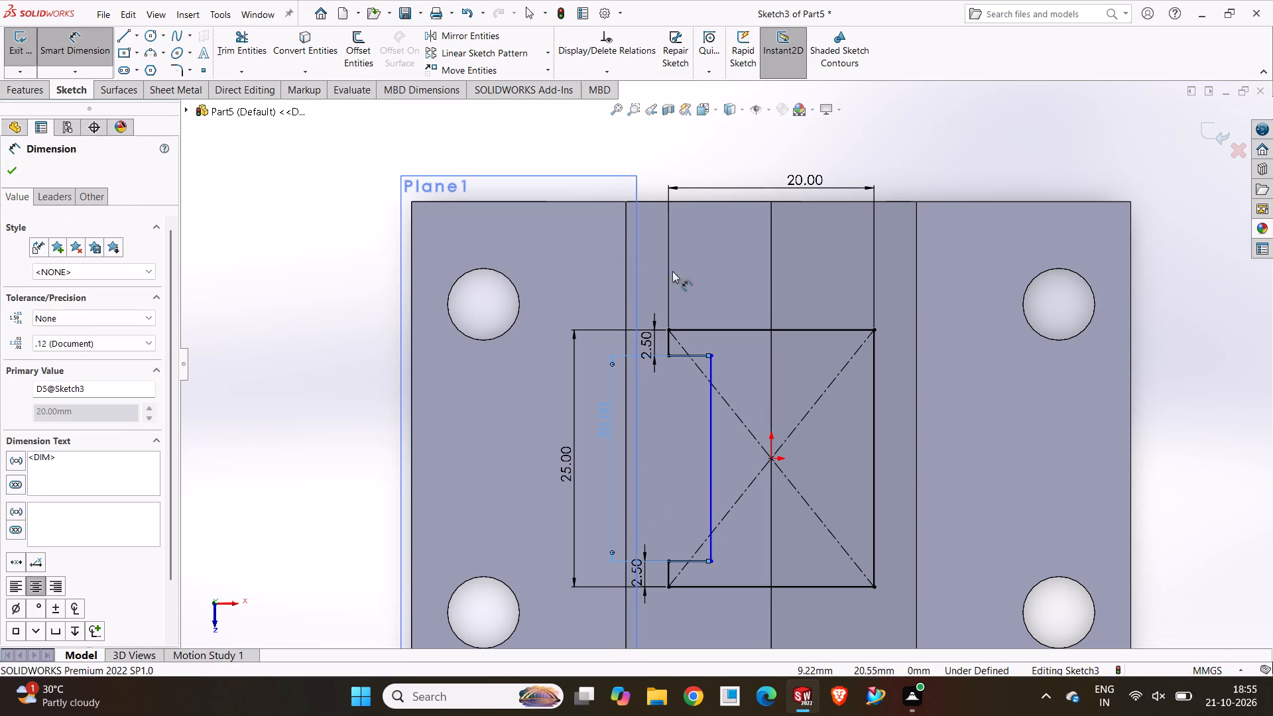
pyautogui.click(268, 308)
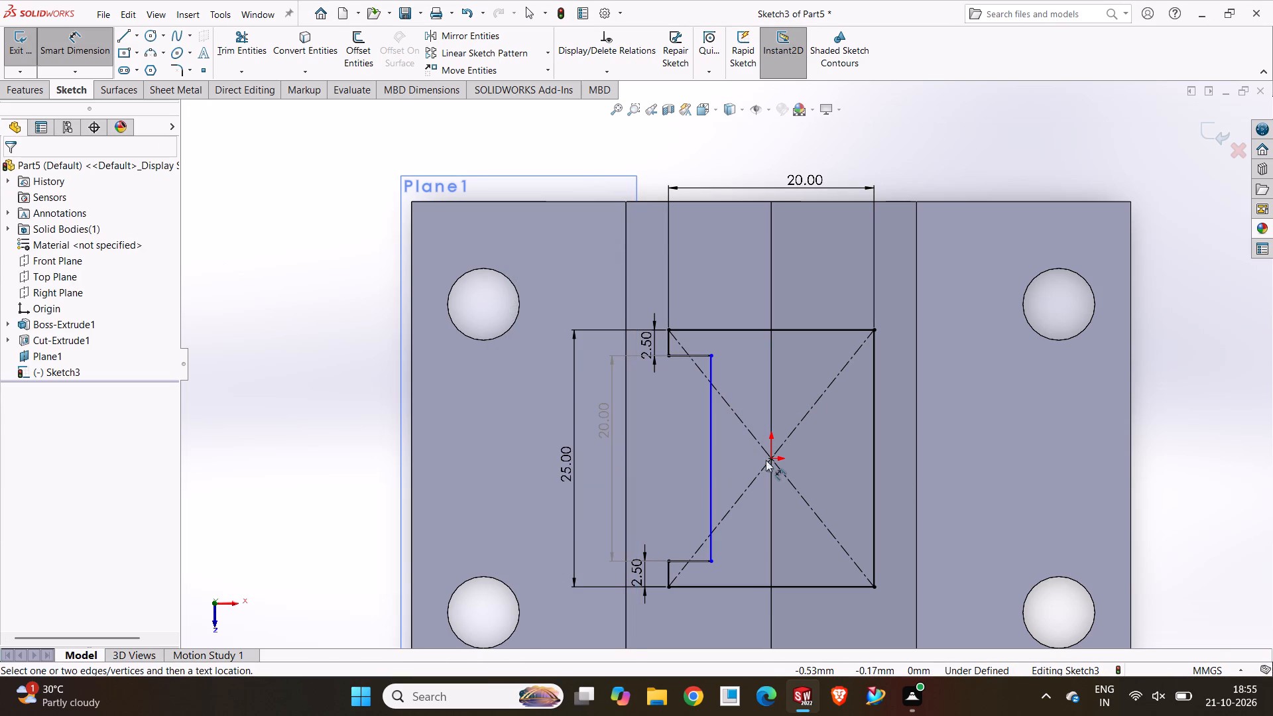
# Dimension the horizontal distance from the origin to the recess's vertical line and set it to 5 mm.
pyautogui.click(769, 460)
pyautogui.click(709, 440)
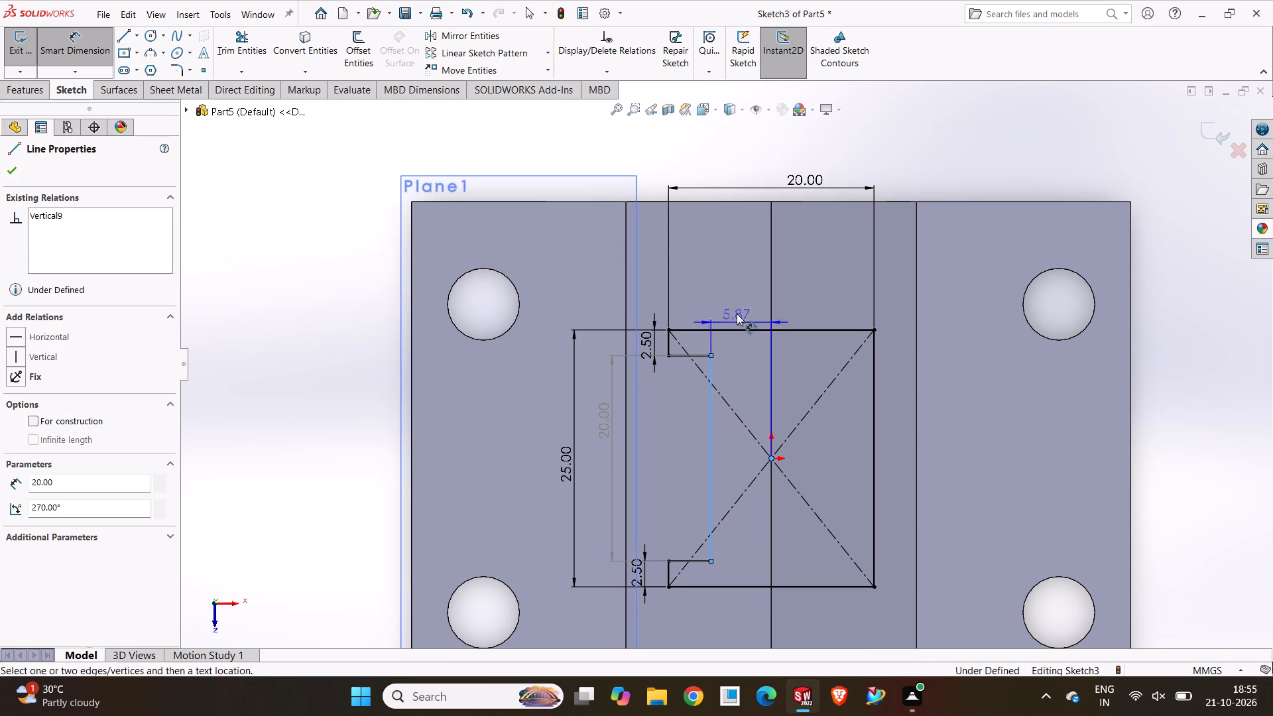
pyautogui.click(740, 273)
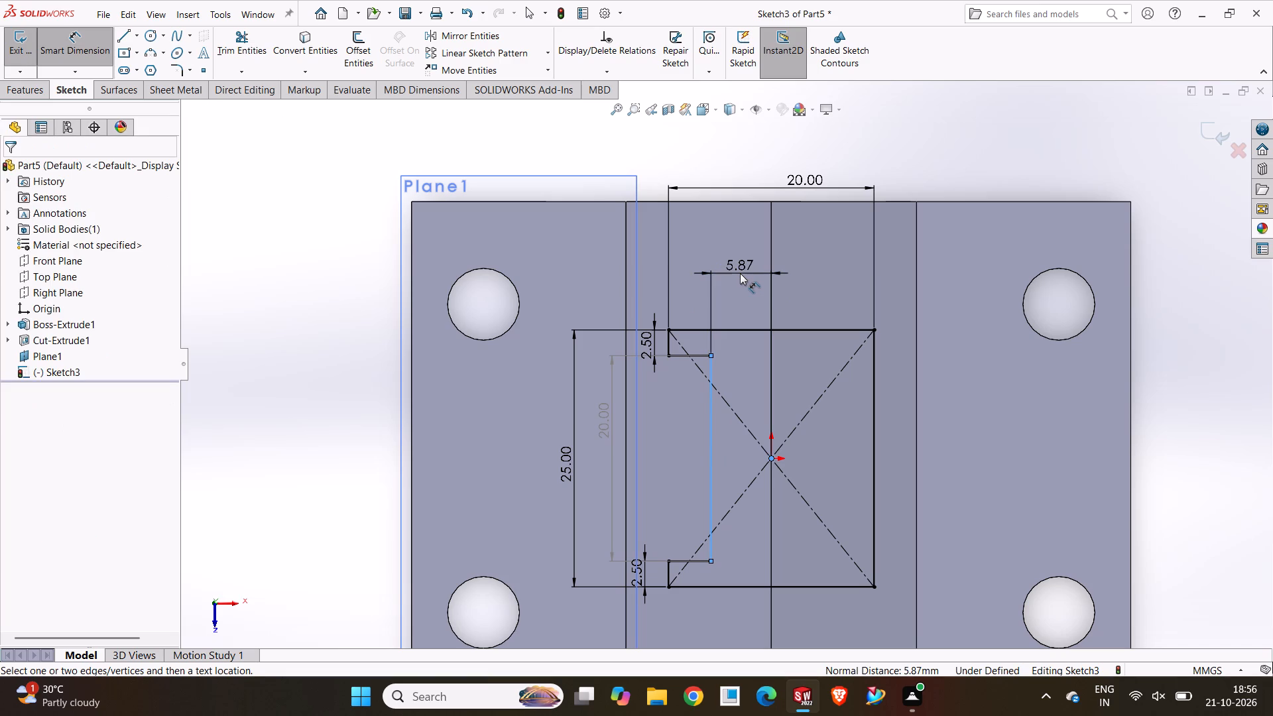
pyautogui.press('5')
pyautogui.press('Return')
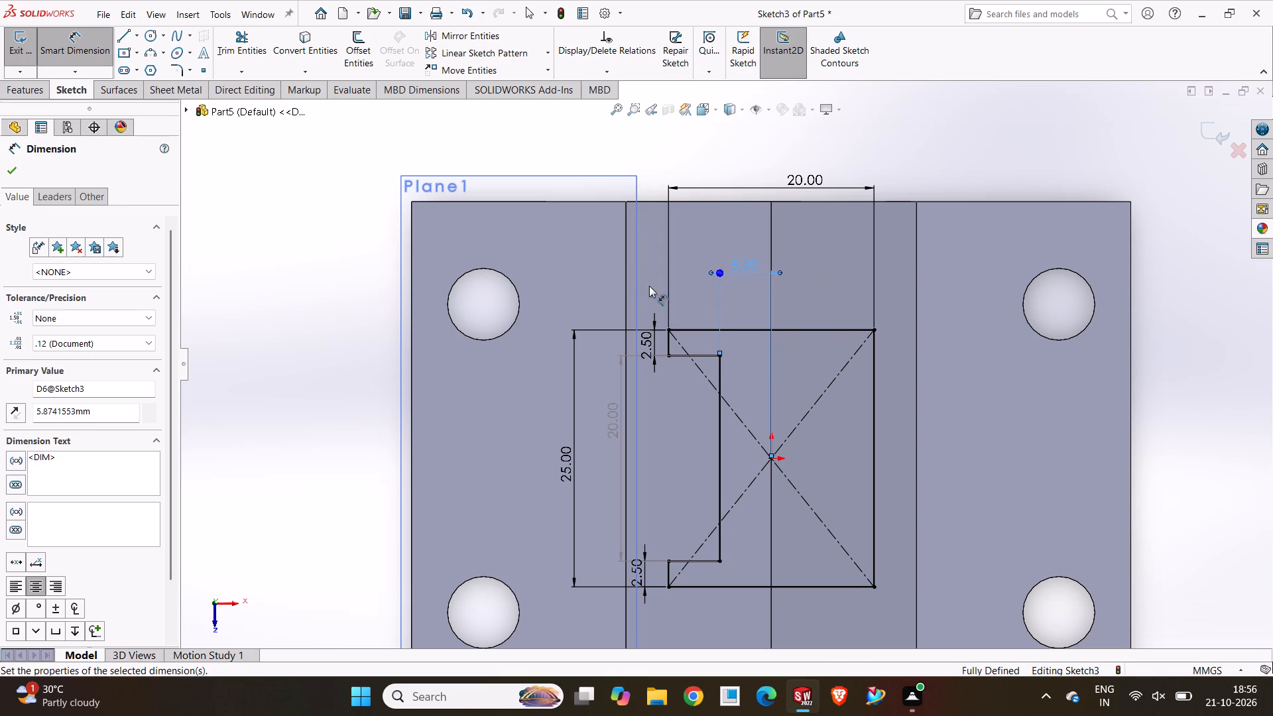
pyautogui.moveTo(269, 310); pyautogui.dragTo(285, 314)
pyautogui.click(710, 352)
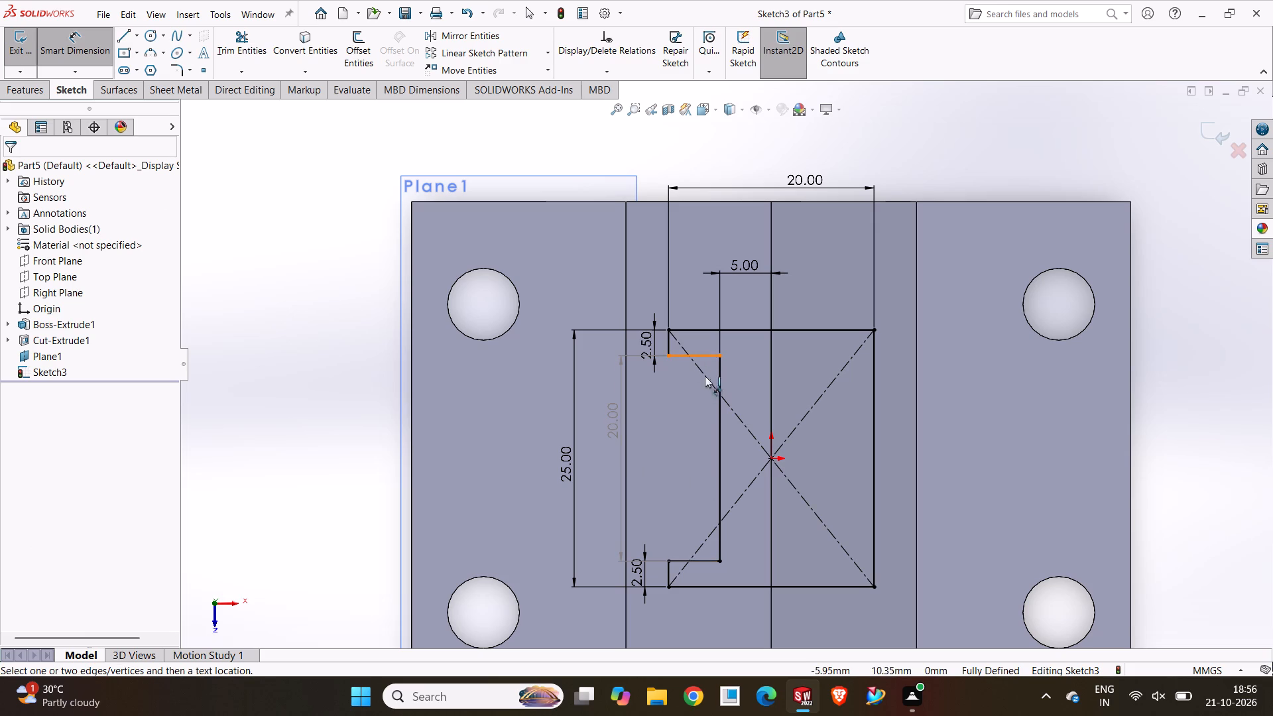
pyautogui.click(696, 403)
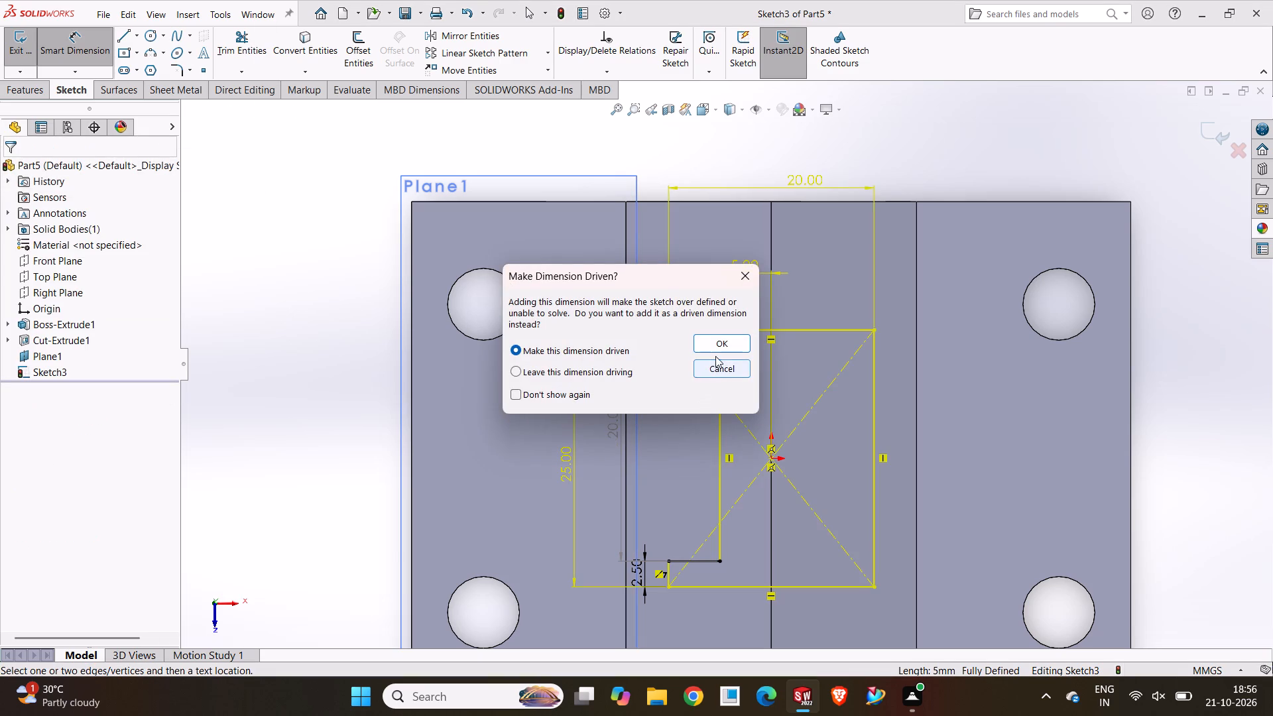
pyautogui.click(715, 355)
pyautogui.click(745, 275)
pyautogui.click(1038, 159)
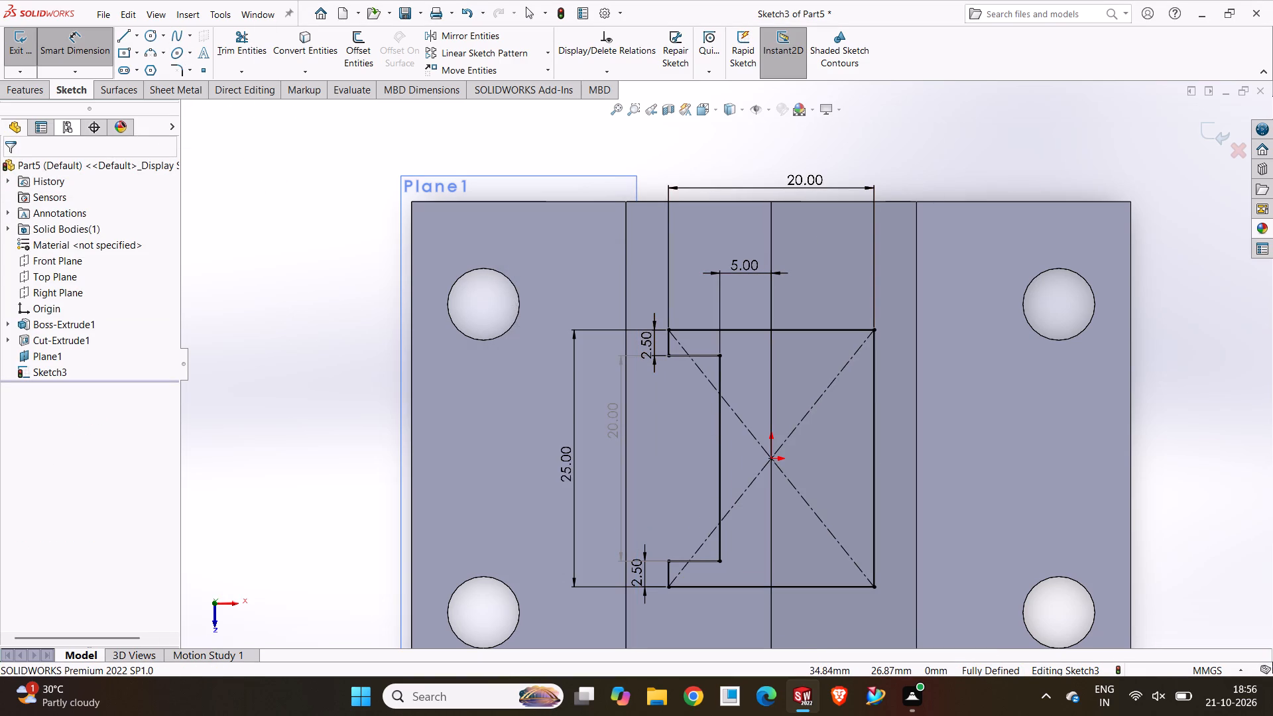
# Sketch a vertical centerline about 30 mm long from the origin up past the profile's top edge.
pyautogui.click(136, 40)
pyautogui.click(141, 65)
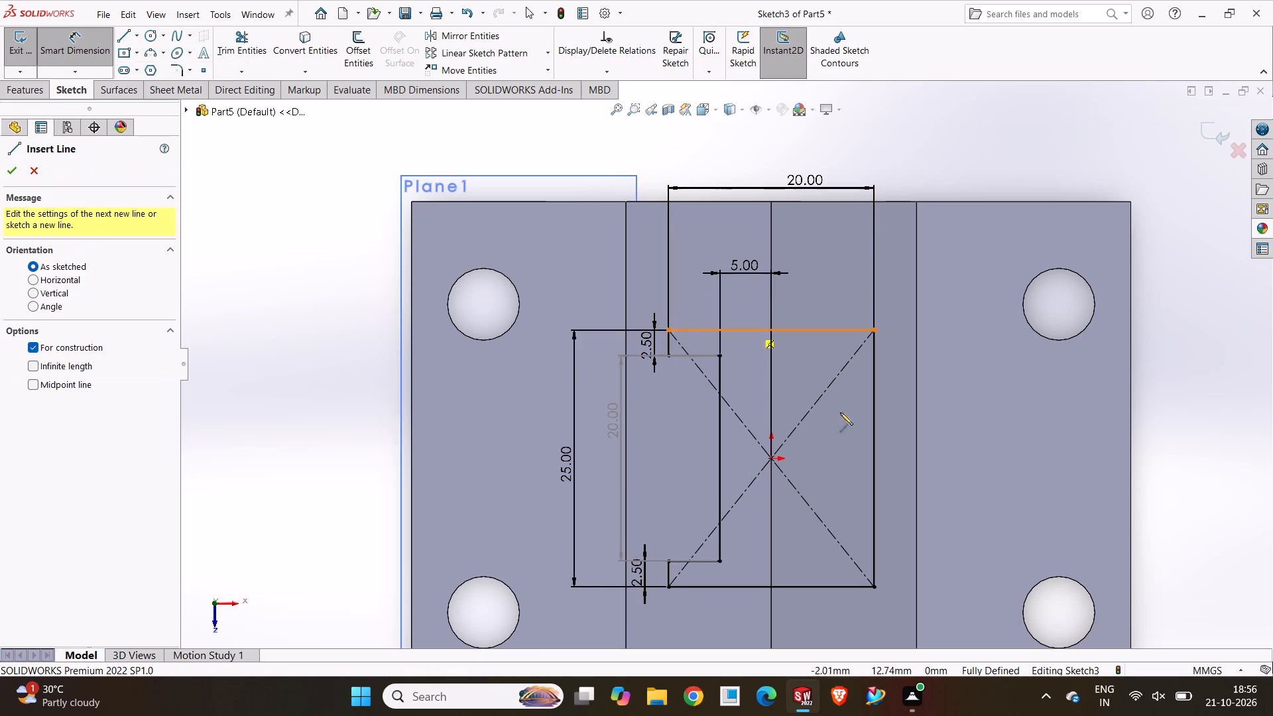
pyautogui.click(769, 459)
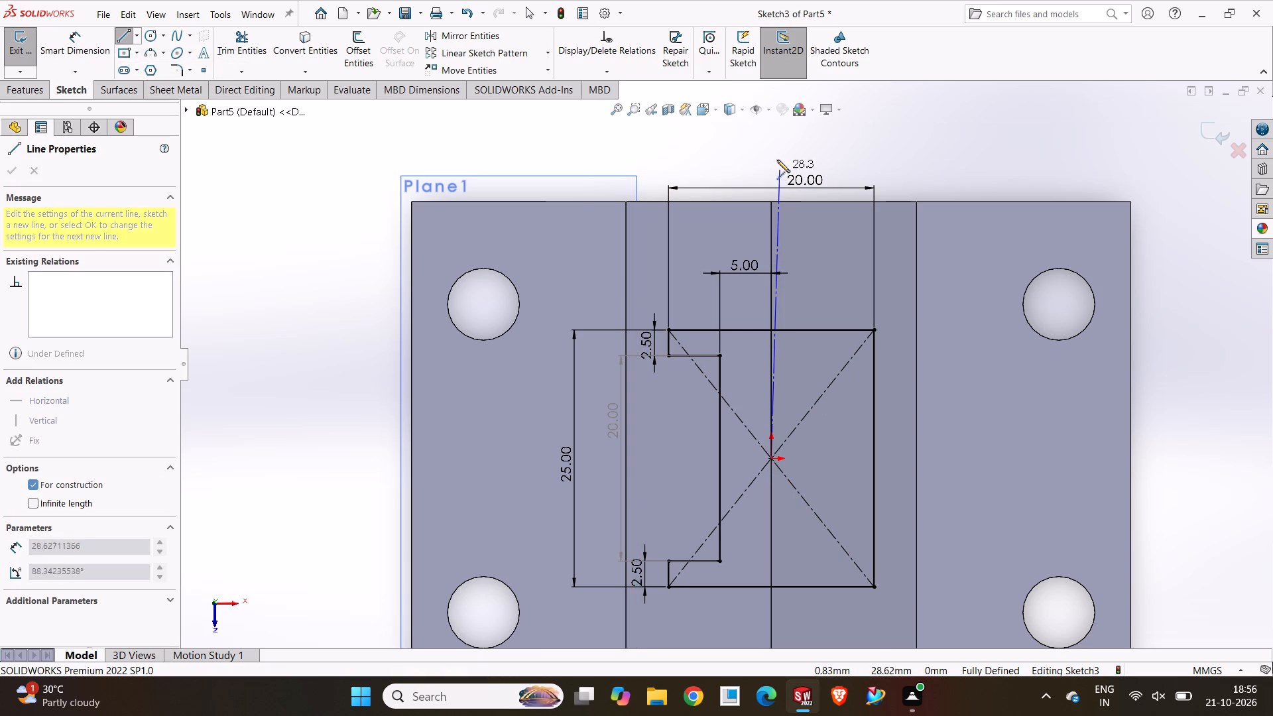
pyautogui.click(773, 154)
pyautogui.press('Escape')
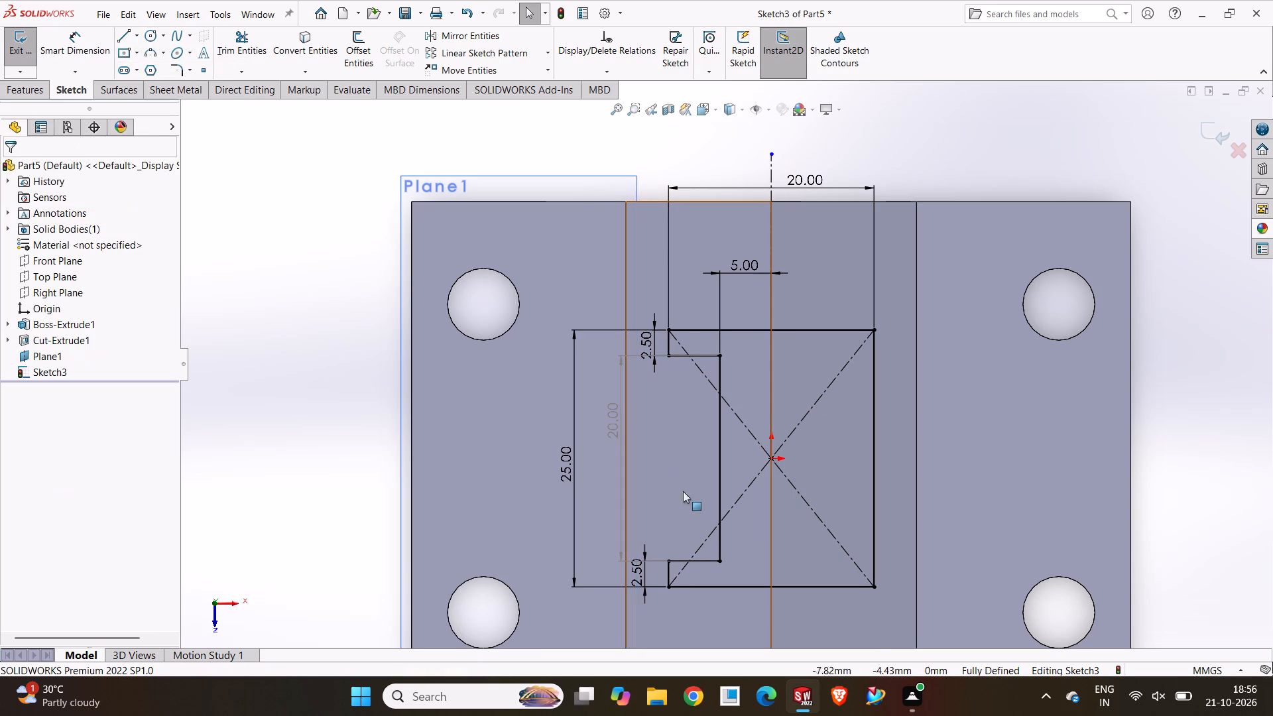
# Mirror the recess lines and both short 2.5 mm edges about the vertical centerline, keeping the originals.
pyautogui.click(666, 345)
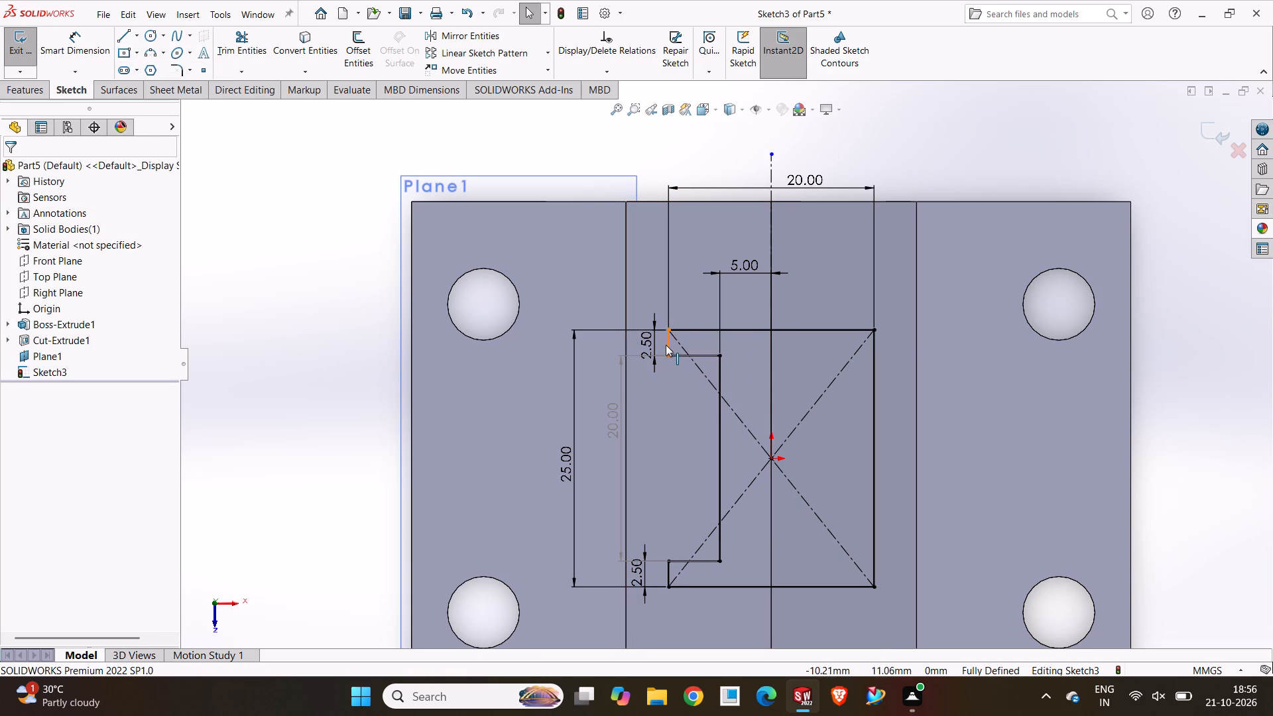
pyautogui.keyDown('ctrl'); pyautogui.click(683, 353); pyautogui.keyUp('ctrl')
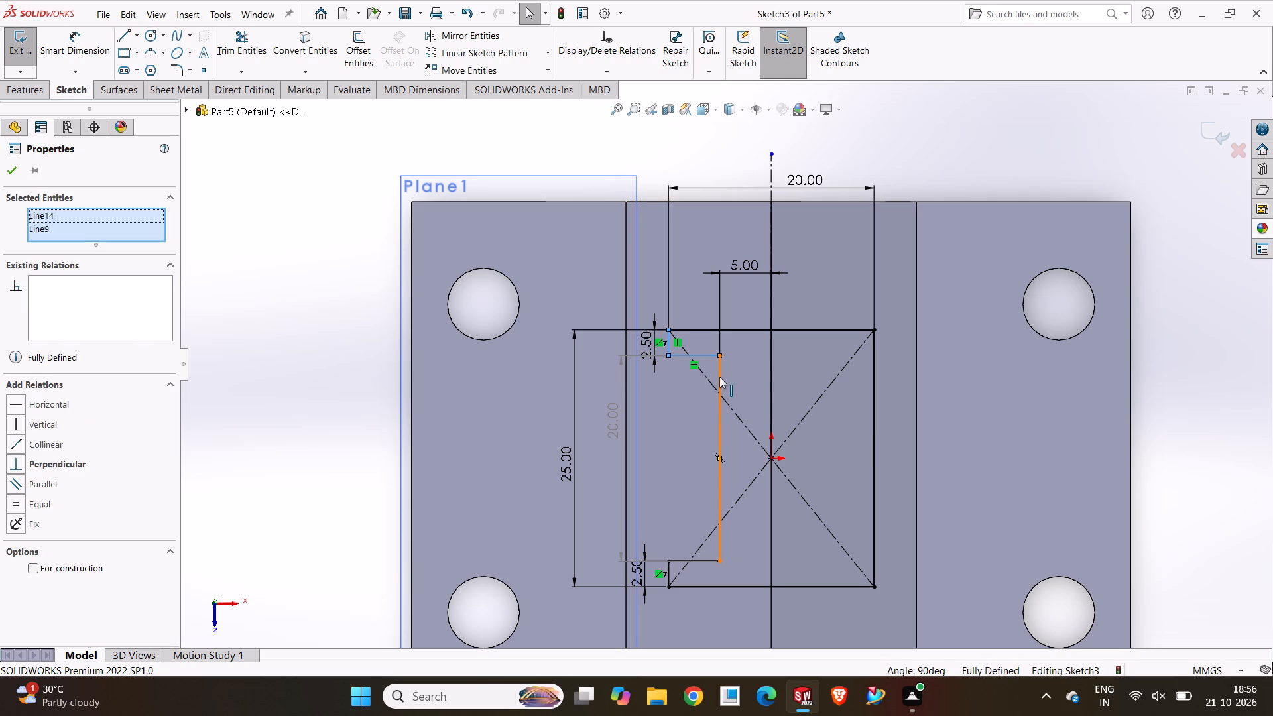
pyautogui.keyDown('ctrl'); pyautogui.click(719, 377); pyautogui.keyUp('ctrl')
pyautogui.keyDown('ctrl'); pyautogui.click(698, 564); pyautogui.keyUp('ctrl')
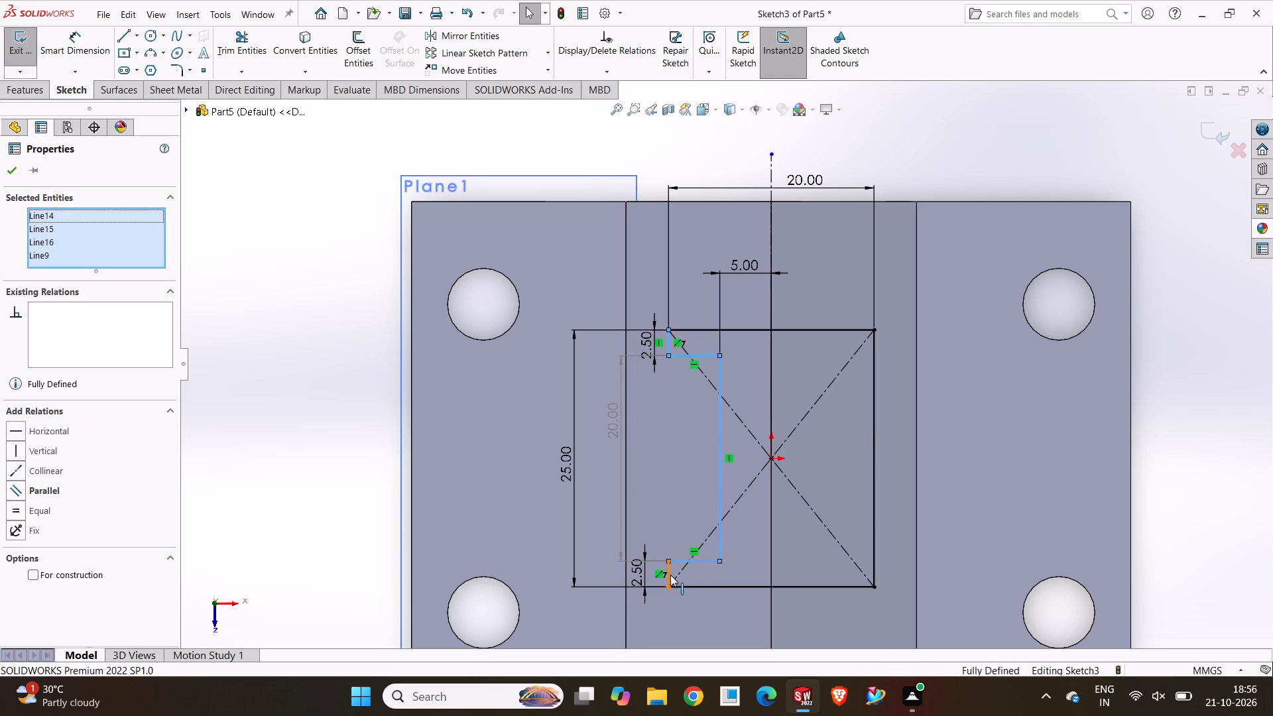
pyautogui.keyDown('ctrl'); pyautogui.click(669, 574); pyautogui.keyUp('ctrl')
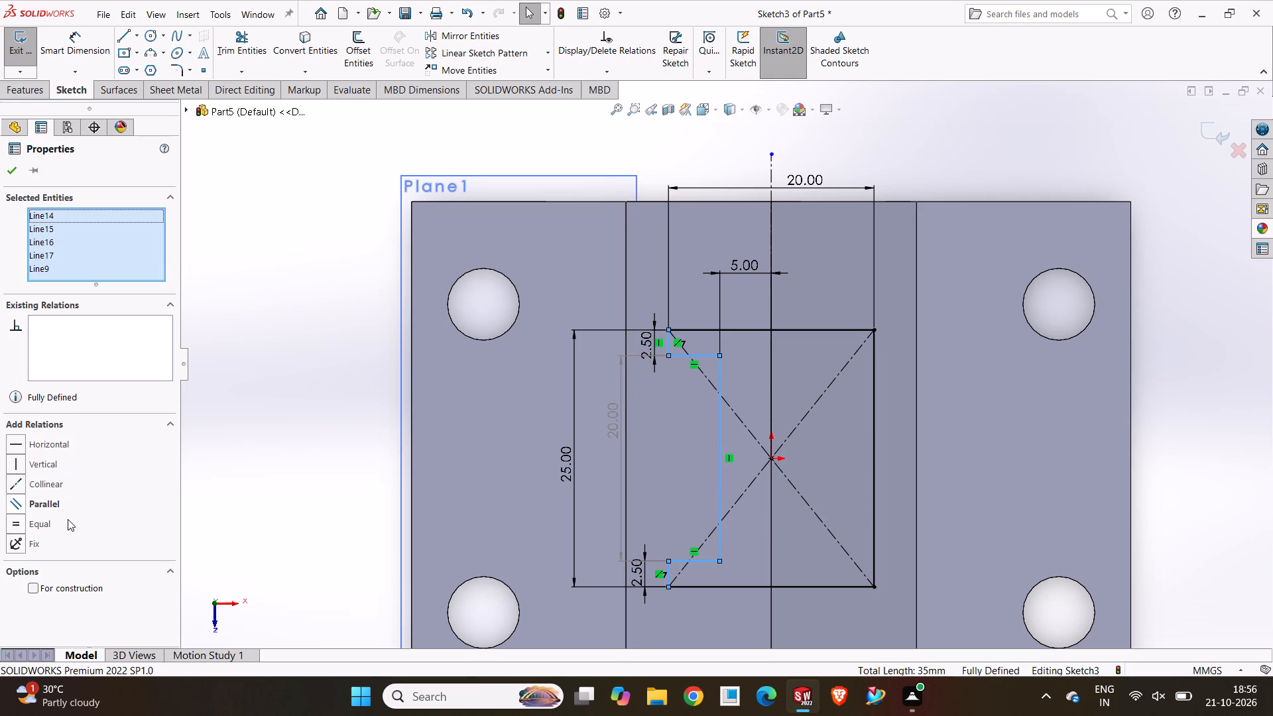
pyautogui.click(487, 42)
pyautogui.click(769, 288)
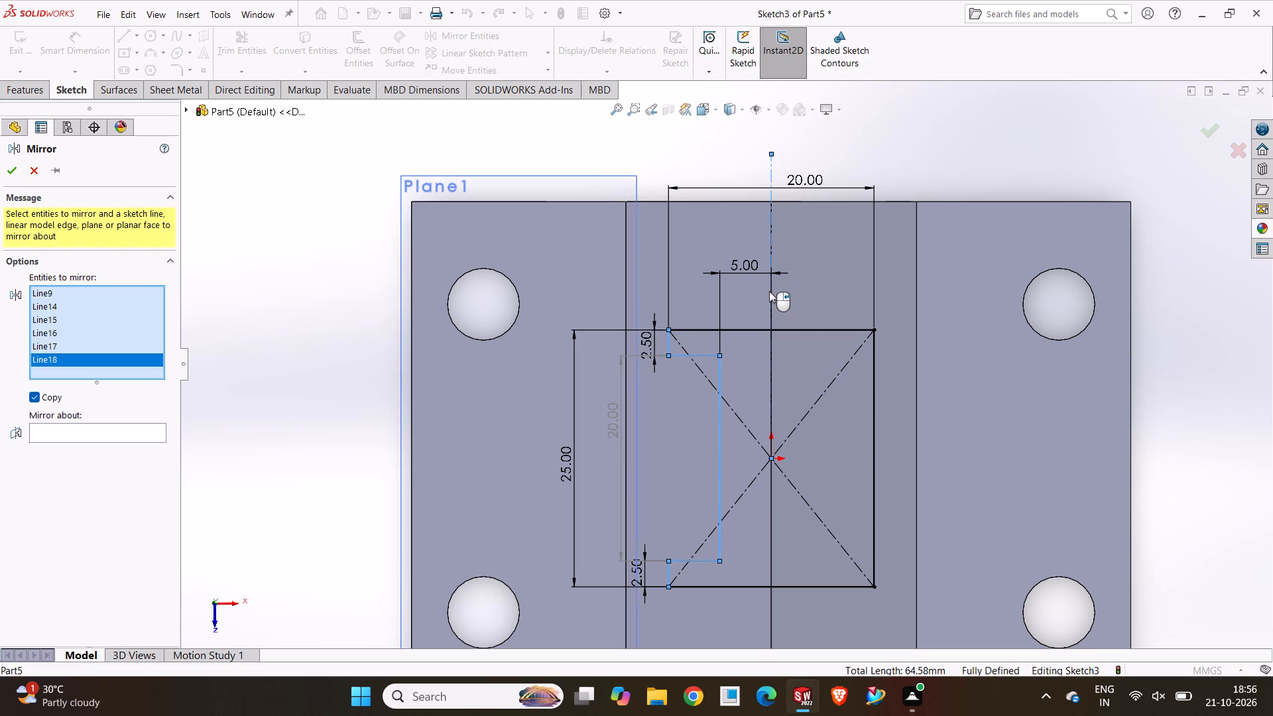
pyautogui.rightClick(85, 357)
pyautogui.click(127, 387)
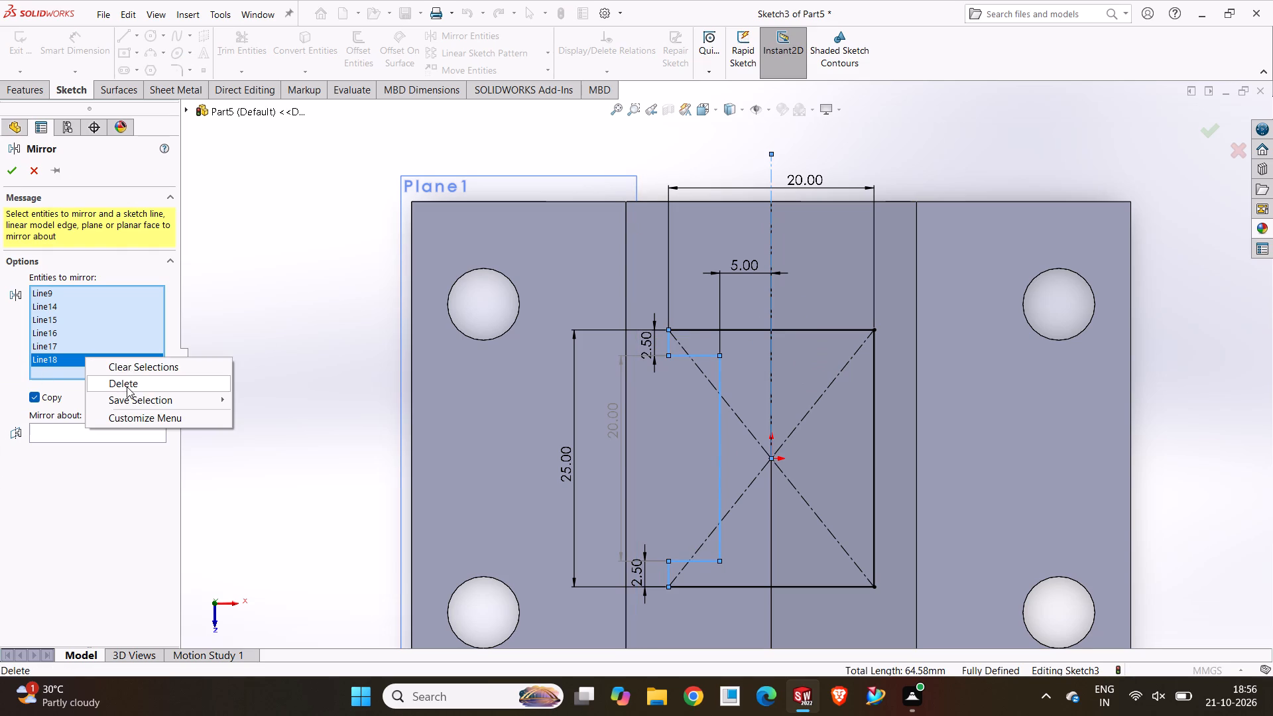
pyautogui.click(115, 416)
pyautogui.click(772, 170)
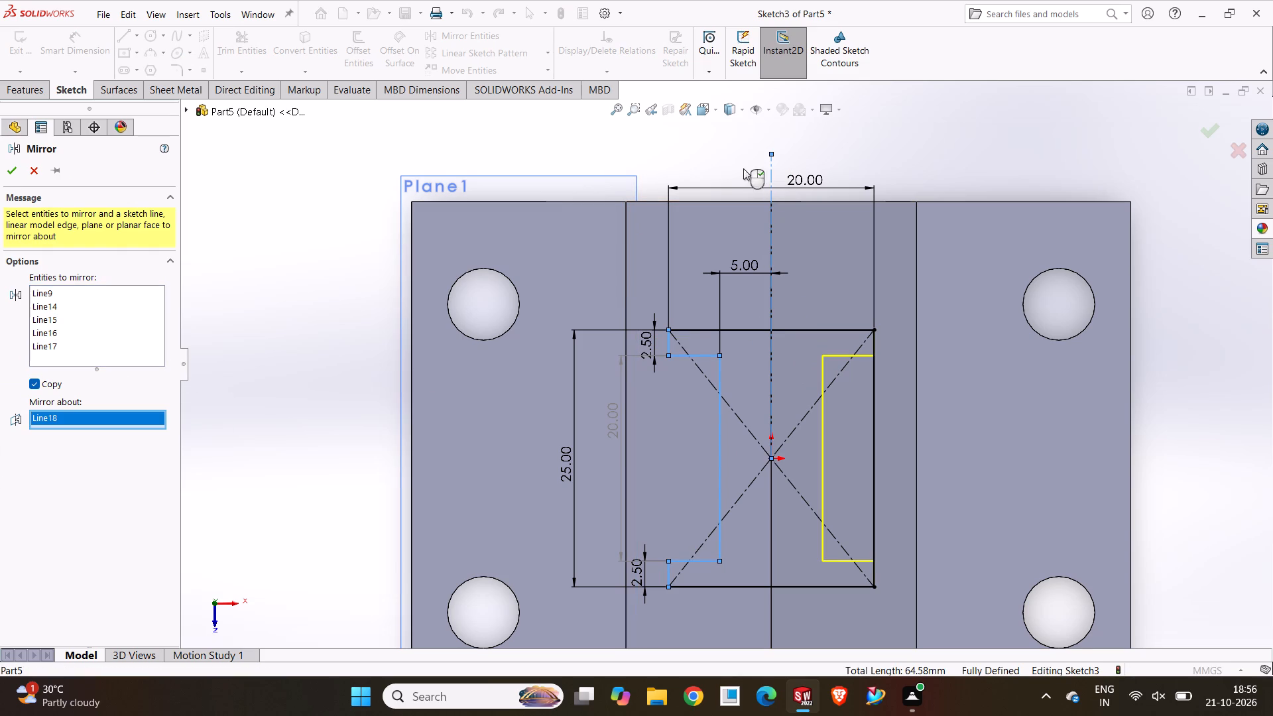
pyautogui.click(15, 169)
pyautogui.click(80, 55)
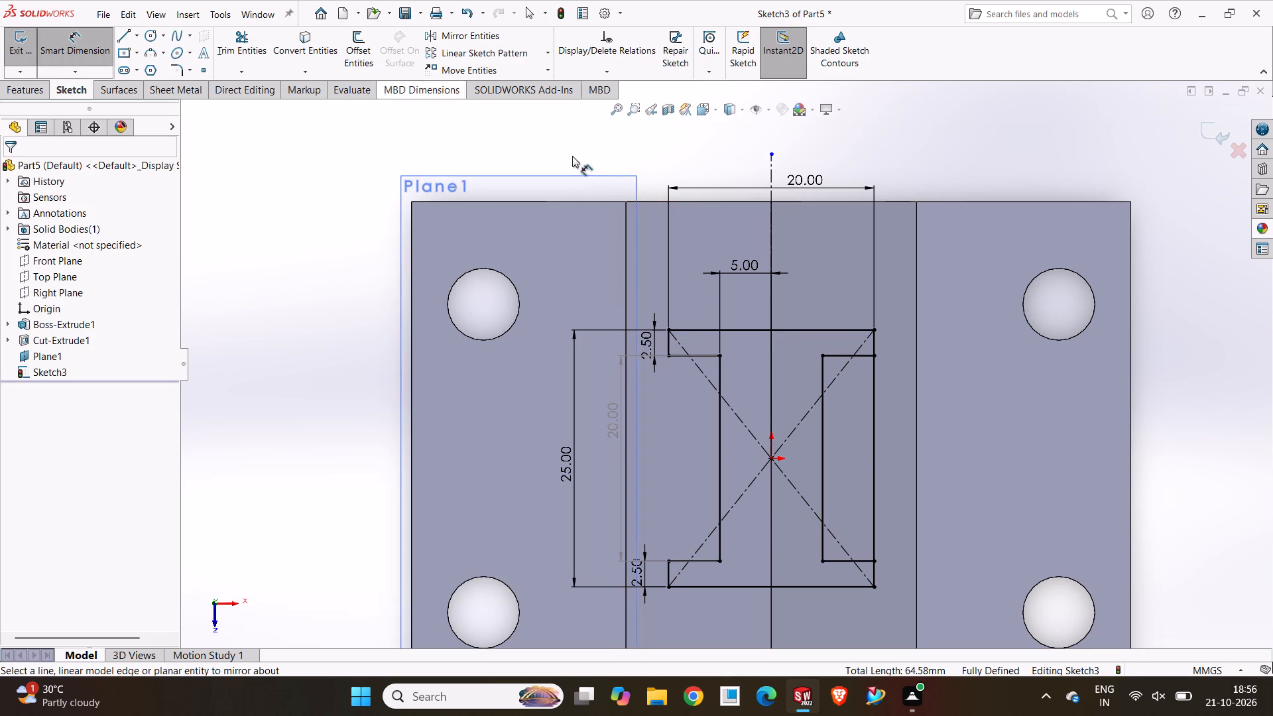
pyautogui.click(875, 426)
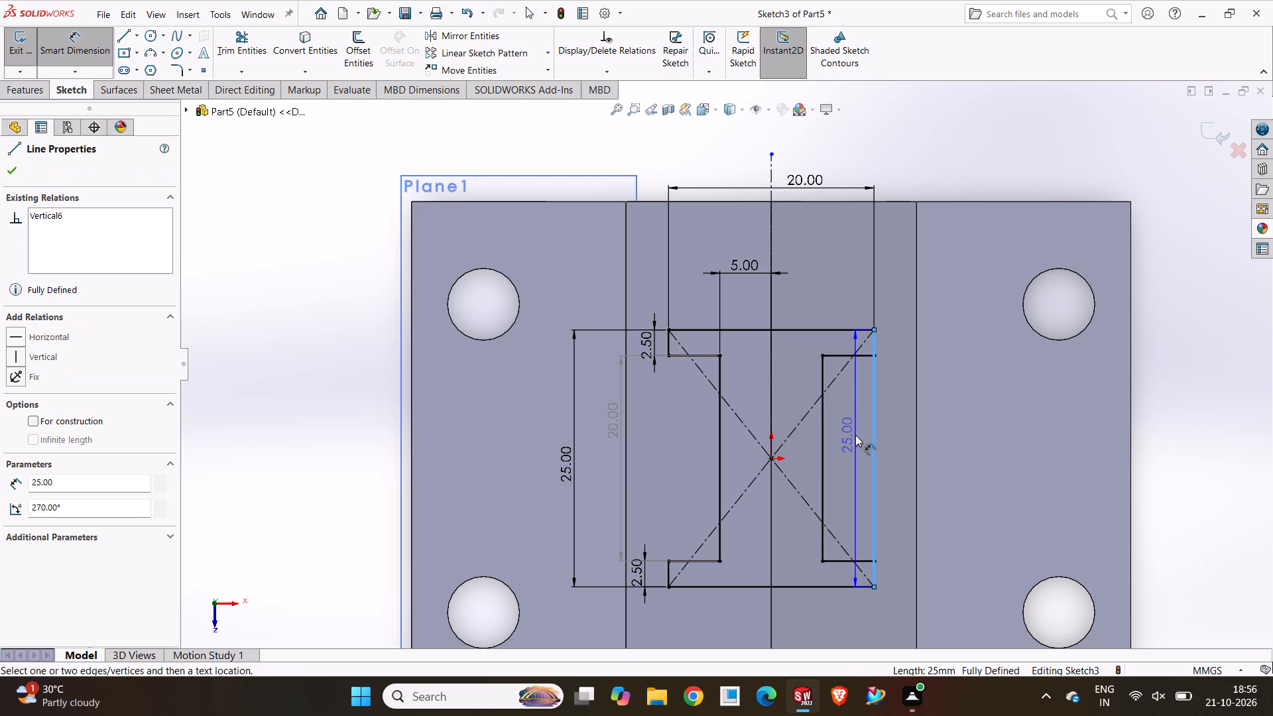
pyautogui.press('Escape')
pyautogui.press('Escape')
# Trim away the profile's outer vertical edge across the mirrored recess to leave an open I-shaped outline.
pyautogui.click(242, 40)
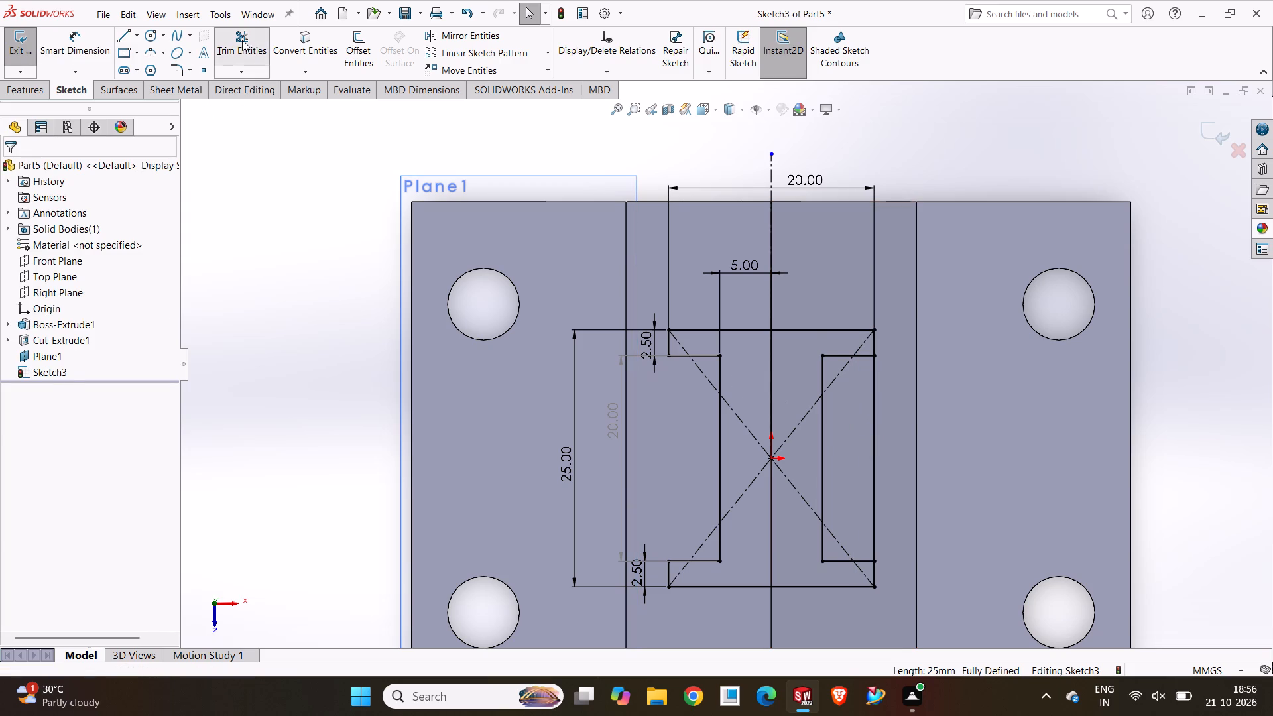
pyautogui.click(871, 430)
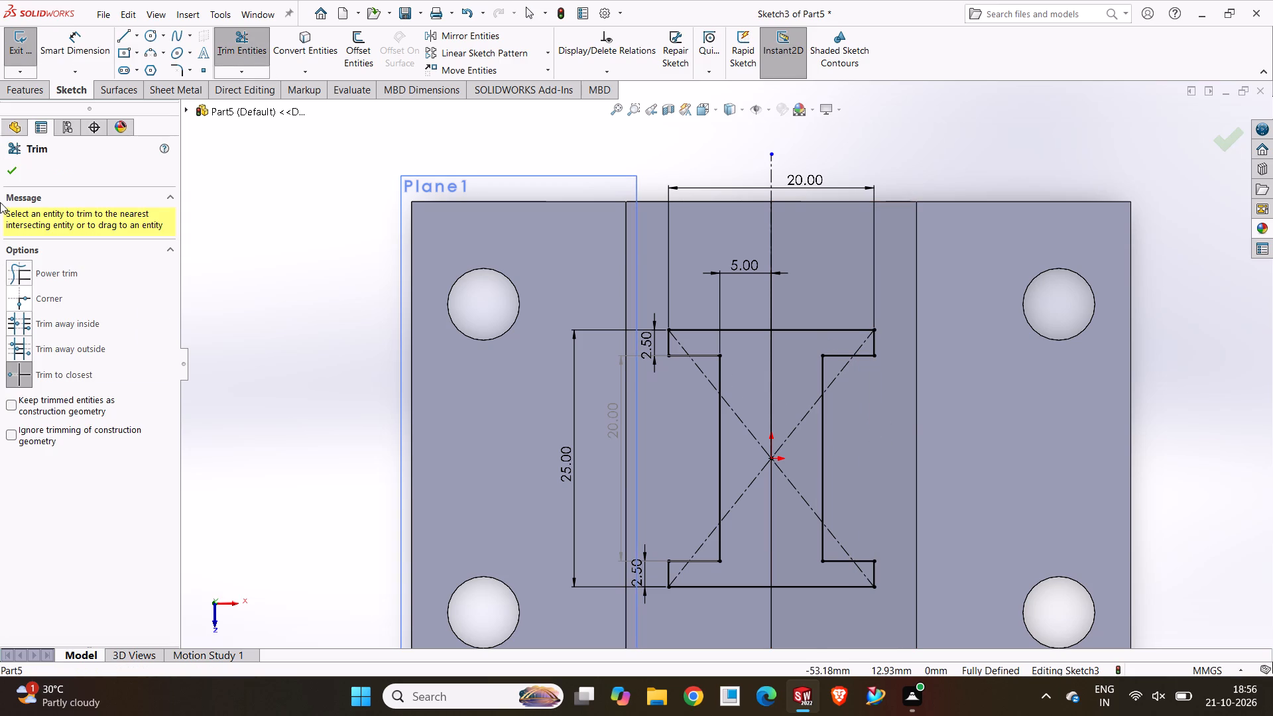
pyautogui.click(19, 176)
pyautogui.click(245, 354)
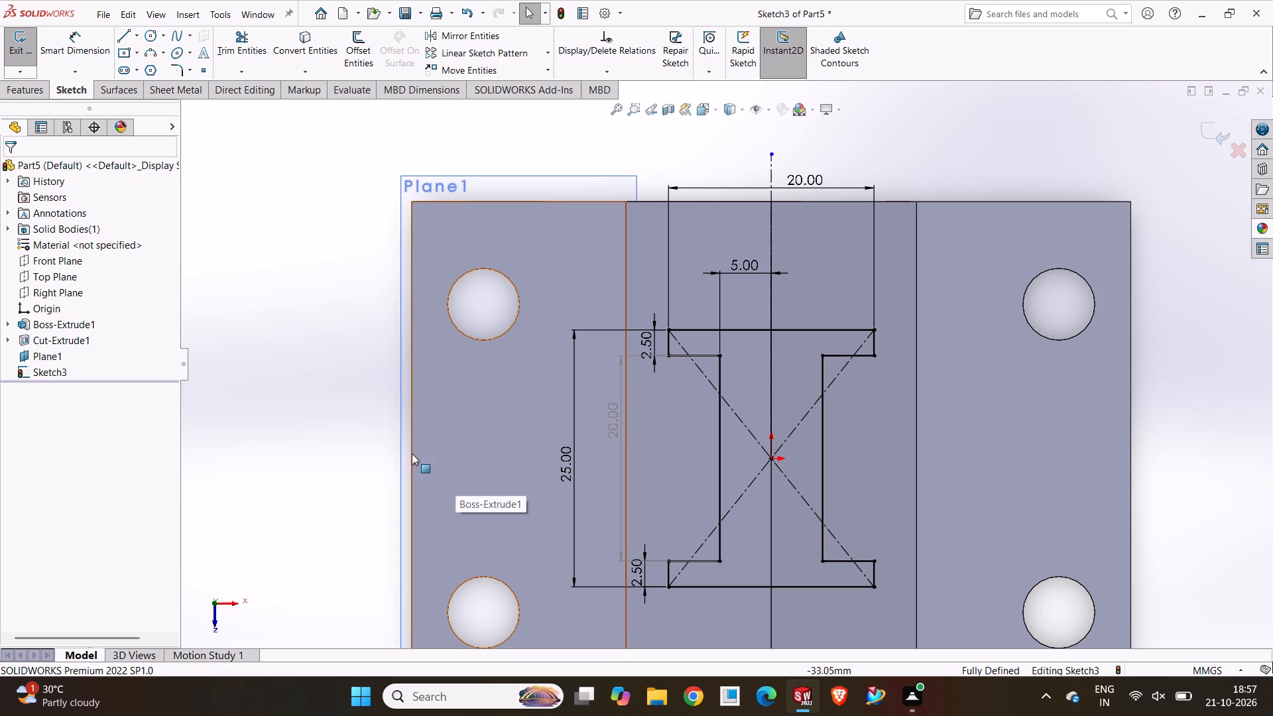
# Start a Boss-Extrude with the I-shaped region of the offset-plane sketch as its contour.
pyautogui.scroll(3, 400, 429)
pyautogui.middleClick(392, 423)
pyautogui.click(319, 392)
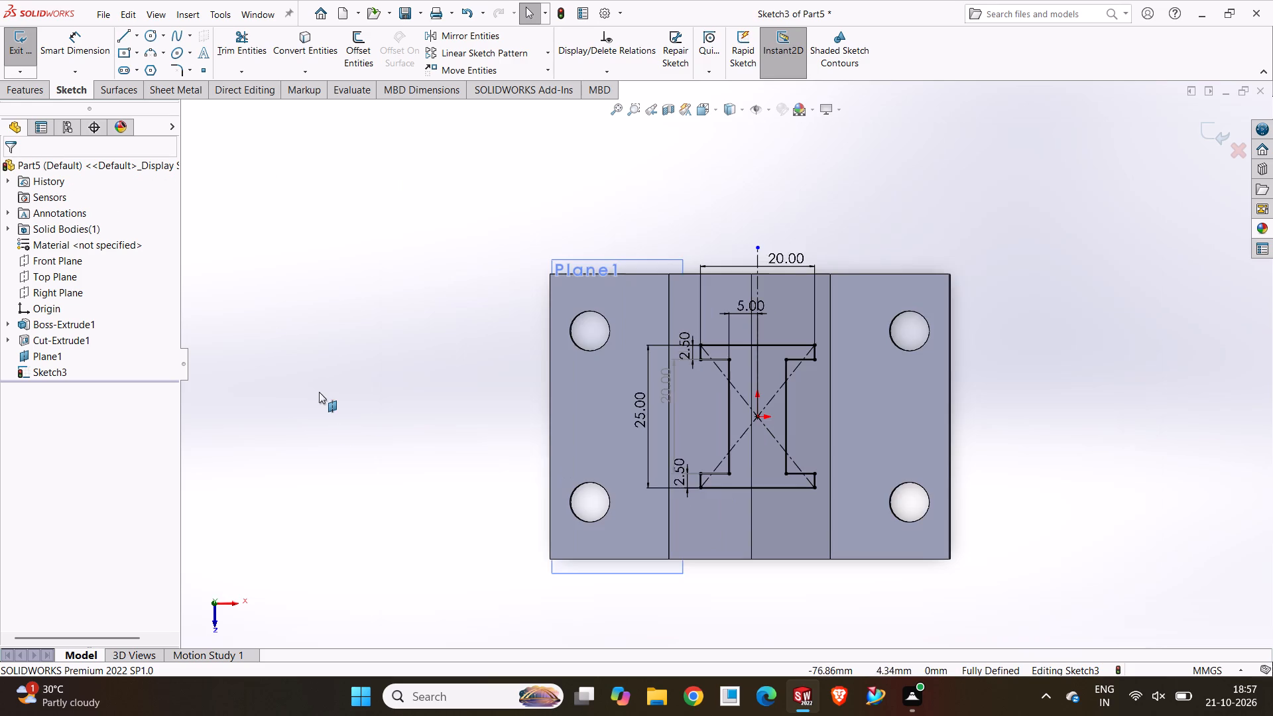
pyautogui.moveTo(336, 428); pyautogui.dragTo(328, 329, button='middle')
pyautogui.moveTo(435, 470); pyautogui.dragTo(424, 297, button='middle')
pyautogui.scroll(3, 574, 475)
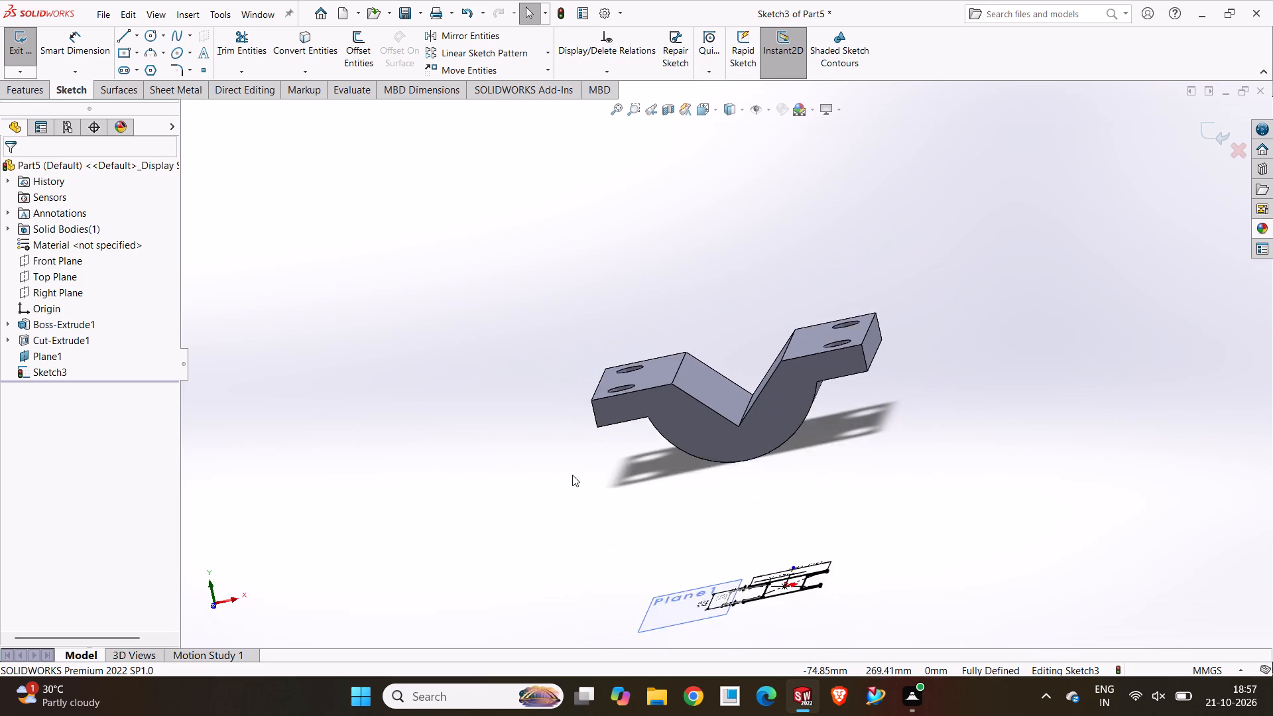
pyautogui.moveTo(579, 477); pyautogui.dragTo(615, 489, button='middle')
pyautogui.scroll(-5, 707, 489)
pyautogui.moveTo(730, 516); pyautogui.dragTo(762, 578, button='middle')
pyautogui.scroll(-1, 701, 497)
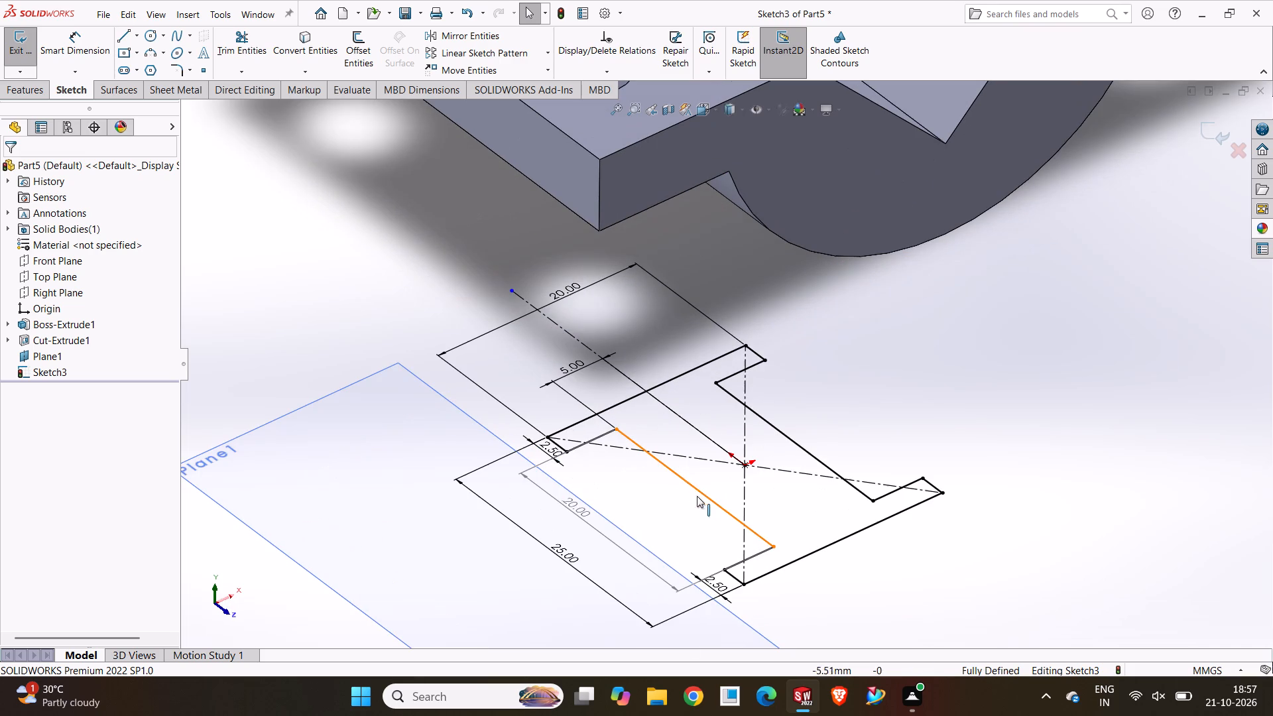
pyautogui.click(4, 88)
pyautogui.click(27, 56)
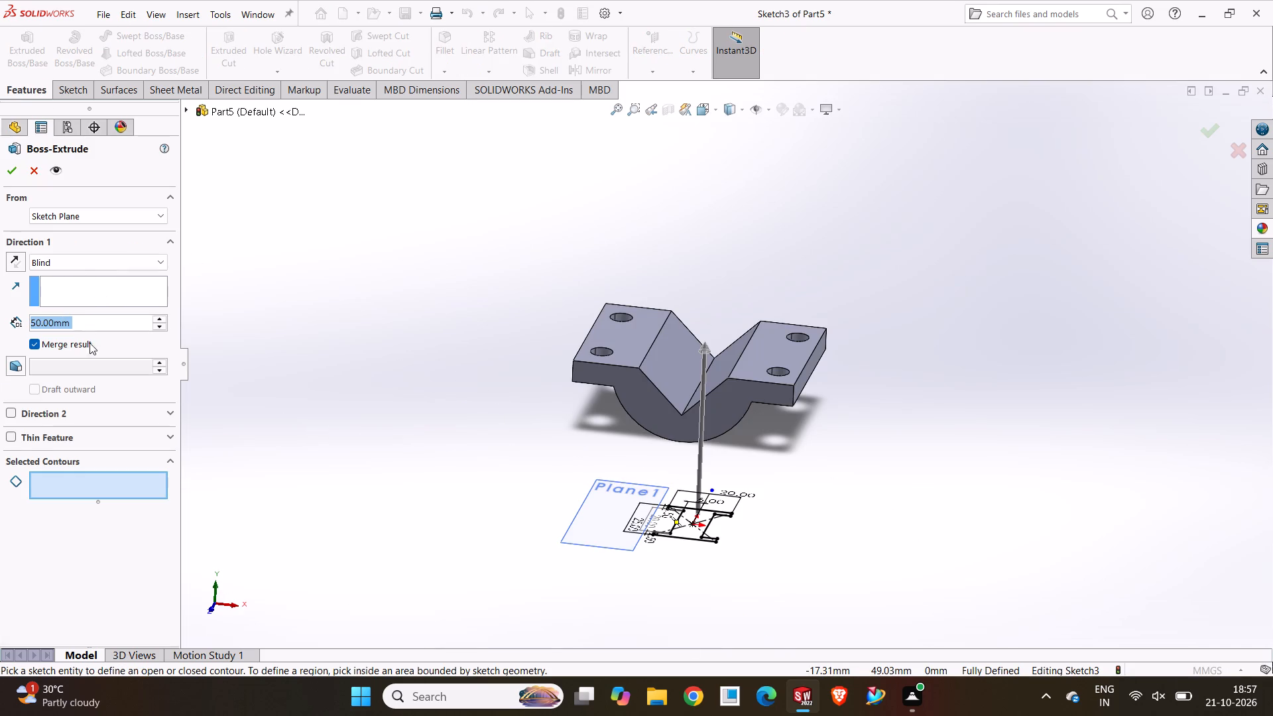
pyautogui.click(84, 264)
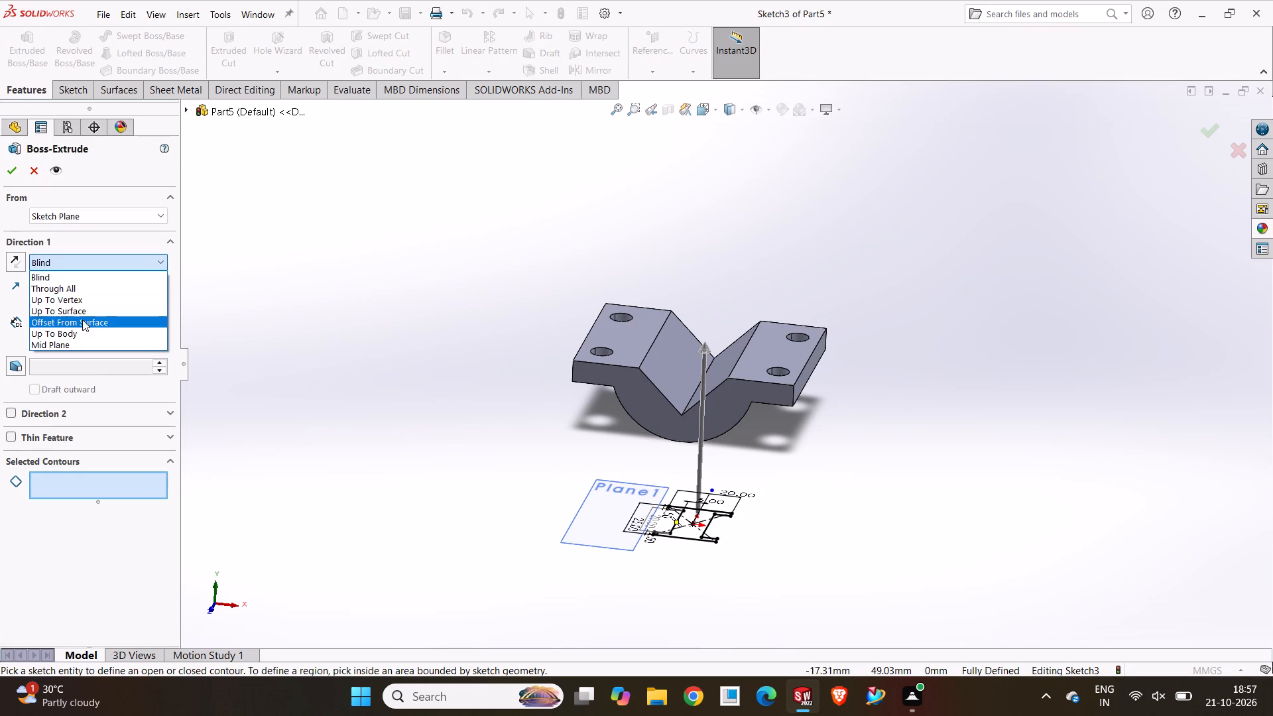
pyautogui.click(76, 269)
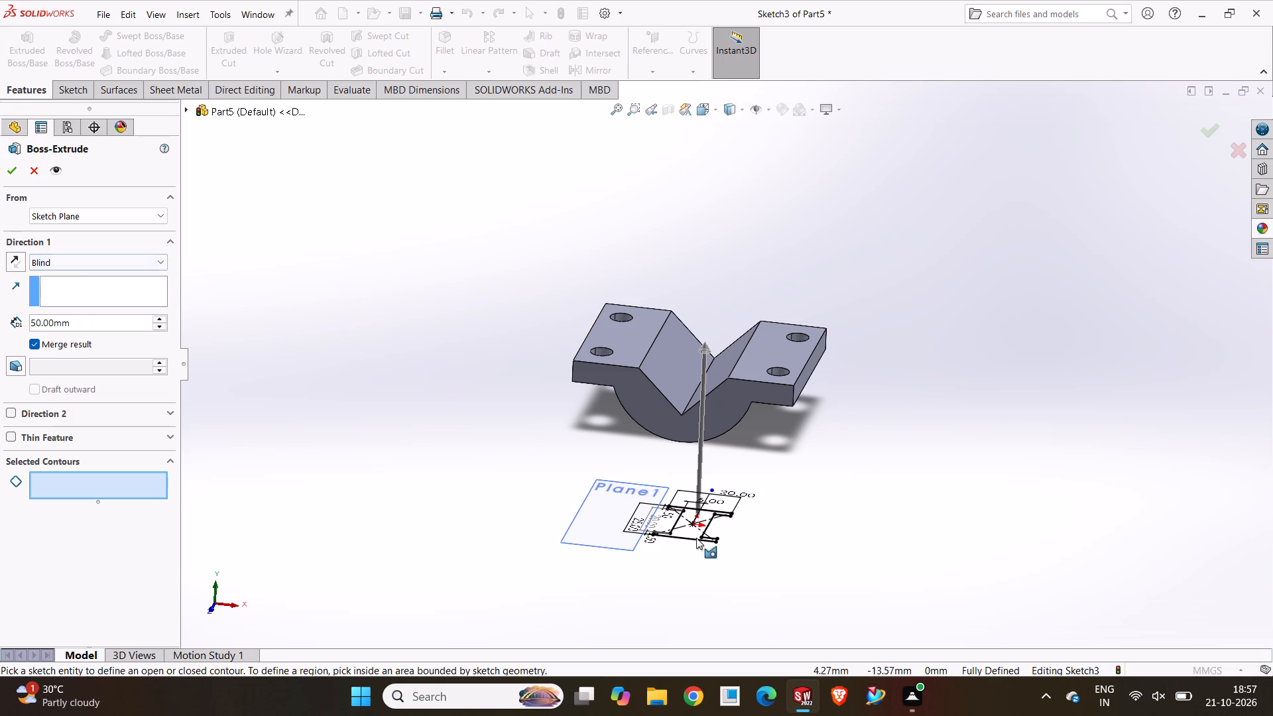
pyautogui.click(690, 531)
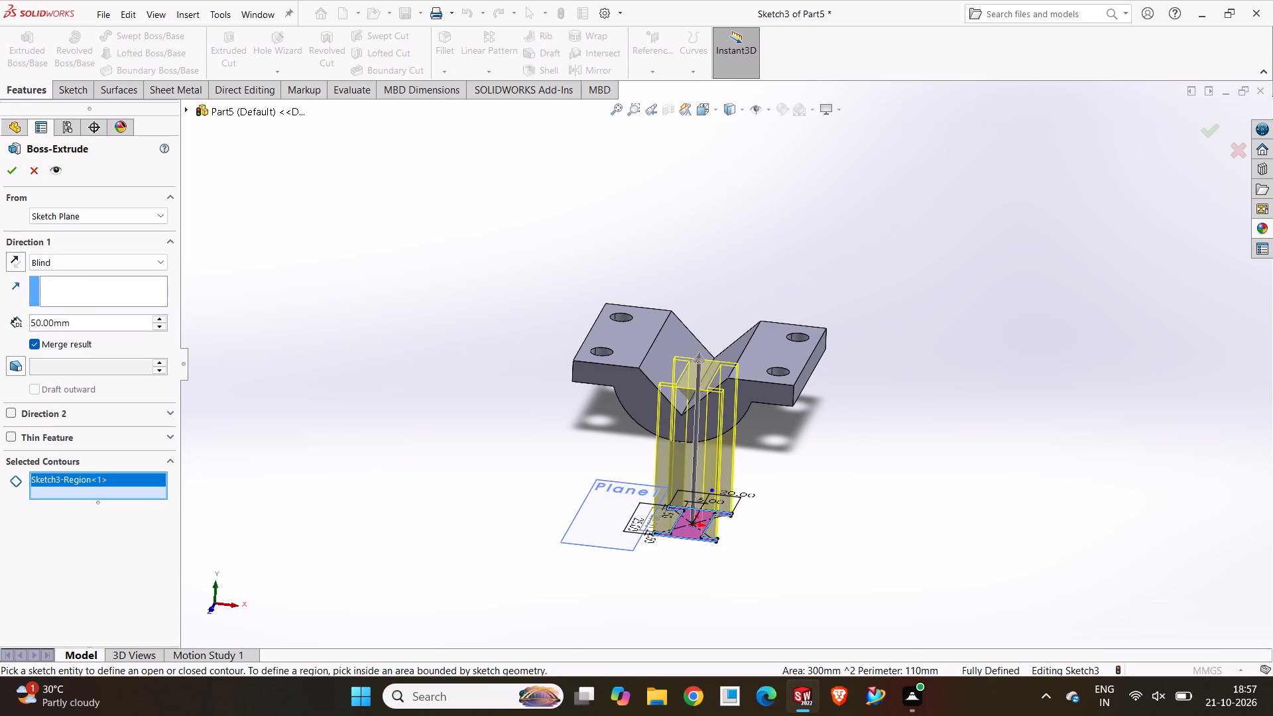
pyautogui.click(105, 262)
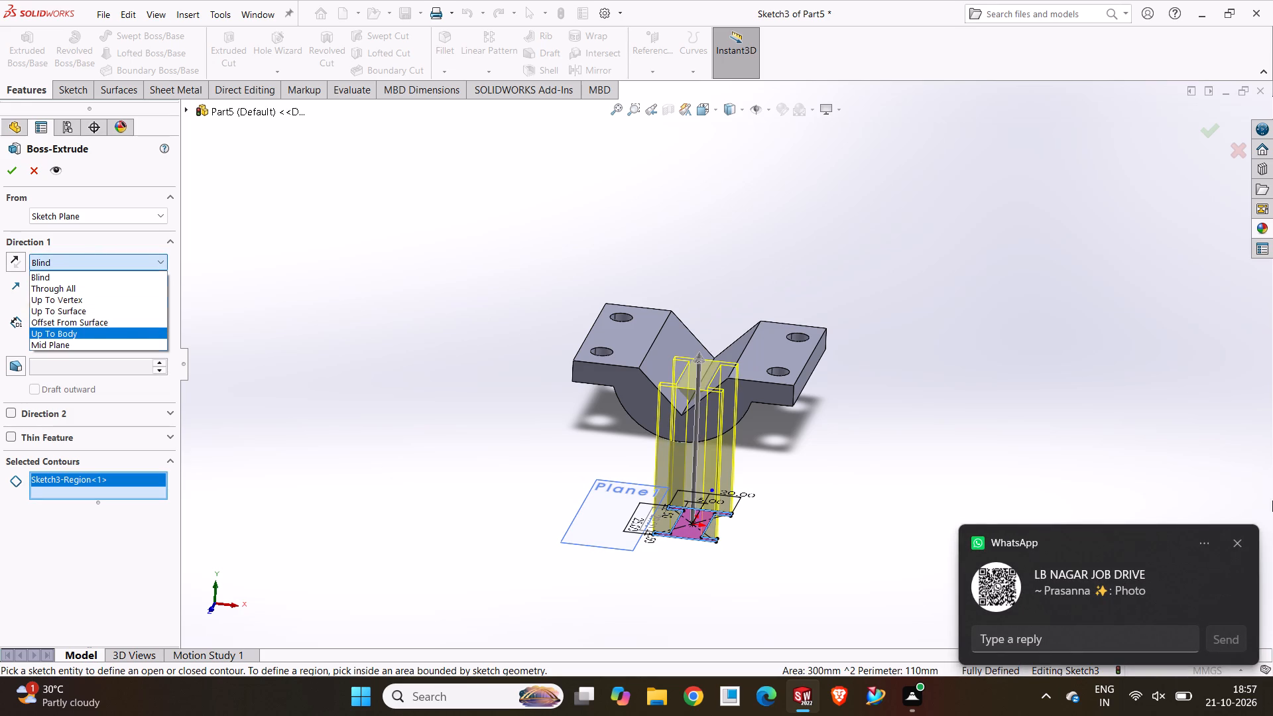
pyautogui.click(1239, 539)
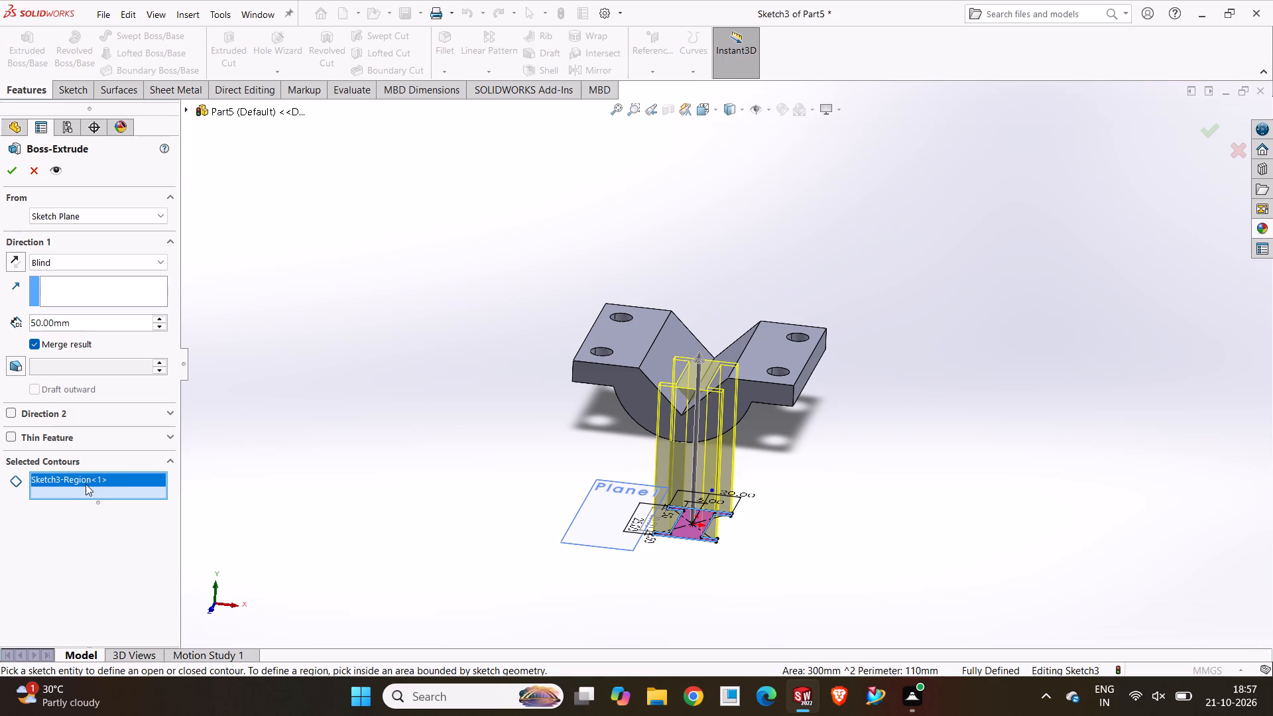
pyautogui.rightClick(80, 476)
pyautogui.click(111, 496)
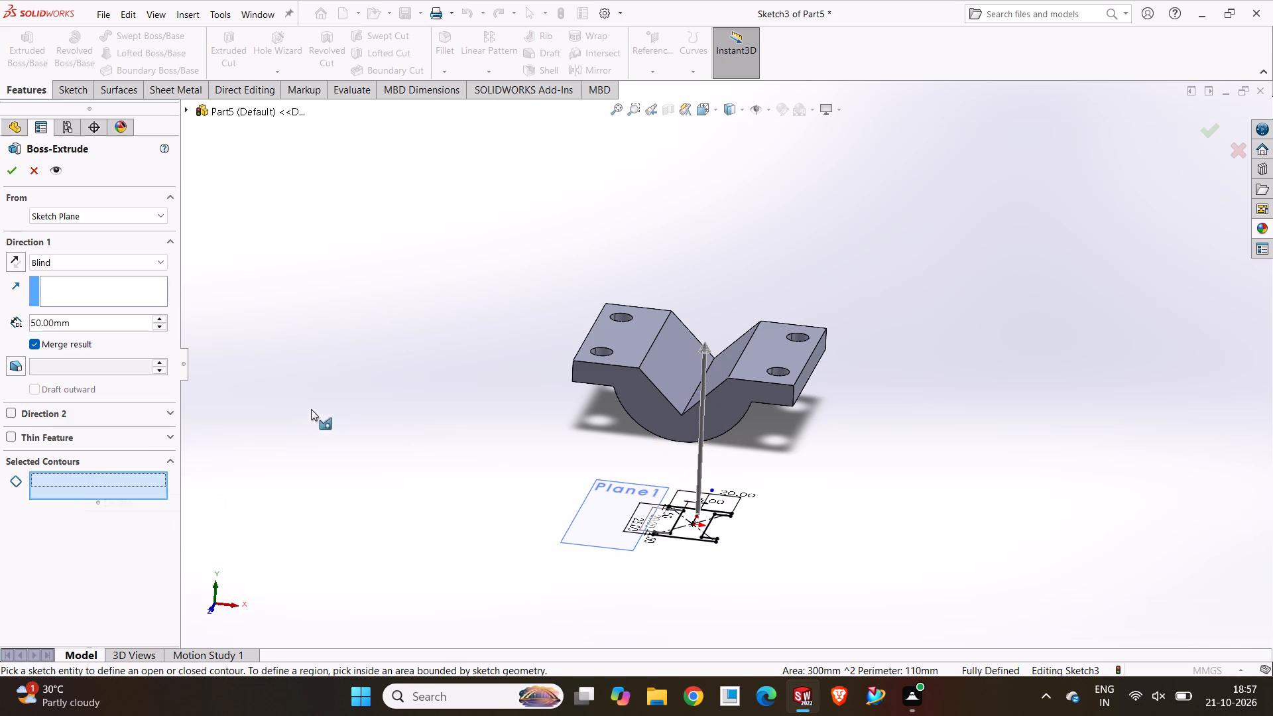
pyautogui.click(687, 532)
# Extrude the I-shaped region Up To Surface, ending at the body's curved underside face, with Merge result on.
pyautogui.click(93, 259)
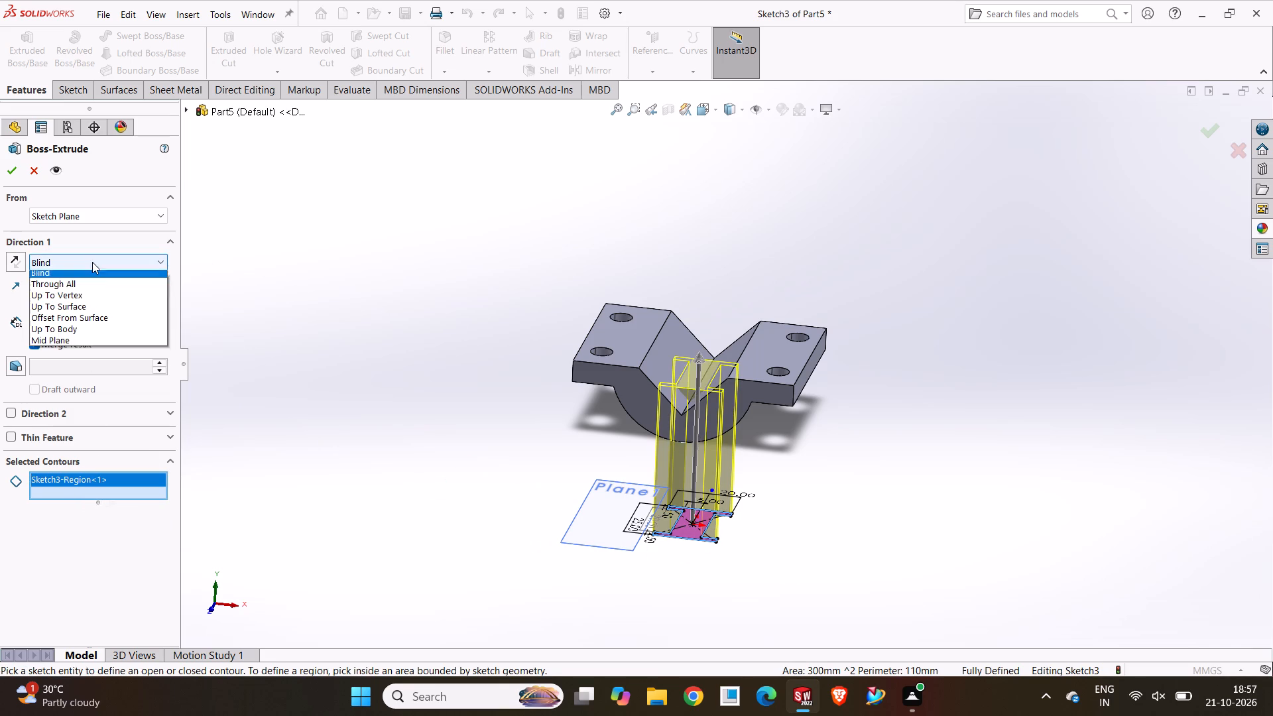
pyautogui.click(91, 306)
pyautogui.moveTo(377, 405); pyautogui.dragTo(432, 257, button='middle')
pyautogui.click(663, 373)
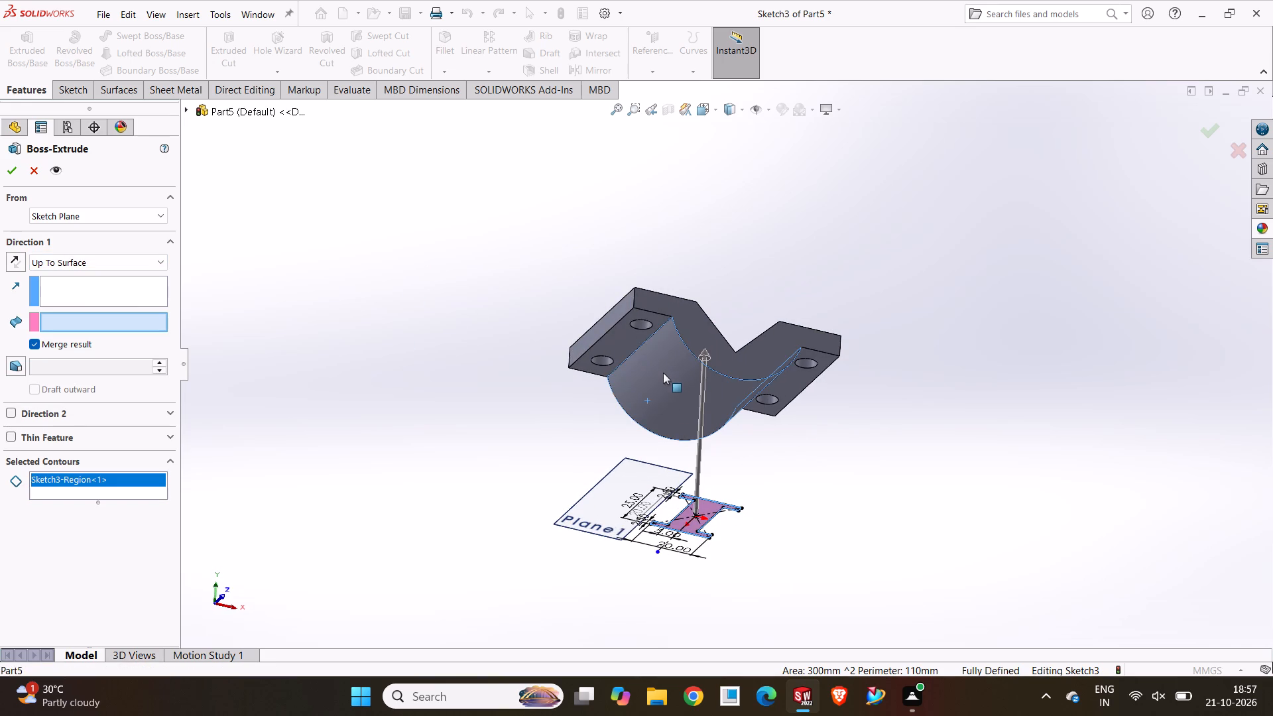
pyautogui.moveTo(609, 418); pyautogui.dragTo(548, 487, button='middle')
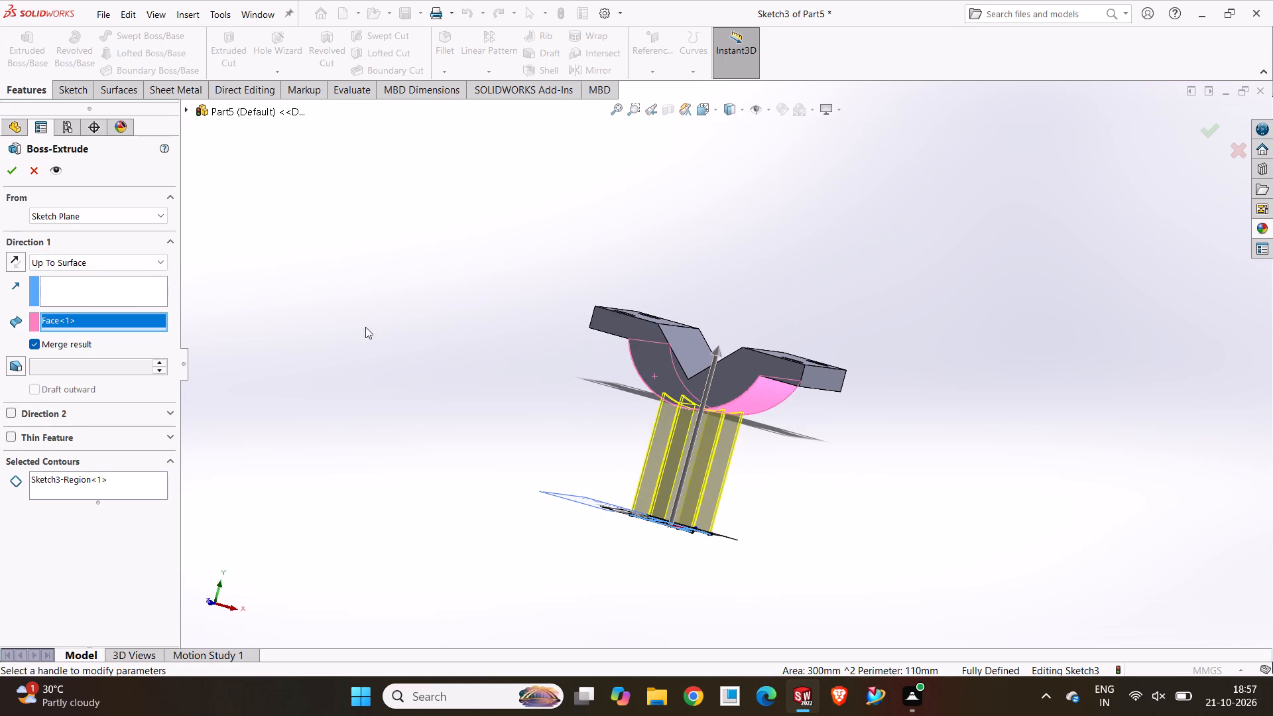
pyautogui.scroll(-10, 704, 421)
pyautogui.moveTo(713, 402); pyautogui.dragTo(692, 438, button='middle')
pyautogui.click(16, 176)
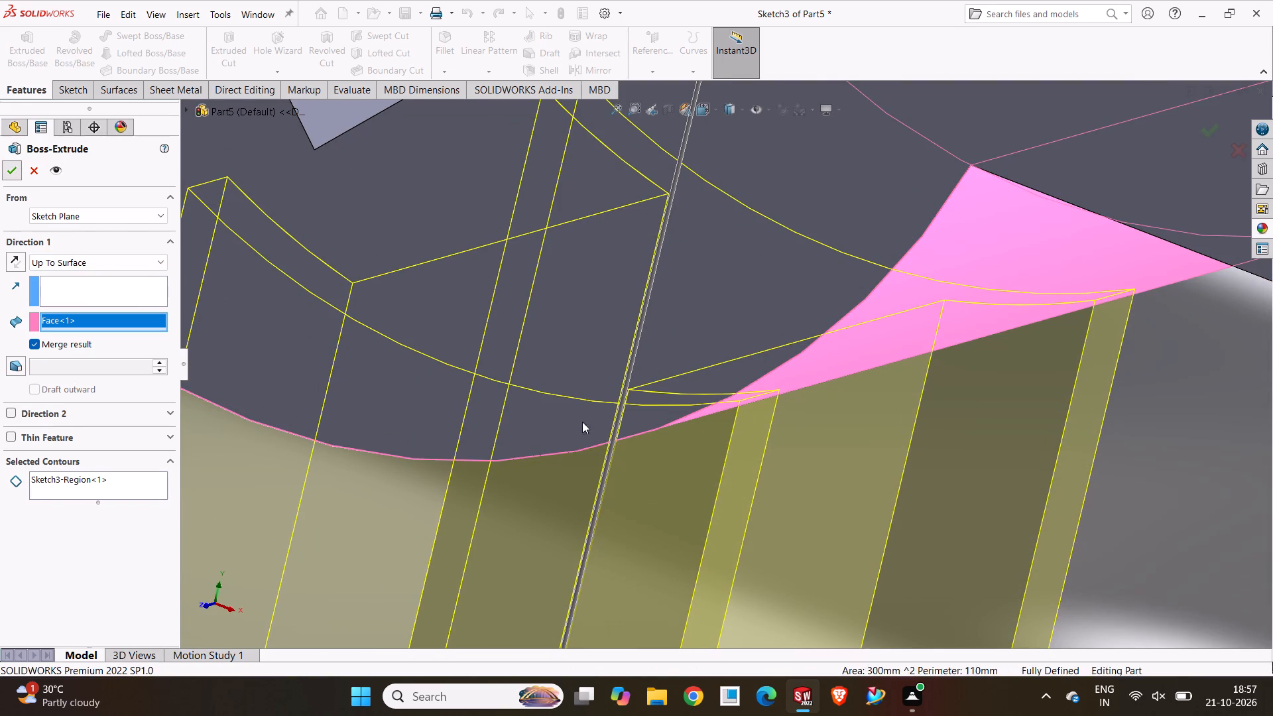
# Examine where the I-shaped column meets the curved underside, and inspect the whole part from several angles.
pyautogui.scroll(3, 778, 414)
pyautogui.moveTo(774, 412); pyautogui.dragTo(749, 307, button='middle')
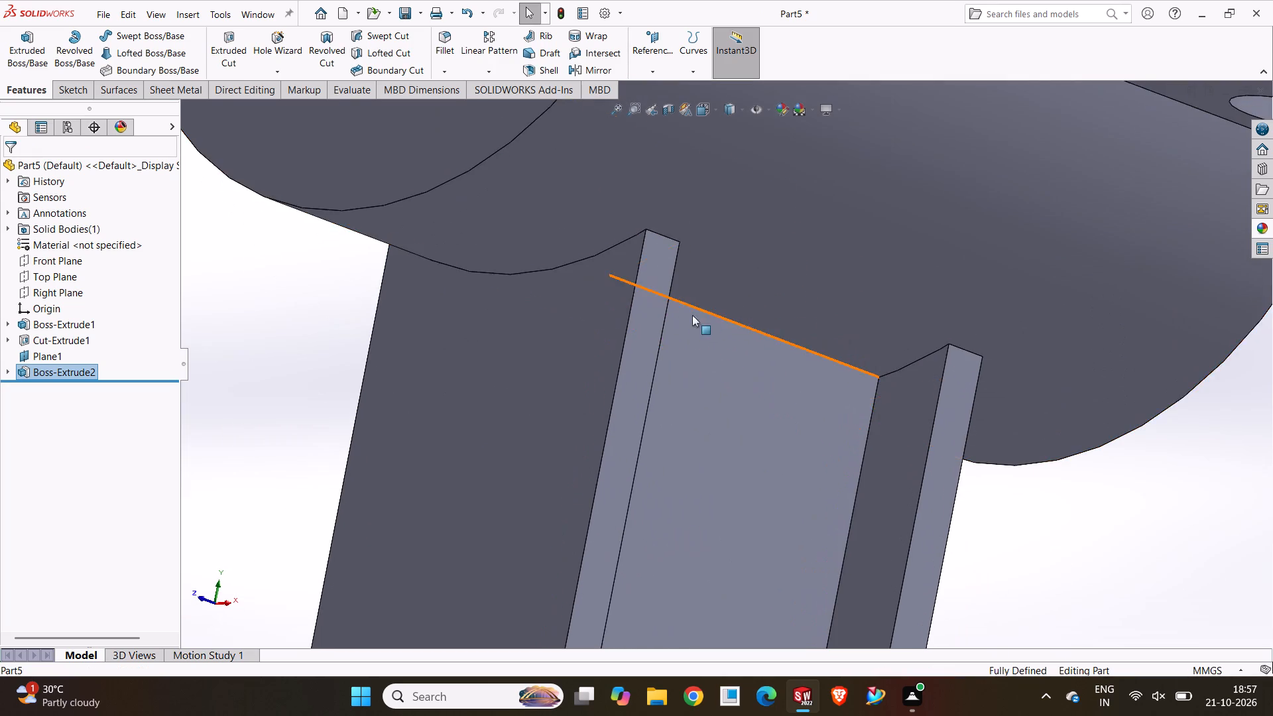
pyautogui.scroll(-4, 668, 278)
pyautogui.moveTo(642, 239); pyautogui.dragTo(646, 326, button='middle')
pyautogui.scroll(10, 656, 322)
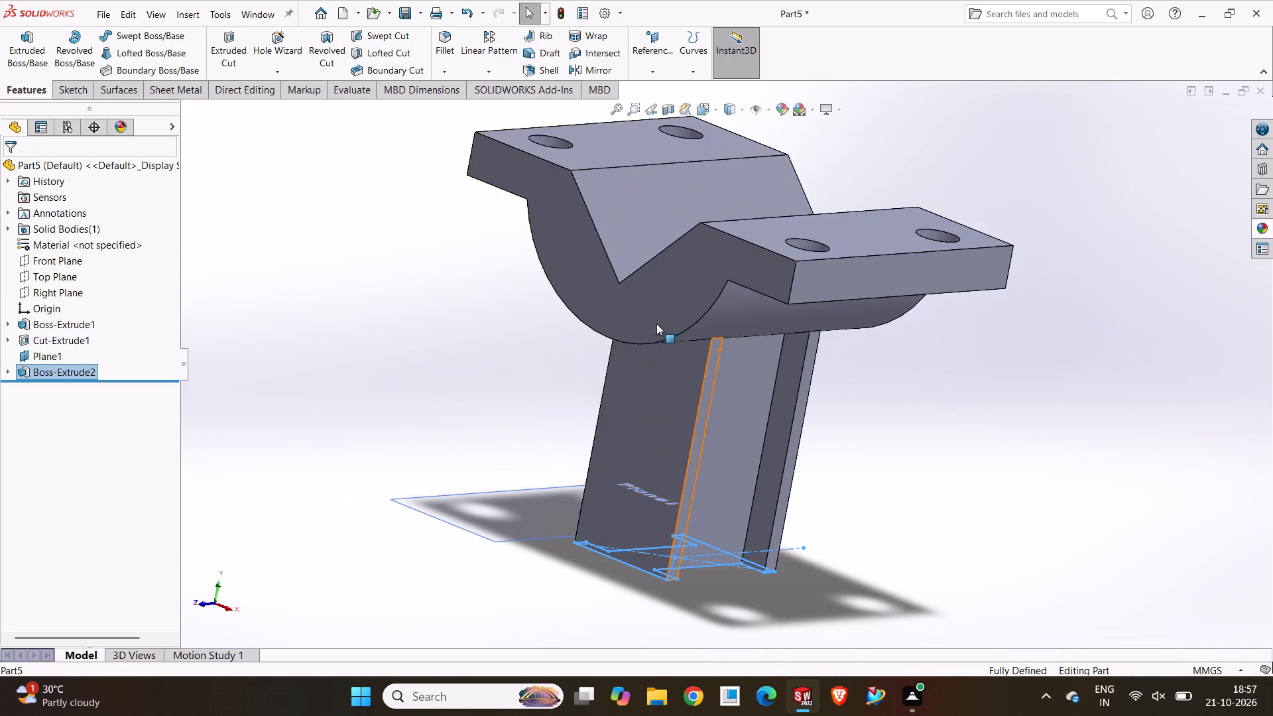
pyautogui.scroll(1, 656, 324)
pyautogui.moveTo(666, 331); pyautogui.dragTo(734, 397, button='middle')
pyautogui.click(308, 400)
pyautogui.moveTo(418, 445); pyautogui.dragTo(373, 377, button='middle')
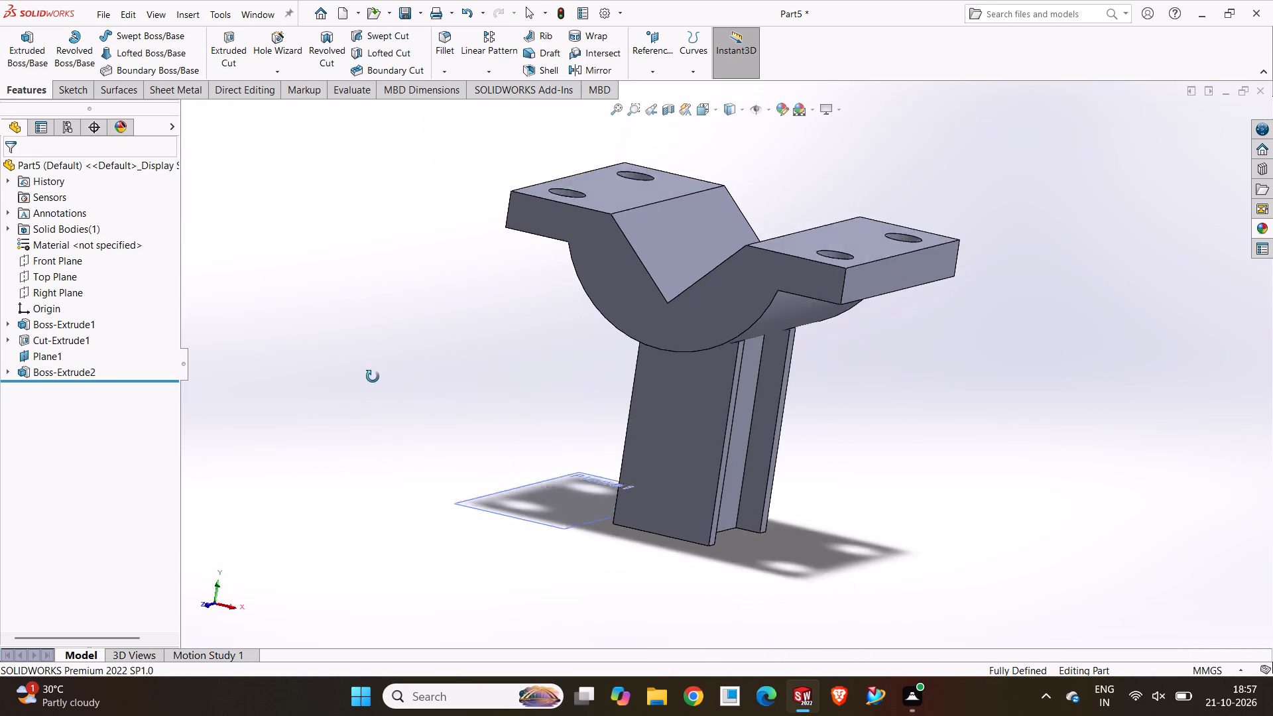
pyautogui.moveTo(373, 377); pyautogui.dragTo(372, 372, button='middle')
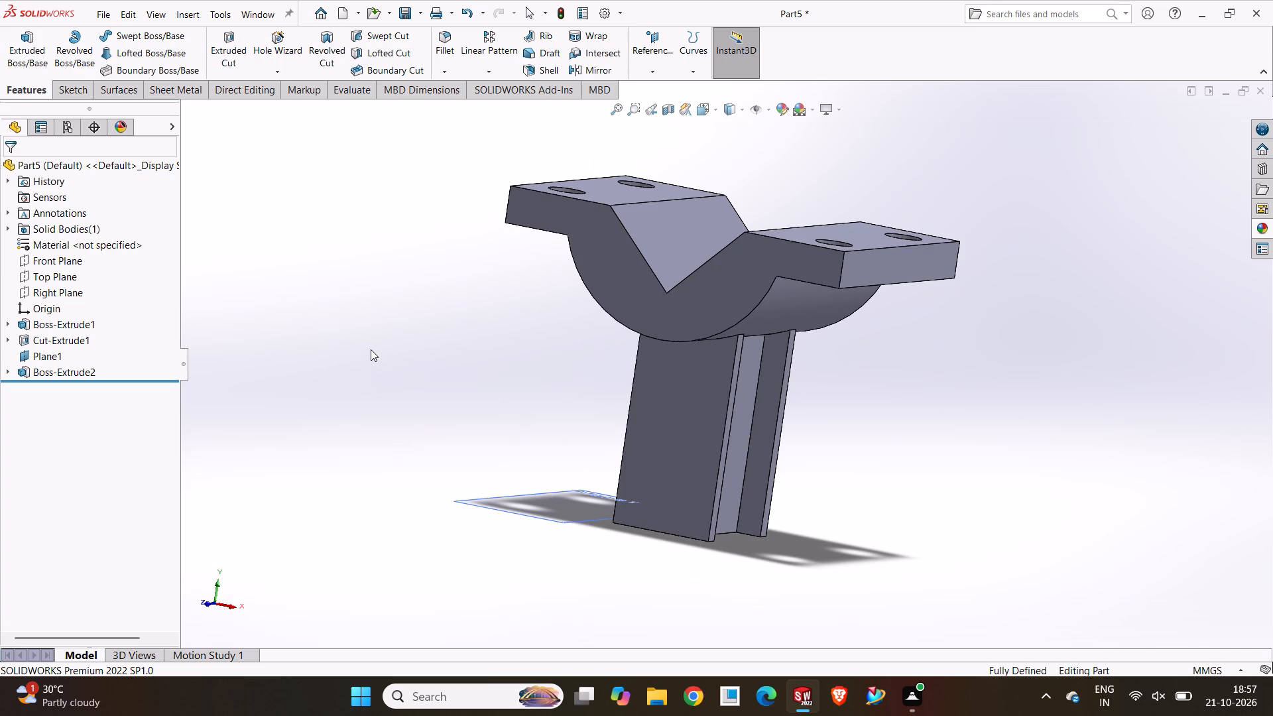
pyautogui.scroll(2, 442, 416)
pyautogui.moveTo(442, 413); pyautogui.dragTo(499, 489, button='middle')
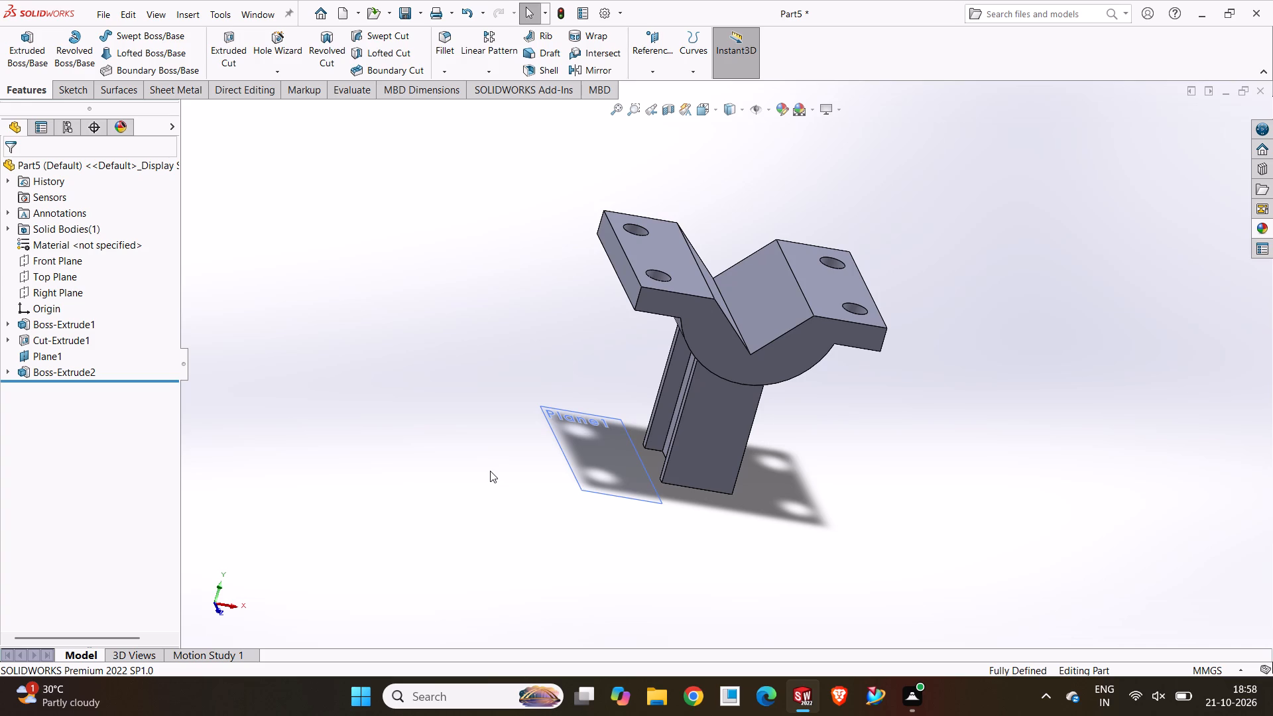
# Hide the 60 mm offset plane.
pyautogui.click(614, 491)
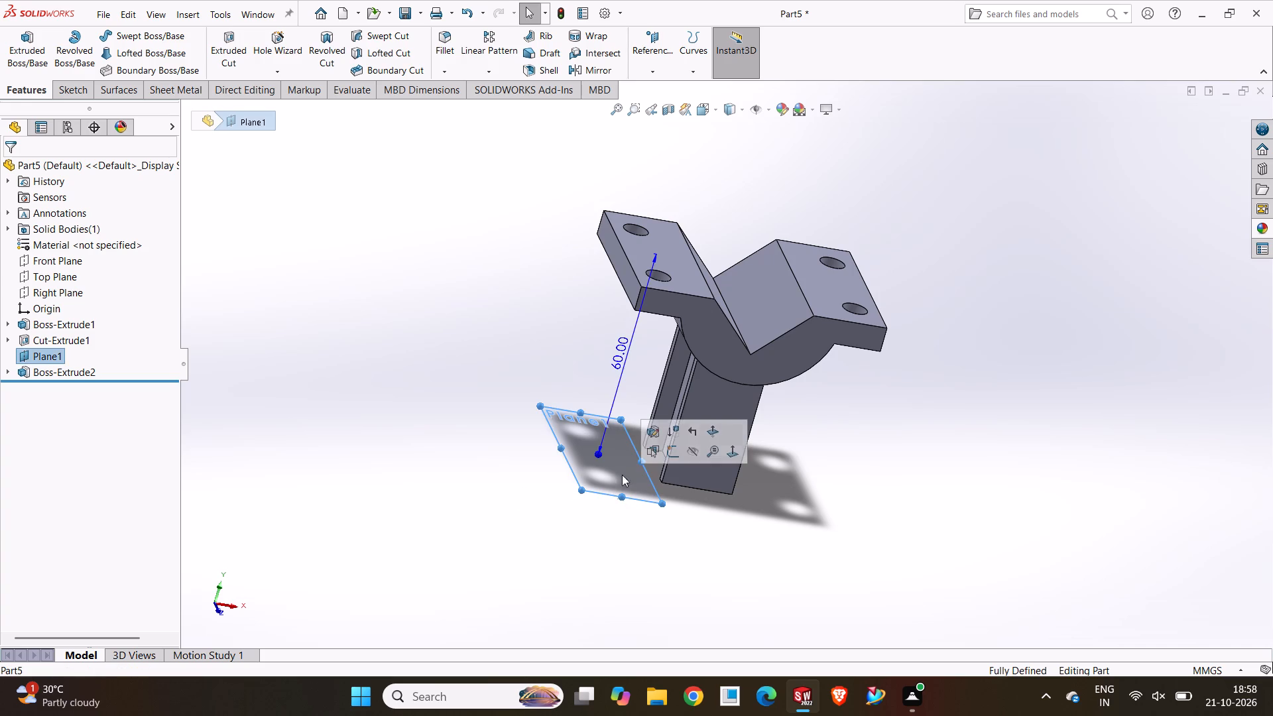
pyautogui.click(690, 457)
pyautogui.click(448, 418)
# Open a new sketch on the flat I-shaped end face of the column.
pyautogui.moveTo(531, 451); pyautogui.dragTo(558, 401, button='middle')
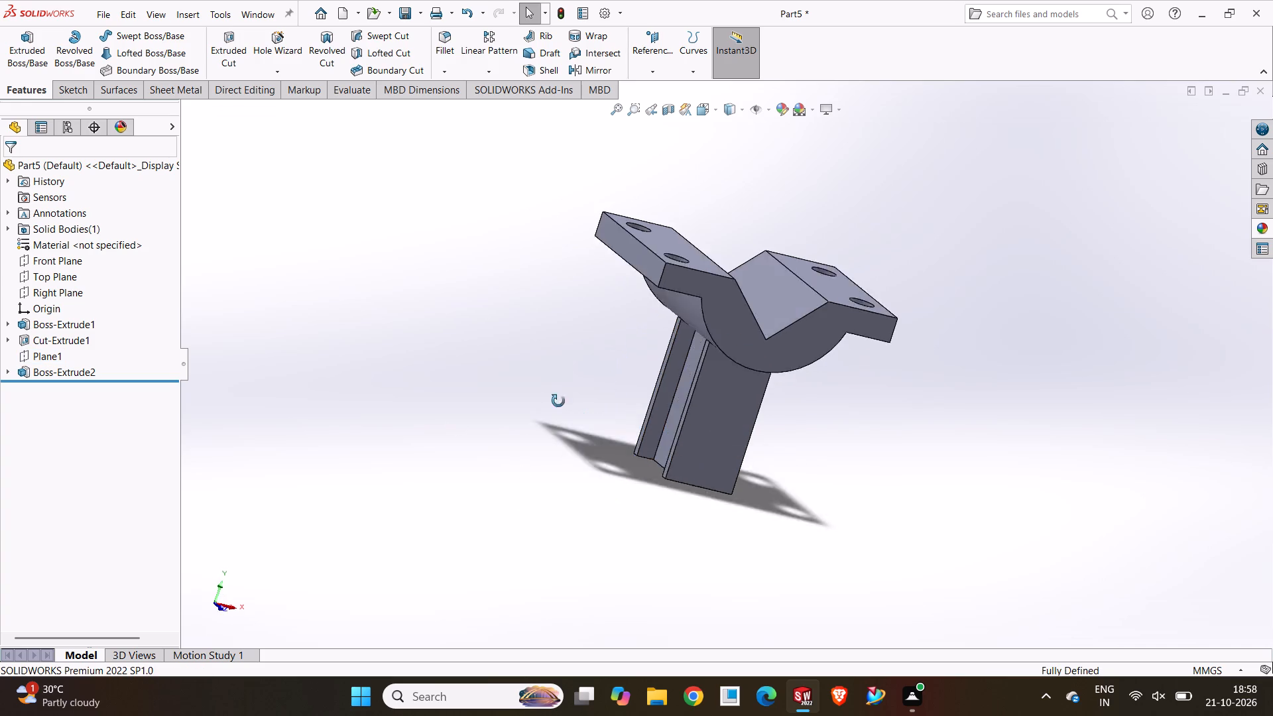
pyautogui.moveTo(558, 401); pyautogui.dragTo(678, 187, button='middle')
pyautogui.moveTo(746, 420); pyautogui.dragTo(719, 359, button='middle')
pyautogui.scroll(-6, 738, 408)
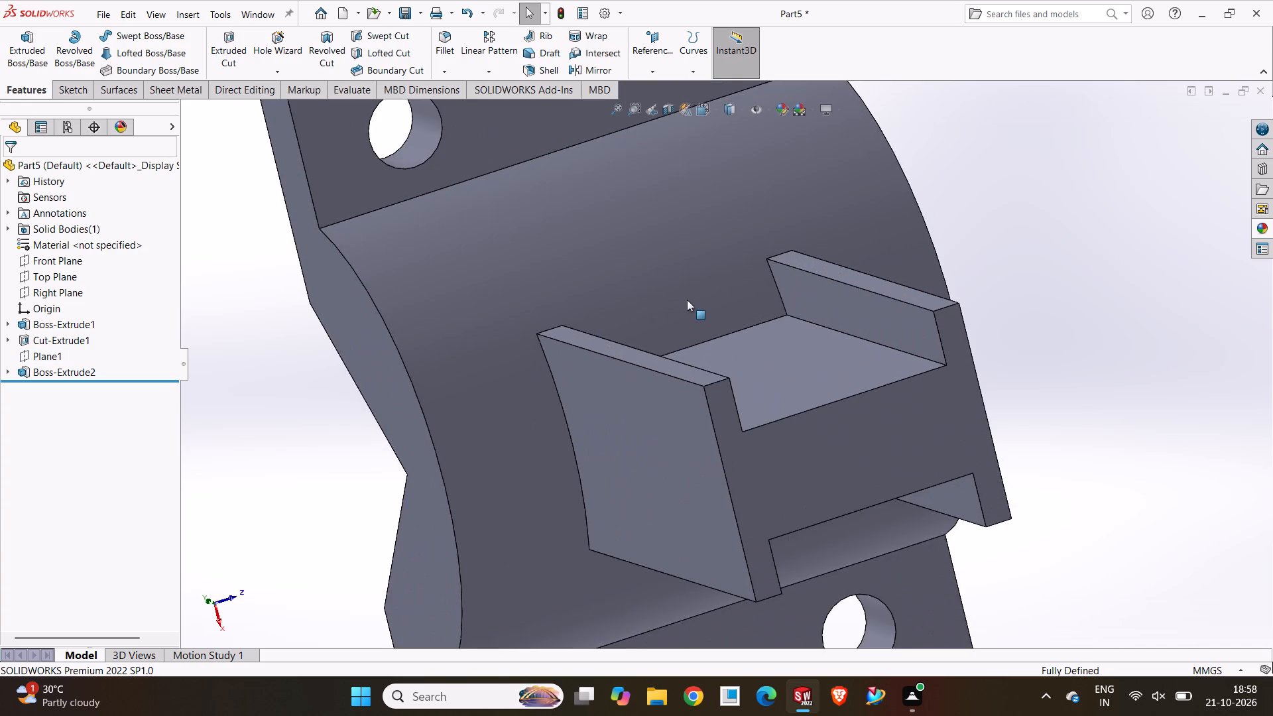
pyautogui.moveTo(688, 303); pyautogui.dragTo(688, 281, button='middle')
pyautogui.click(813, 495)
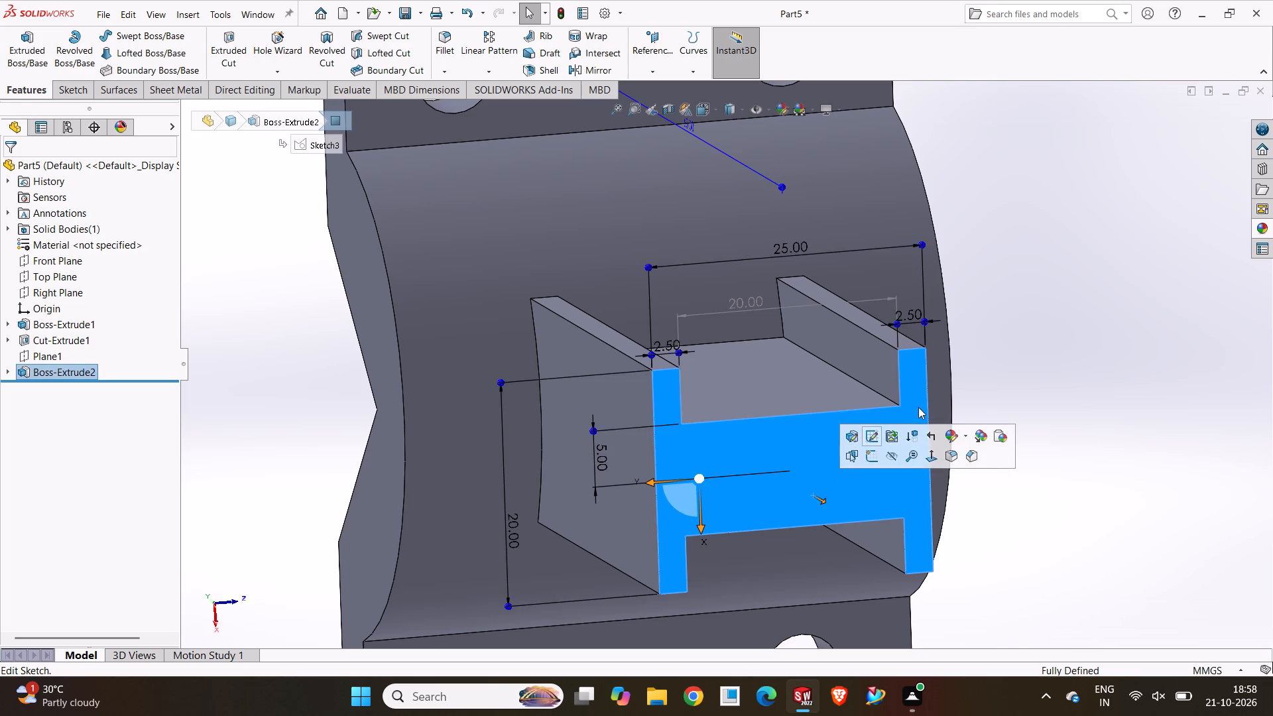
pyautogui.click(879, 455)
pyautogui.moveTo(101, 371); pyautogui.dragTo(112, 371)
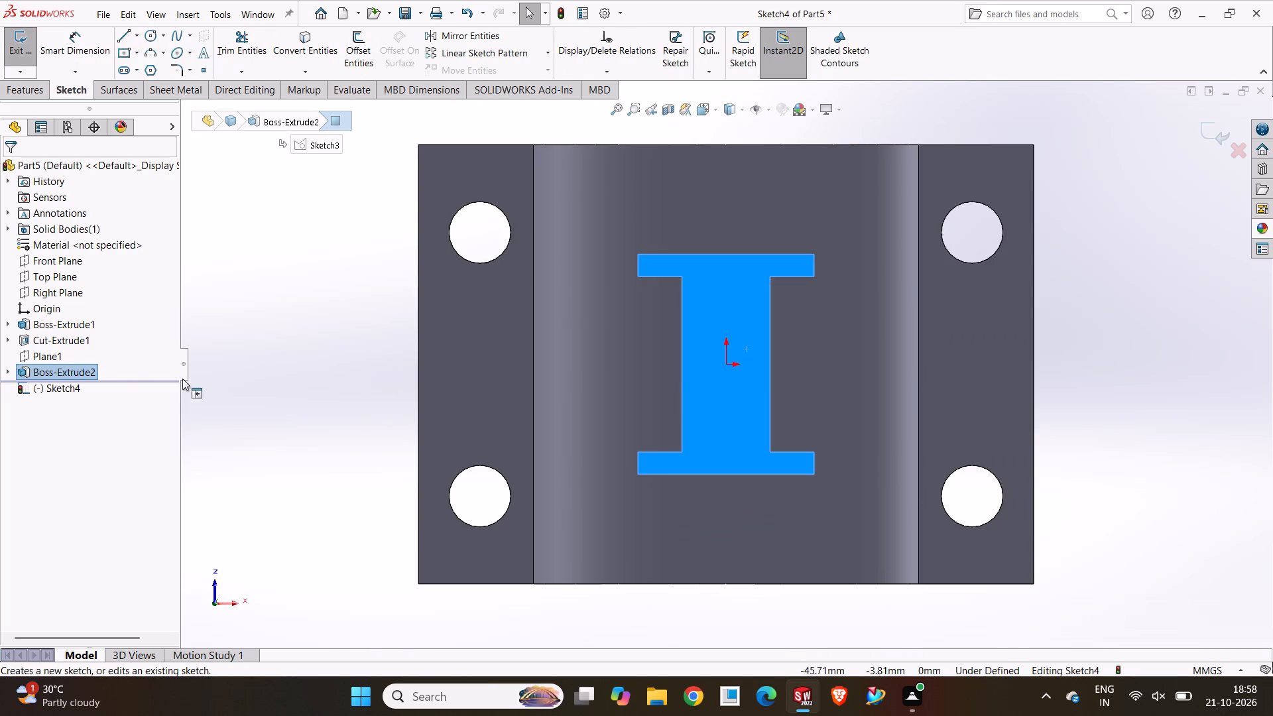
pyautogui.click(253, 389)
# Sketch a centre rectangle about 28 mm wide from the origin, enclosing the whole I-shaped outline.
pyautogui.click(126, 53)
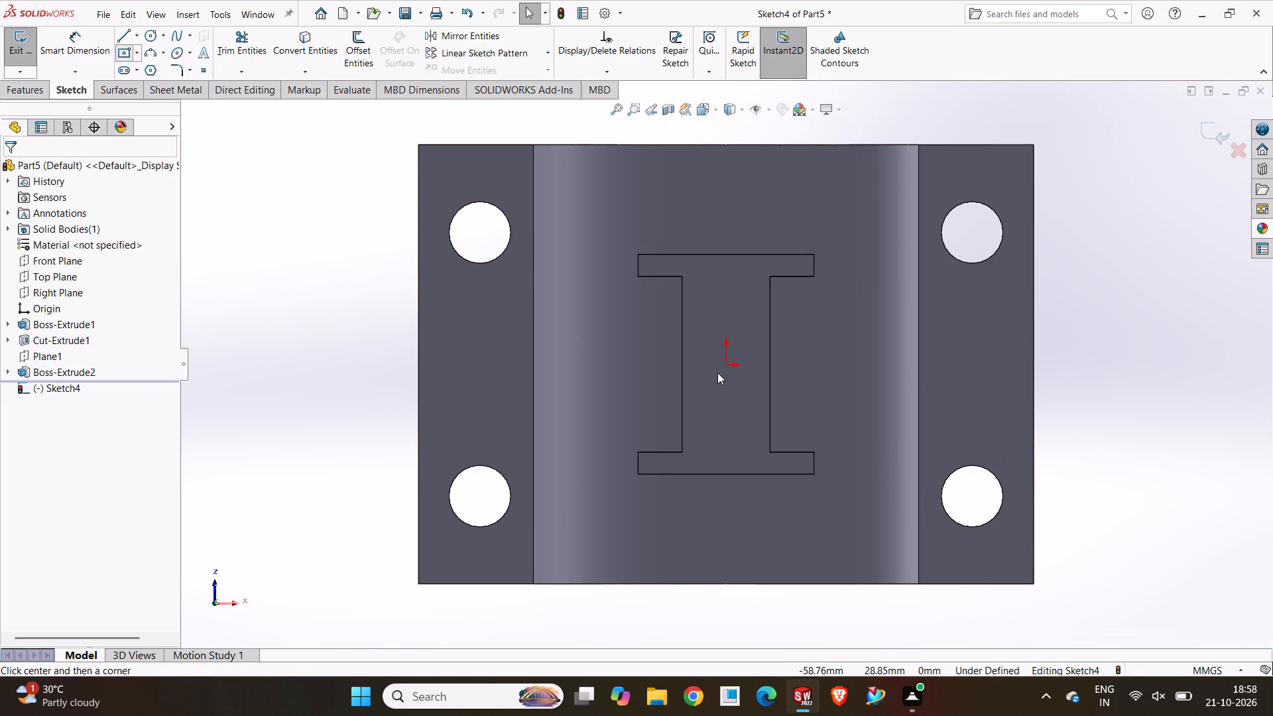
pyautogui.click(727, 366)
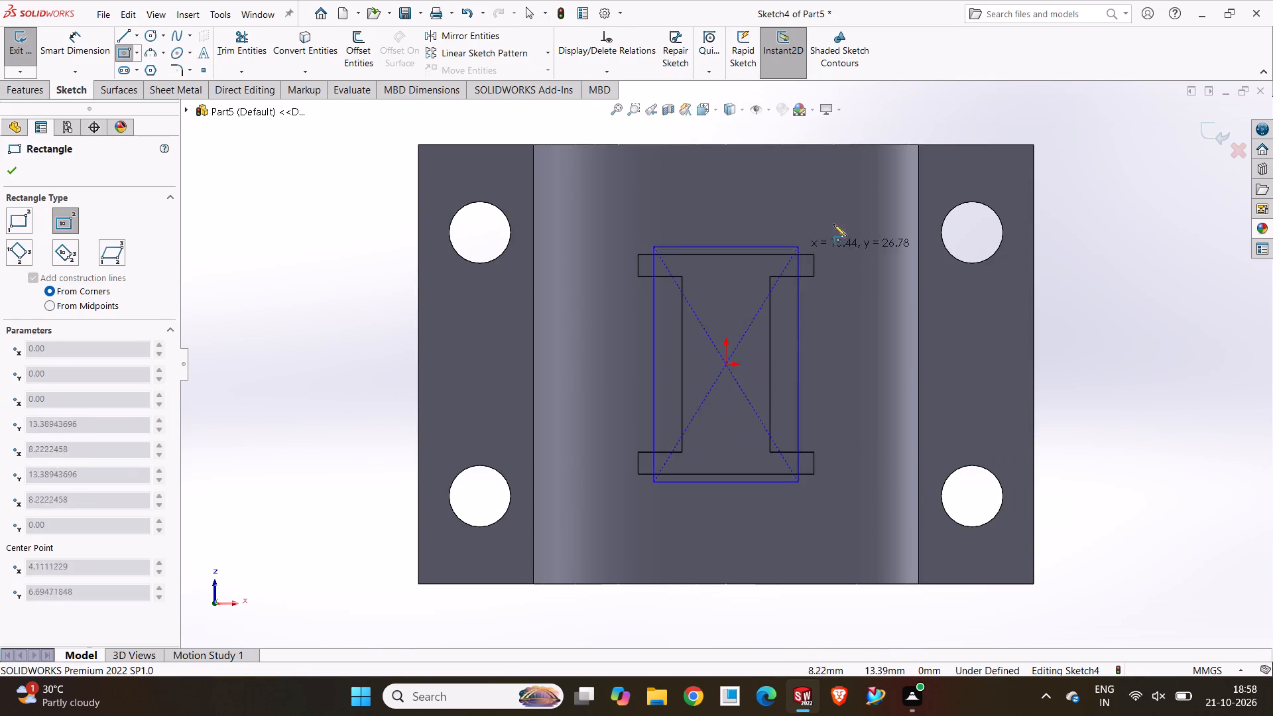
pyautogui.click(851, 219)
# Dimension the rectangle around the I-shaped outline to 40 mm high and 40 mm wide.
pyautogui.click(78, 60)
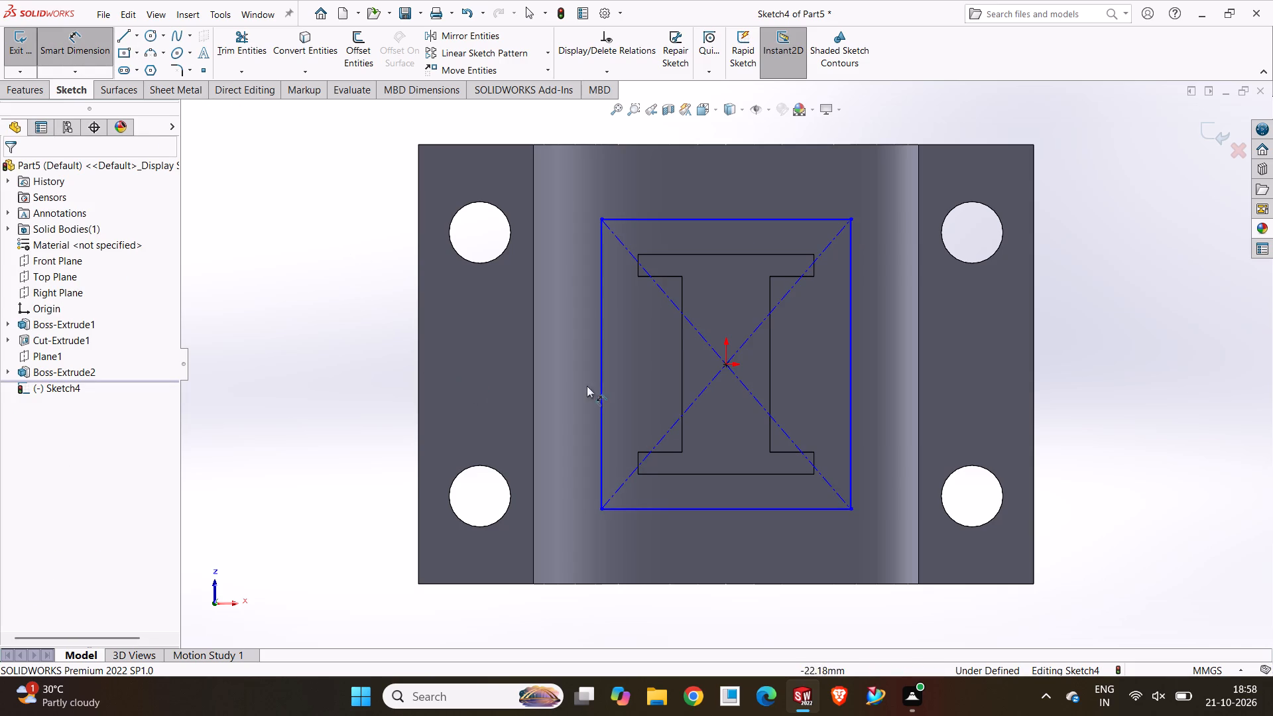
pyautogui.click(608, 352)
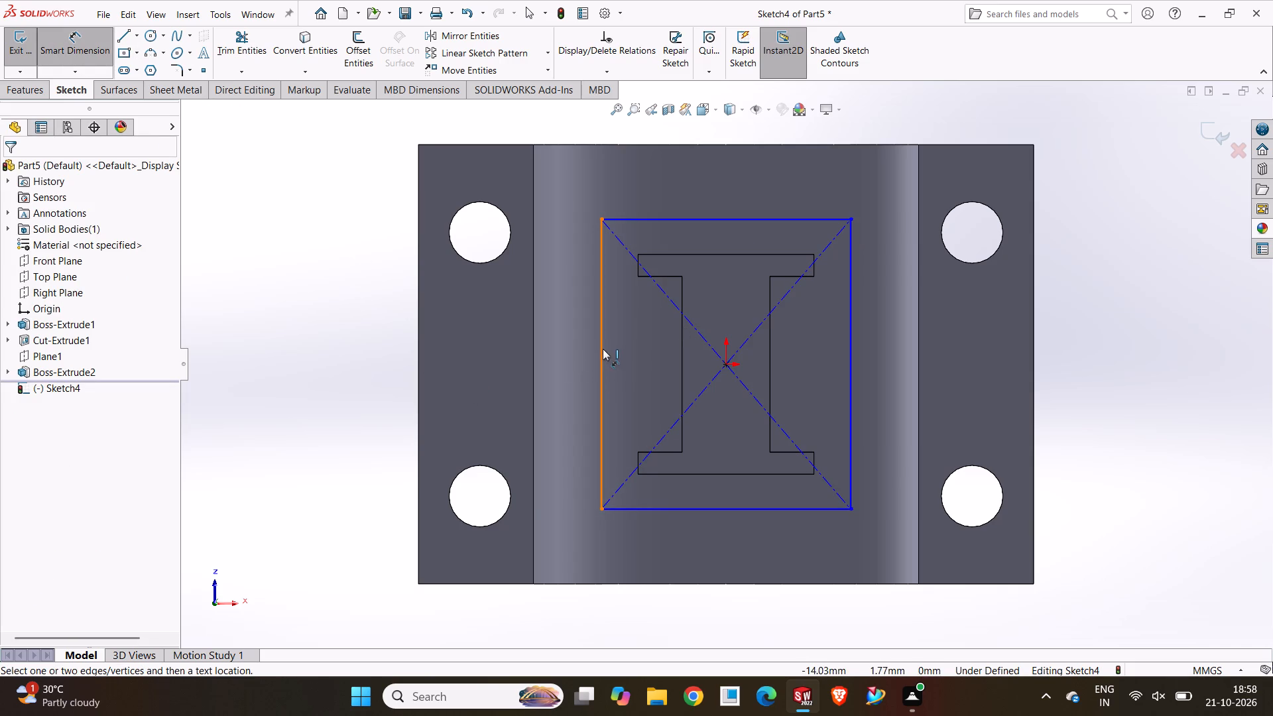
pyautogui.click(603, 349)
pyautogui.click(383, 343)
pyautogui.write('40')
pyautogui.press('Return')
pyautogui.click(294, 321)
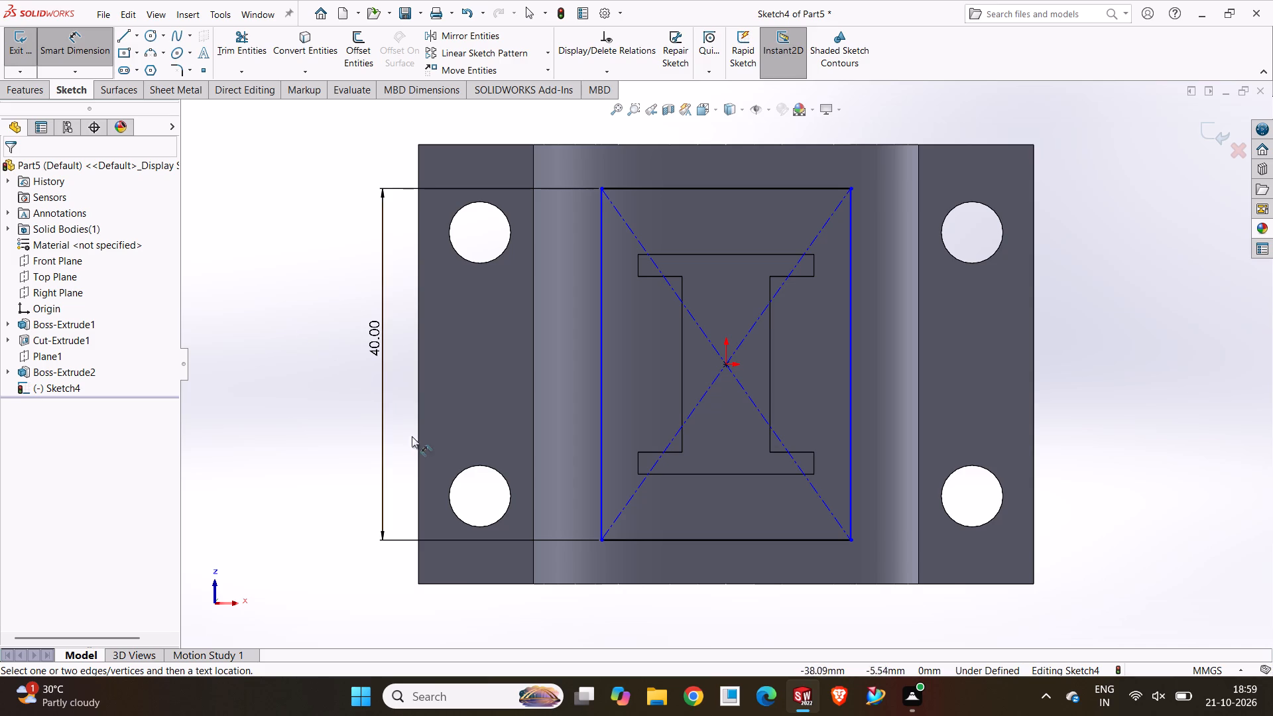
pyautogui.click(328, 461)
pyautogui.moveTo(660, 540); pyautogui.dragTo(681, 602)
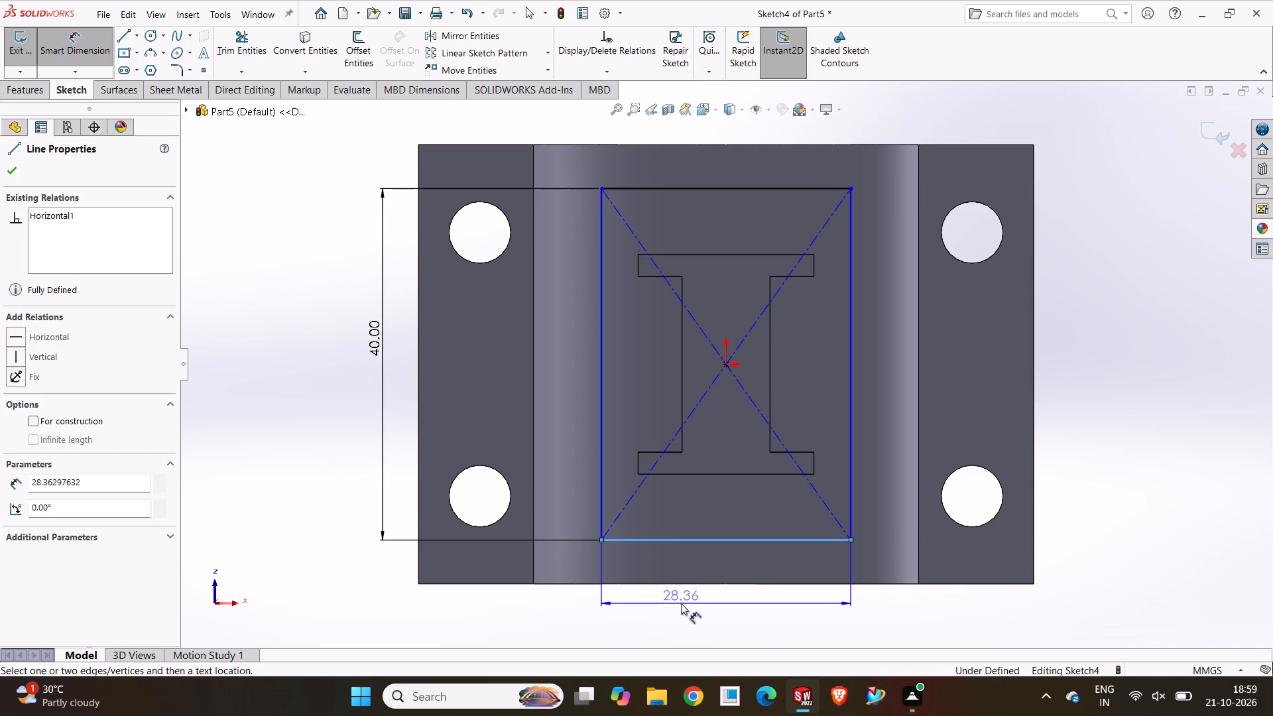
pyautogui.click(681, 605)
pyautogui.press('4')
pyautogui.press('0')
pyautogui.press('Return')
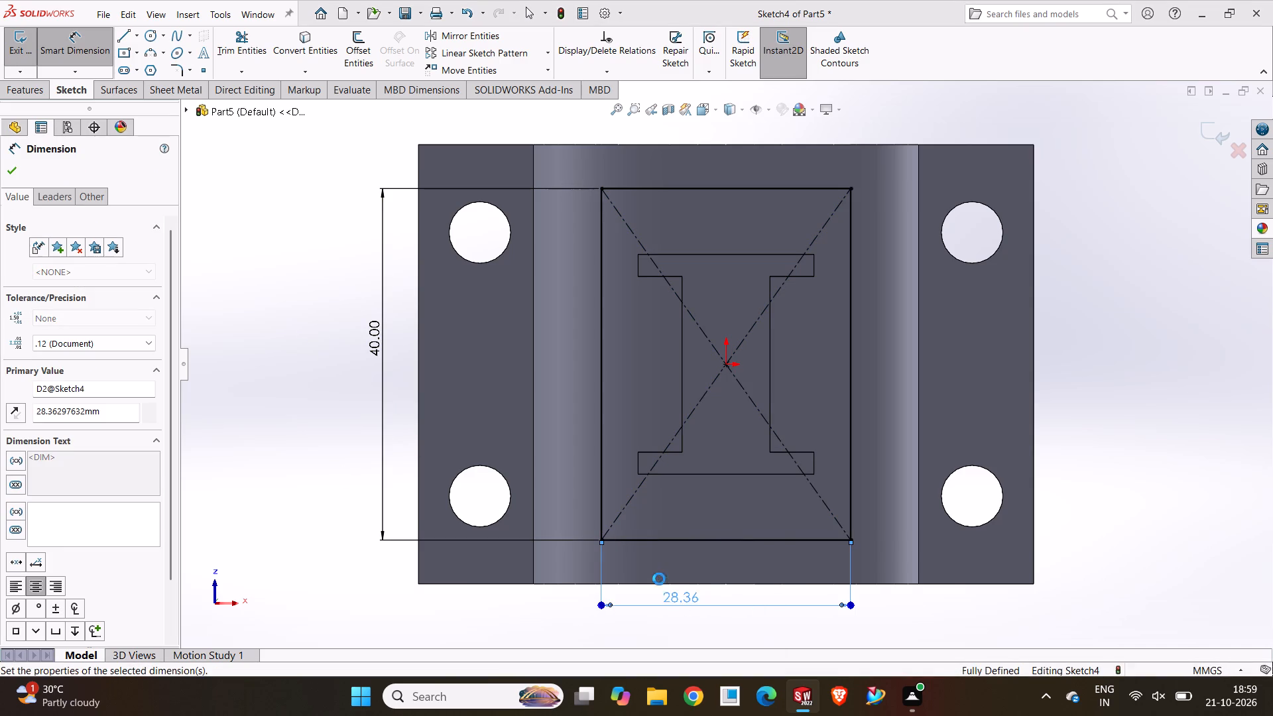
pyautogui.click(268, 456)
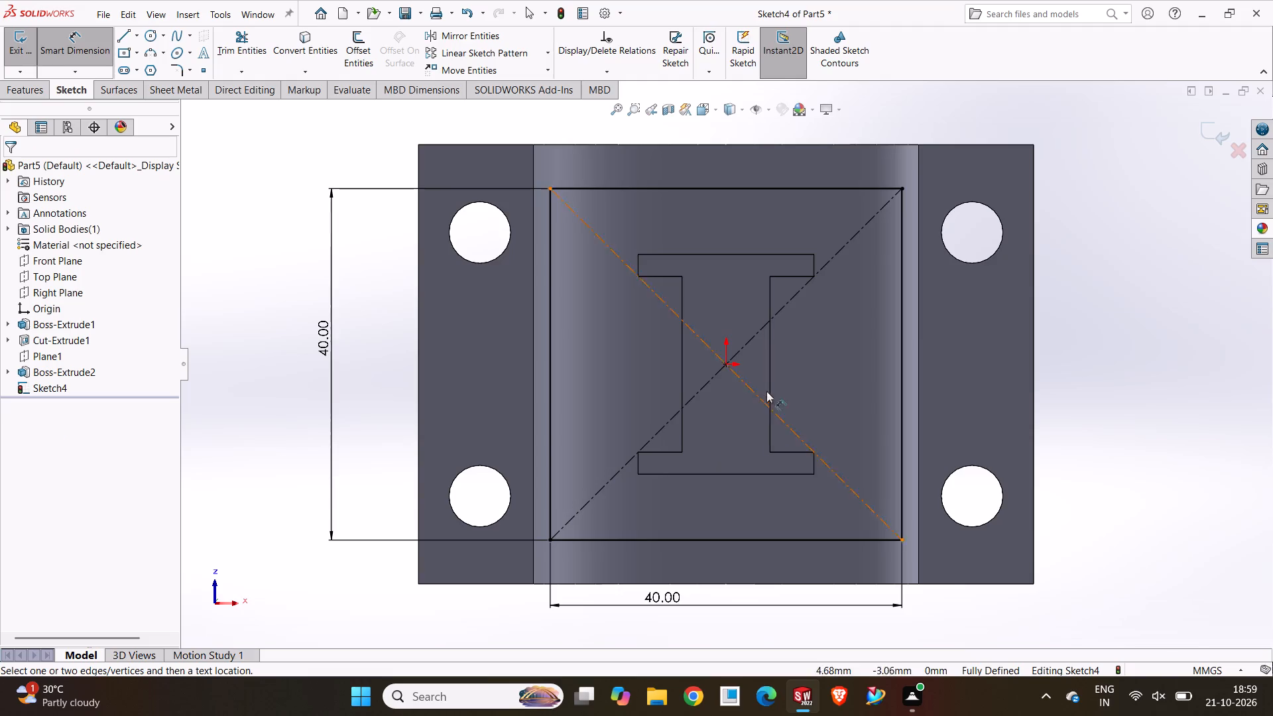
# Examine the rectangle's centre at the origin up close, and check the square's fit around the I-shaped outline.
pyautogui.scroll(-9, 737, 396)
pyautogui.scroll(-5, 725, 328)
pyautogui.scroll(-10, 851, 225)
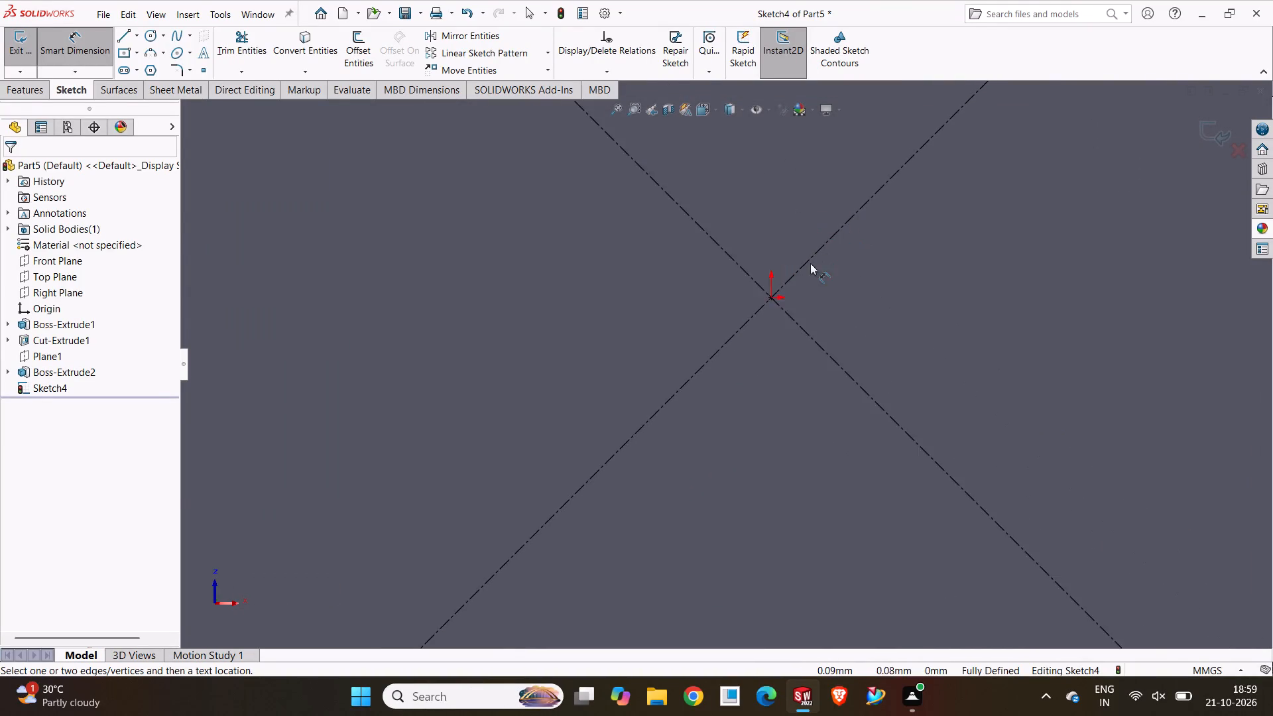
pyautogui.scroll(-7, 810, 263)
pyautogui.scroll(4, 574, 482)
pyautogui.scroll(-5, 574, 489)
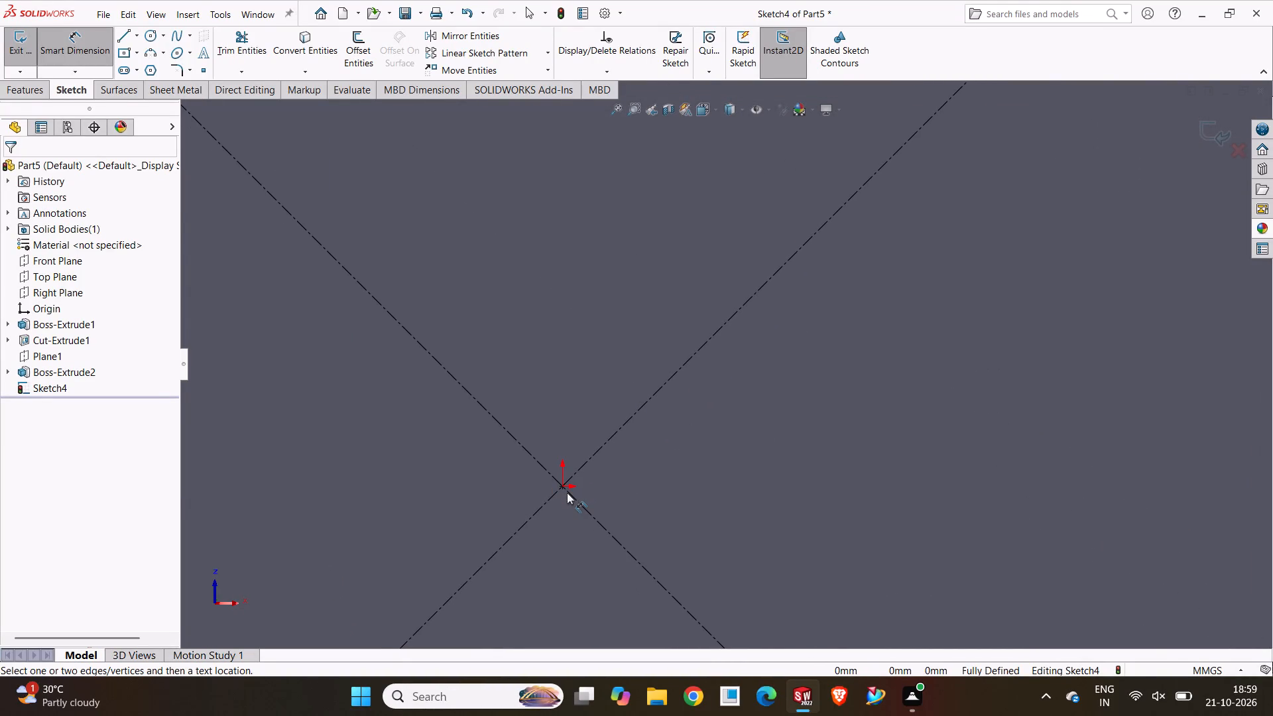
pyautogui.press('Escape')
pyautogui.scroll(19, 568, 484)
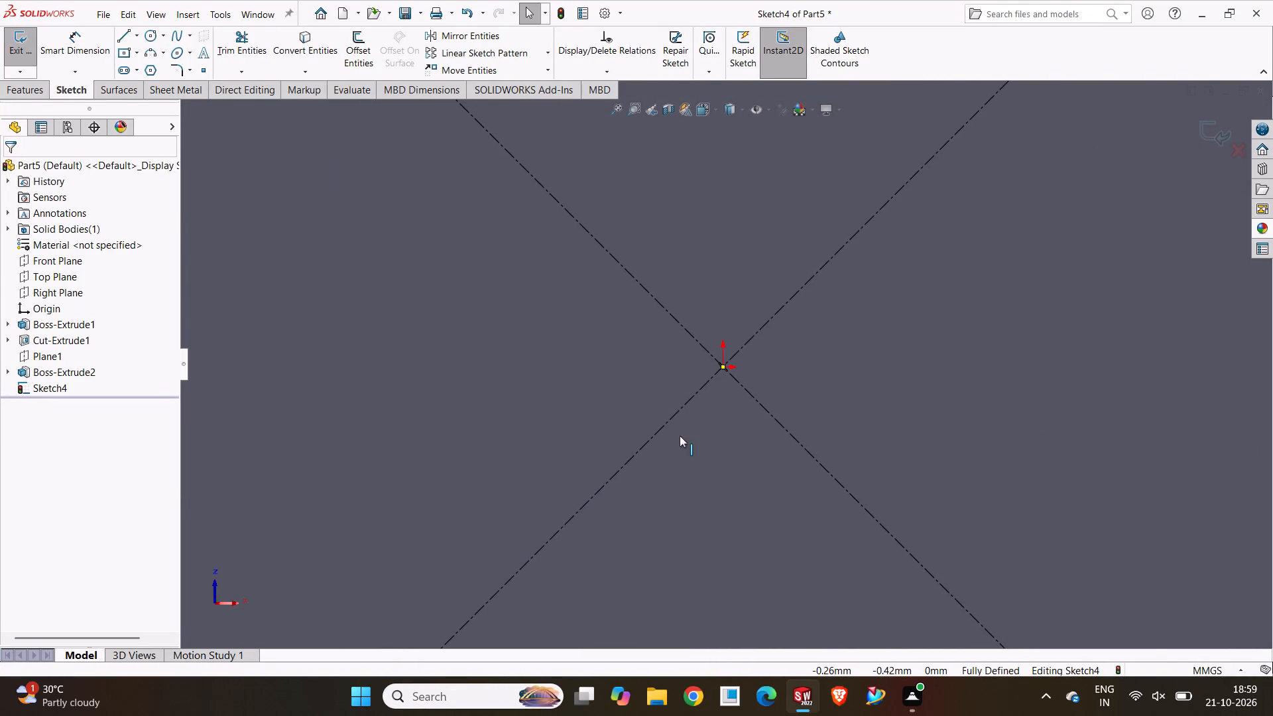
pyautogui.scroll(16, 680, 436)
pyautogui.scroll(-1, 690, 431)
pyautogui.scroll(1, 690, 431)
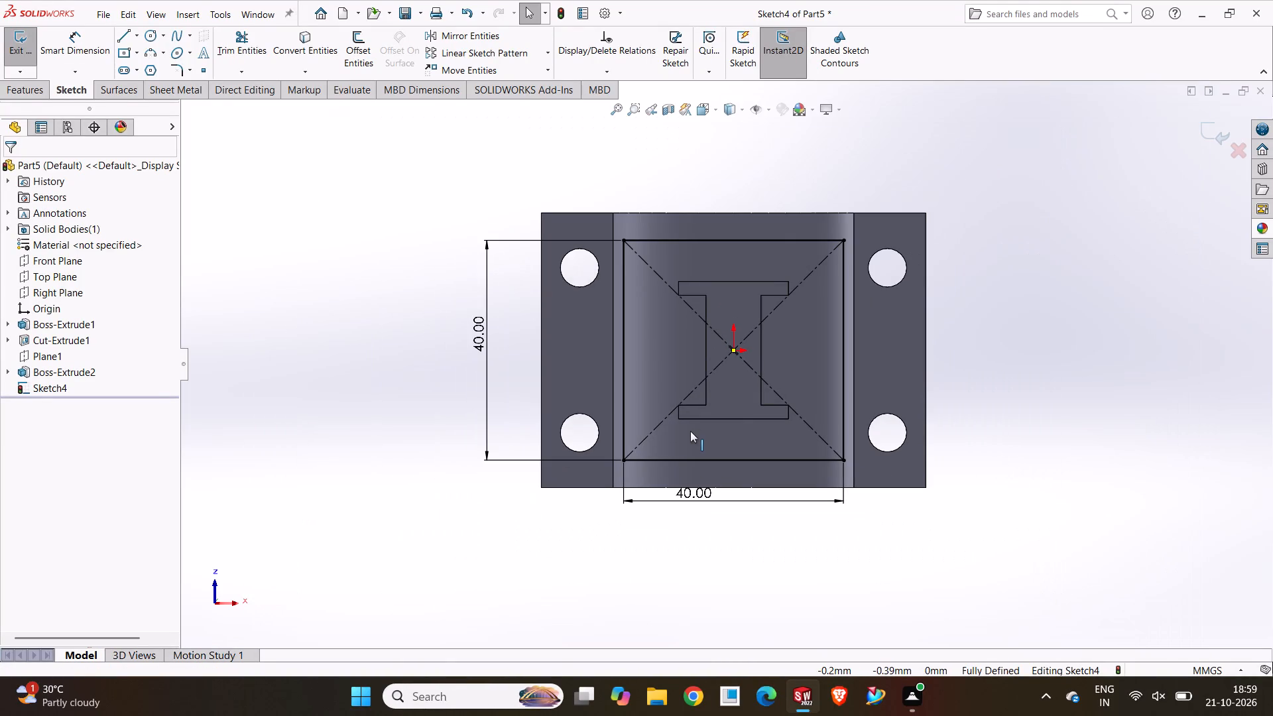
pyautogui.scroll(-2, 745, 405)
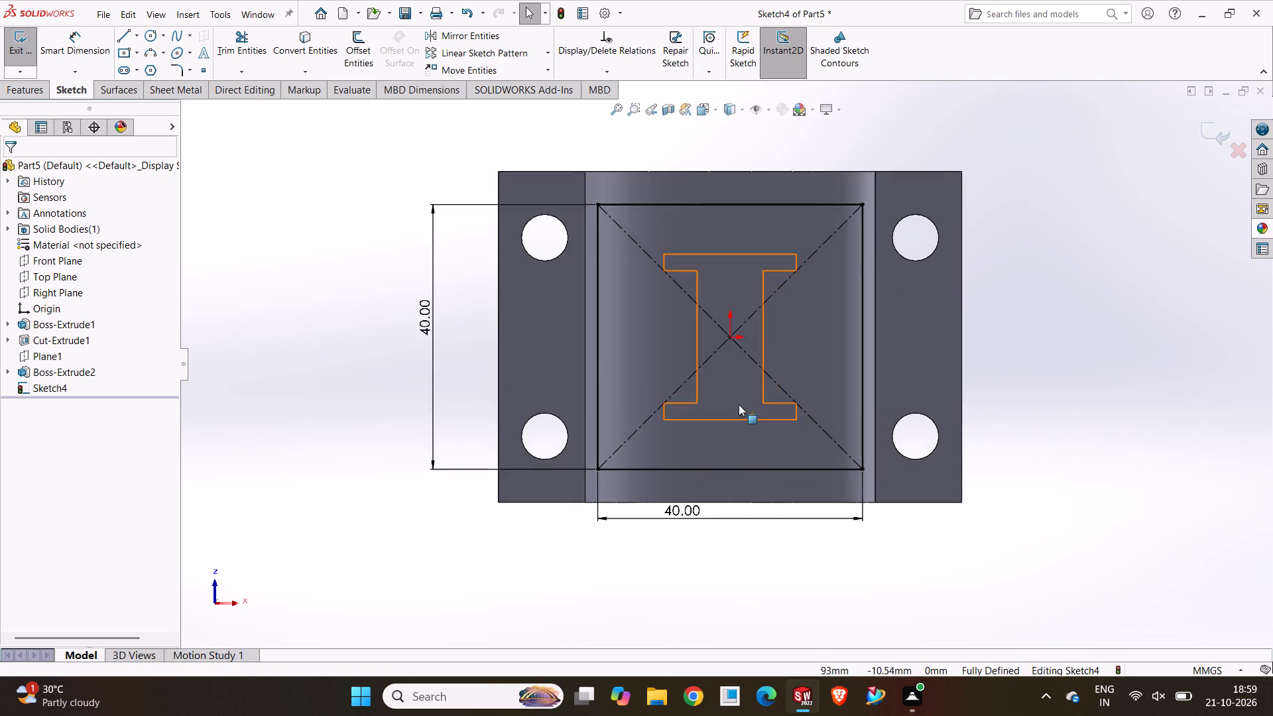
pyautogui.scroll(-2, 739, 404)
pyautogui.scroll(3, 723, 422)
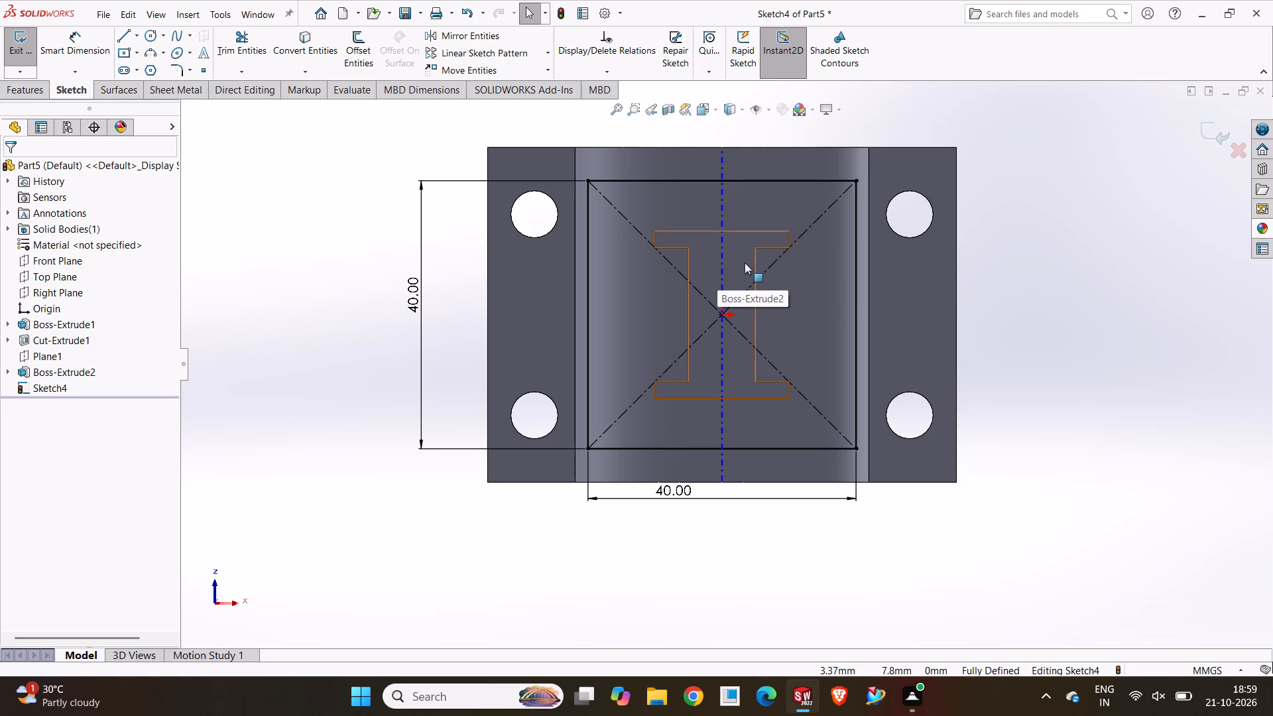
# Sketch a short horizontal line about 1.5 mm long, level with the origin and left of the I-shaped outline.
pyautogui.scroll(-4, 735, 308)
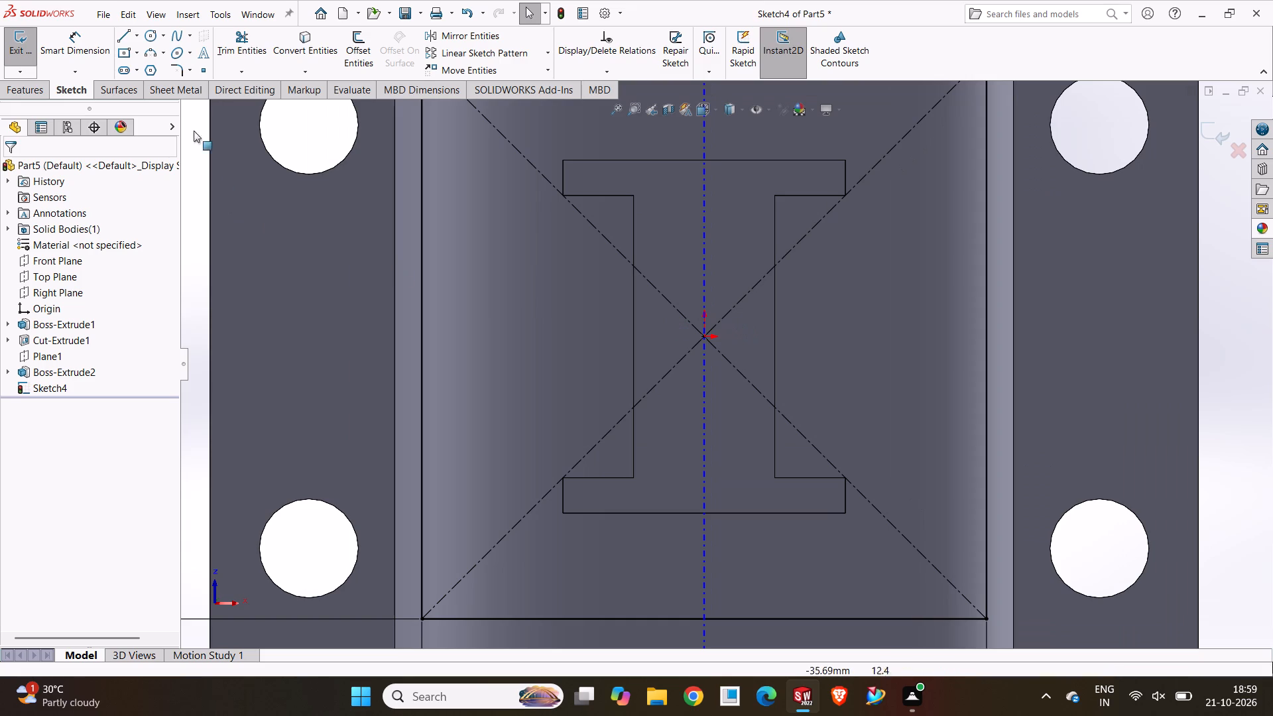
pyautogui.click(135, 36)
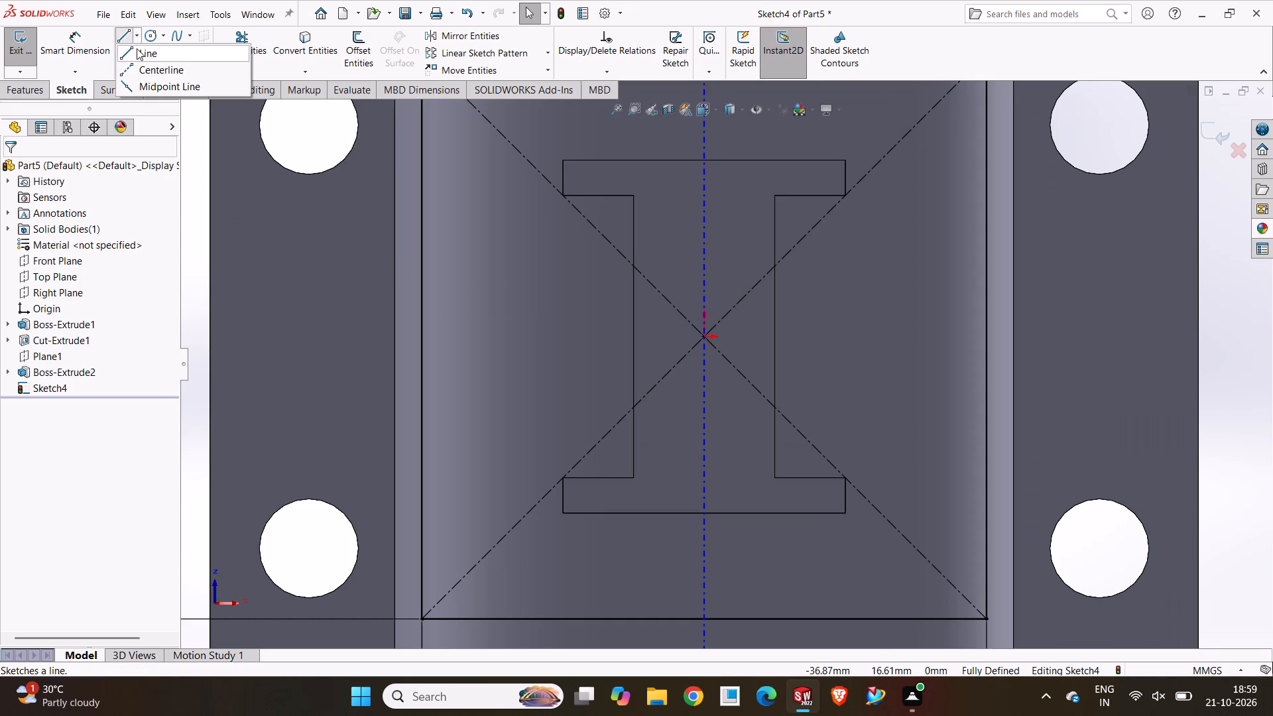
pyautogui.click(137, 49)
pyautogui.moveTo(528, 337); pyautogui.dragTo(550, 337)
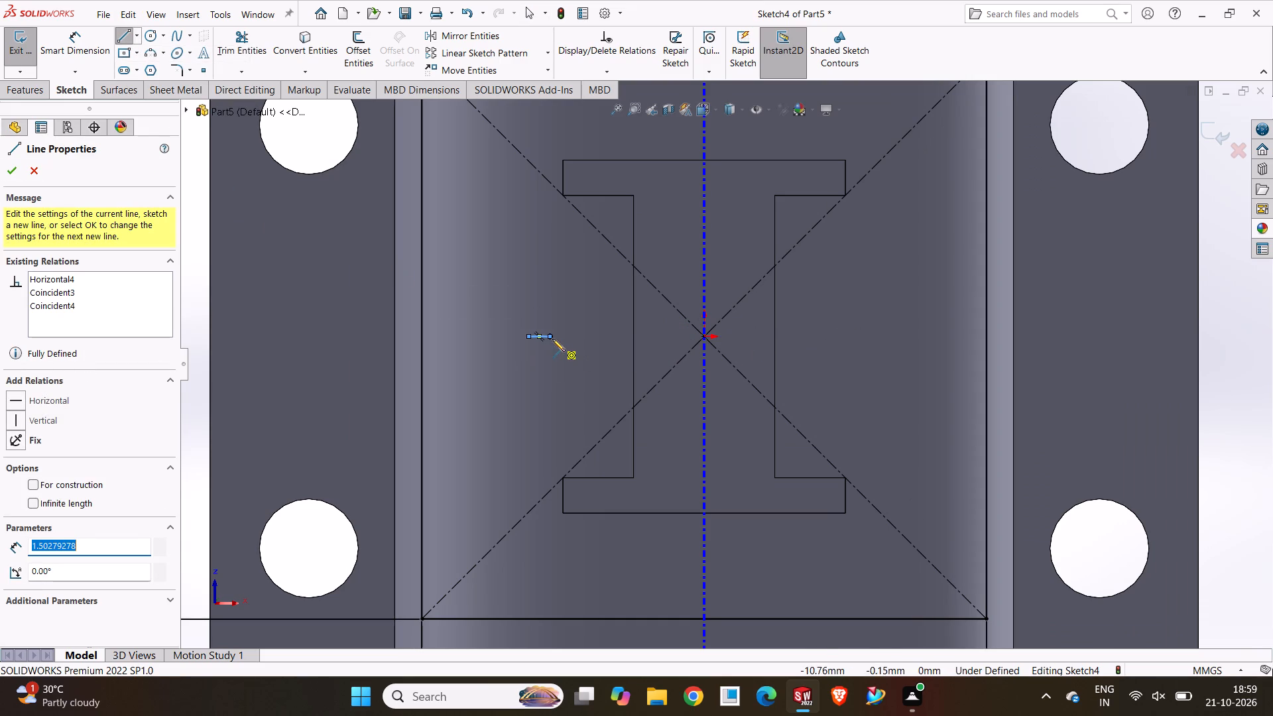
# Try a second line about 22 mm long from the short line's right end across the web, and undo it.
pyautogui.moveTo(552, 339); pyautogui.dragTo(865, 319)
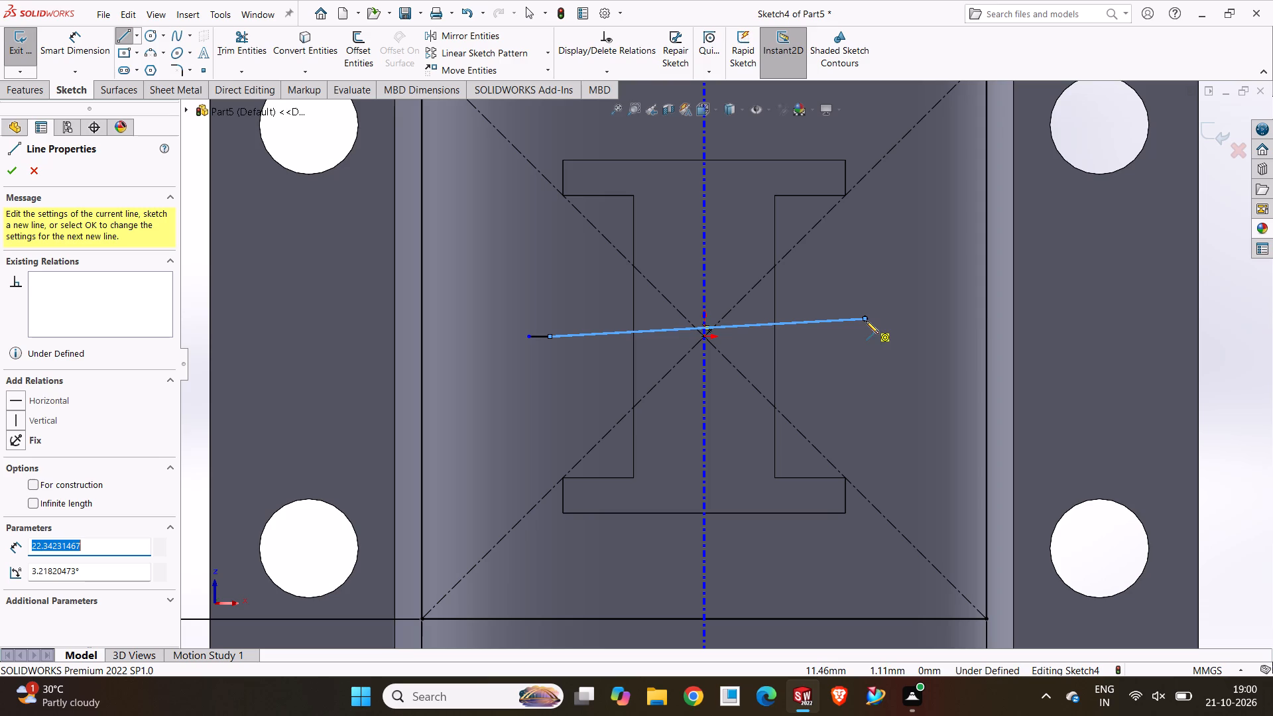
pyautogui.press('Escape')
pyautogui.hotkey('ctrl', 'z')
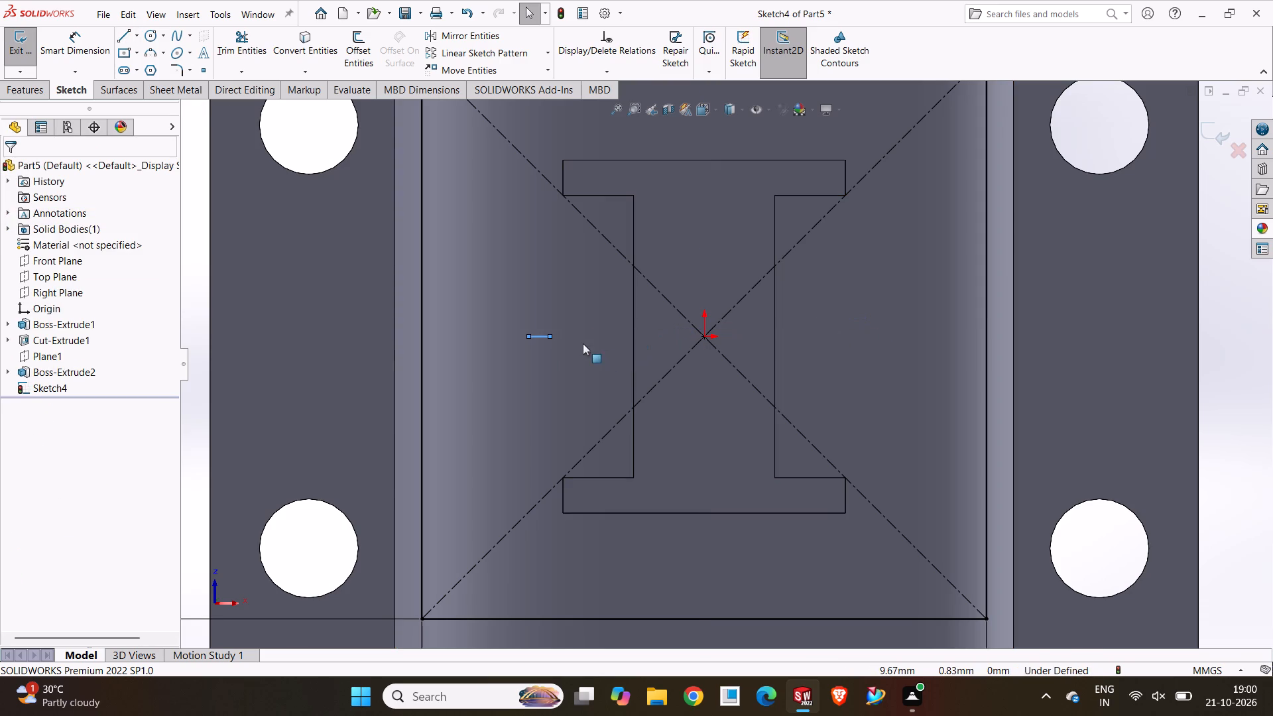
# Stretch the short line's right endpoint horizontally through the origin, making the line about 27 mm long.
pyautogui.moveTo(551, 337); pyautogui.dragTo(926, 322)
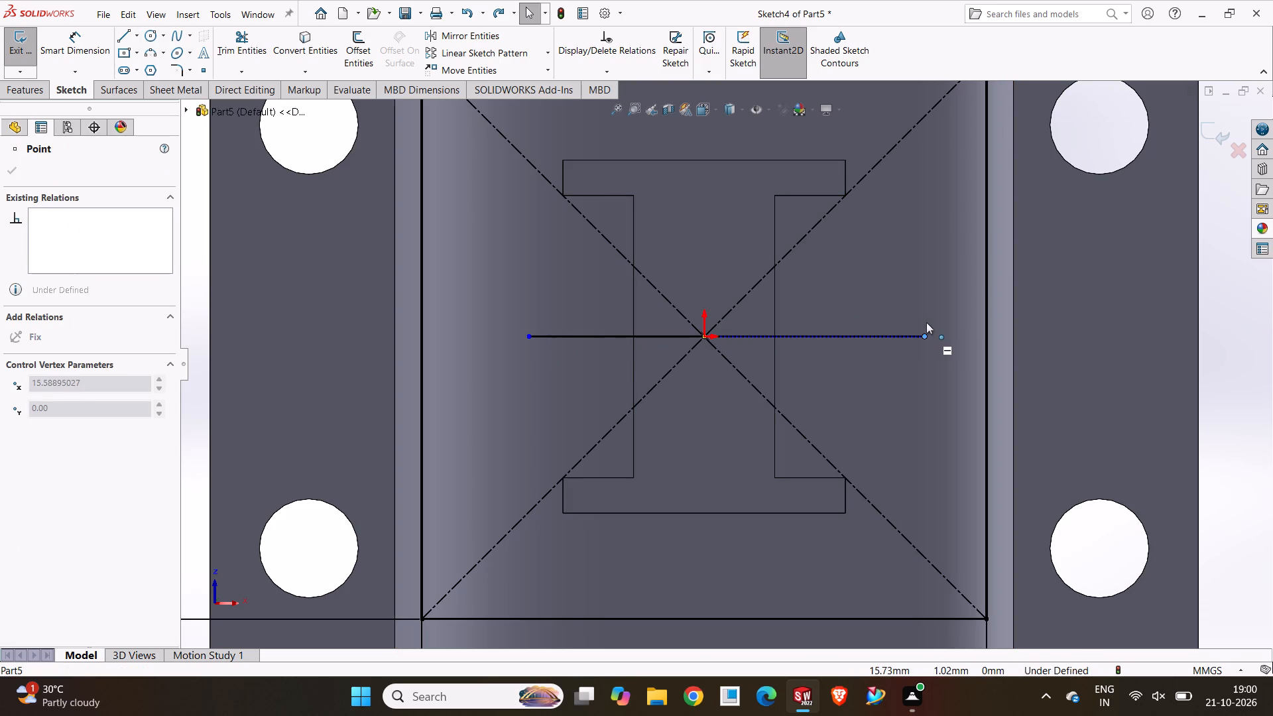
pyautogui.moveTo(926, 322); pyautogui.dragTo(904, 328)
pyautogui.click(1097, 546)
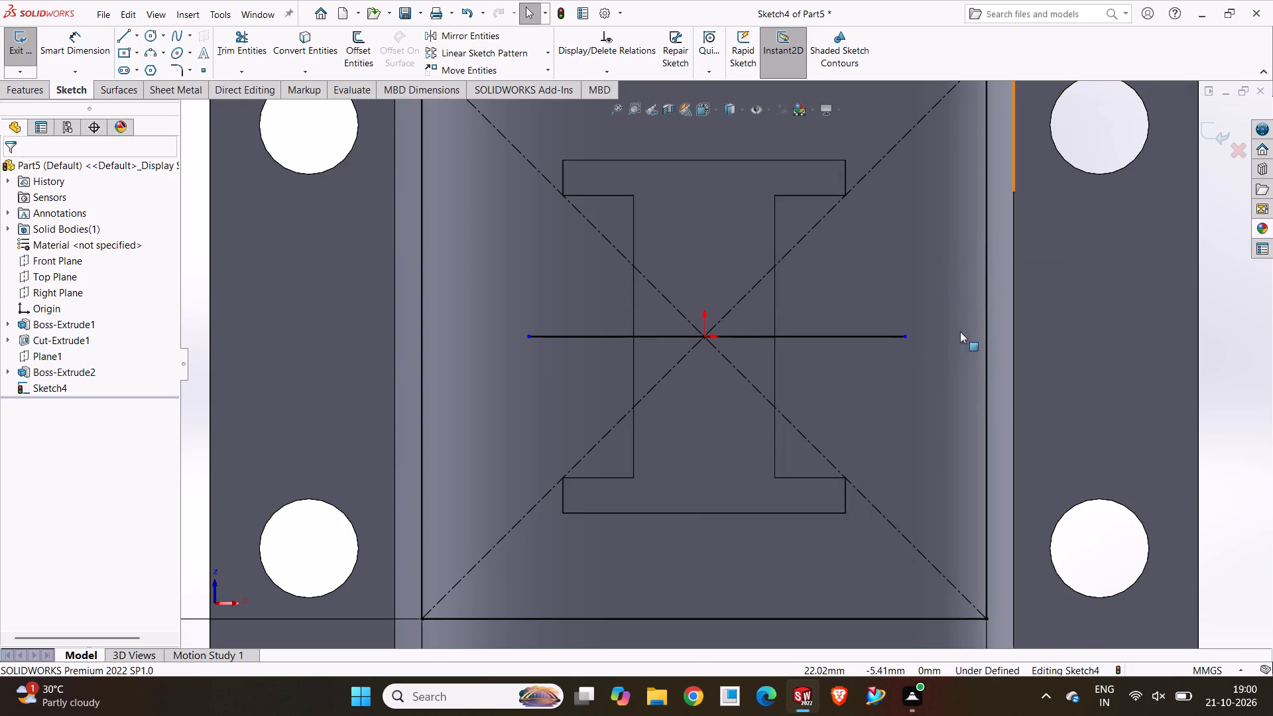
# Dimension the gap from the horizontal line's right endpoint to the square's right edge as 6.25 mm.
pyautogui.scroll(2, 911, 278)
pyautogui.moveTo(49, 52); pyautogui.dragTo(67, 60)
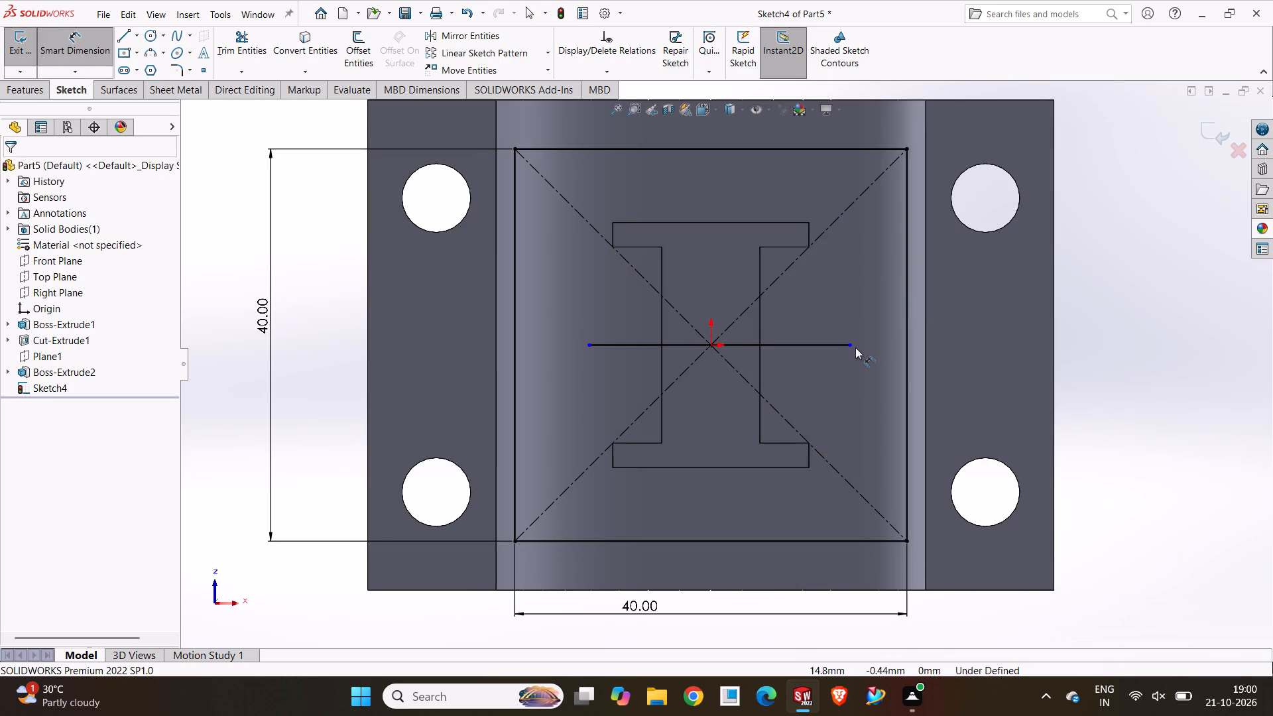
pyautogui.click(850, 342)
pyautogui.click(907, 305)
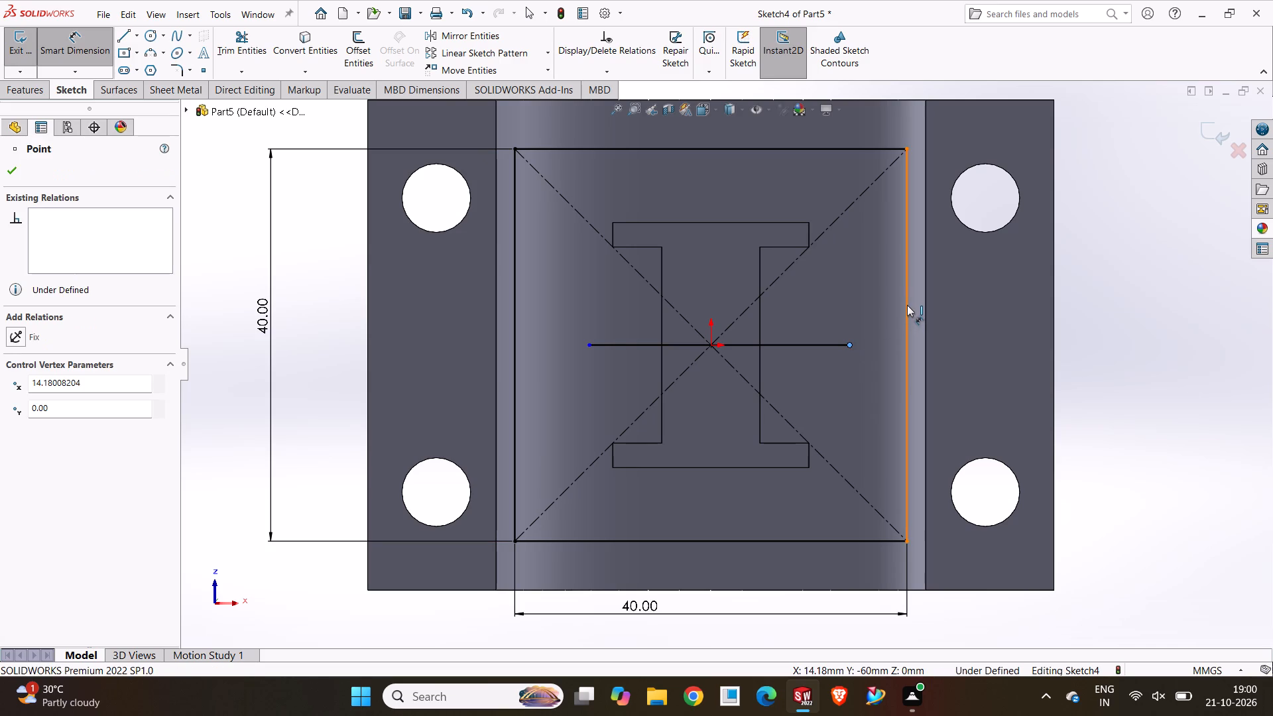
pyautogui.click(871, 127)
pyautogui.write('6.25')
pyautogui.press('Return')
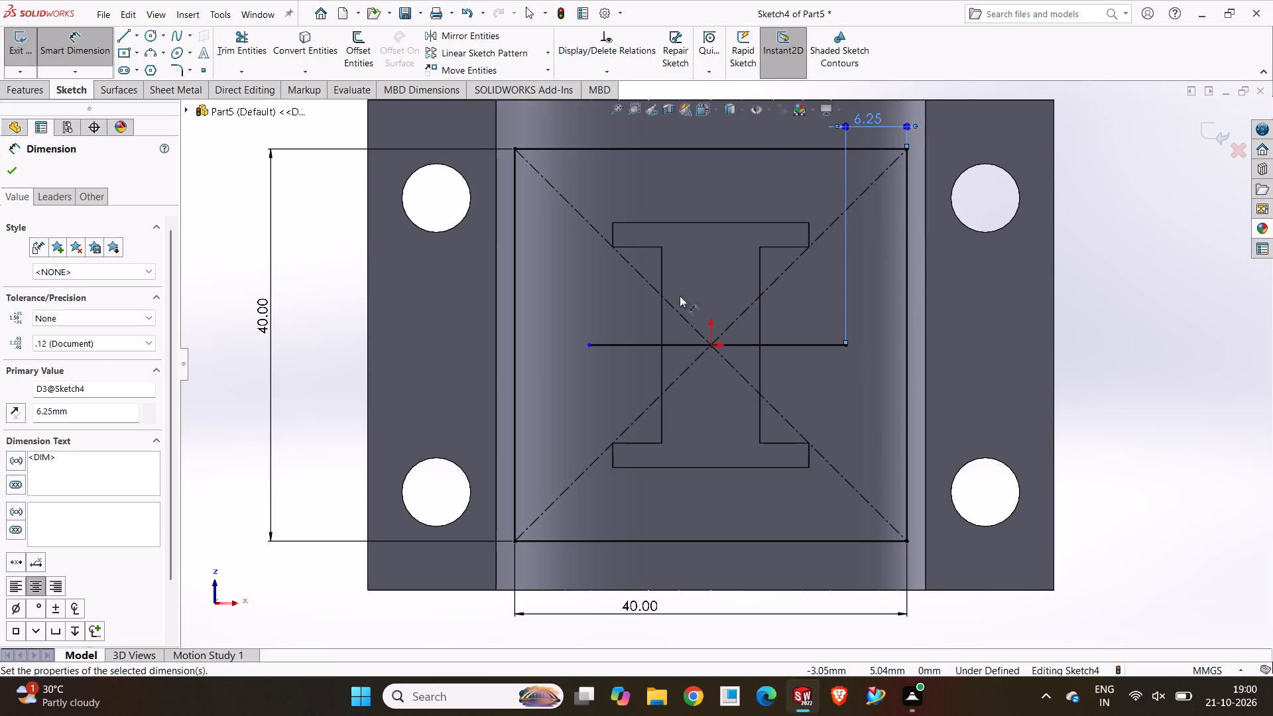
pyautogui.click(345, 278)
# Dimension the gap from the horizontal line's left endpoint to the square's left edge as 6.25 mm.
pyautogui.click(590, 345)
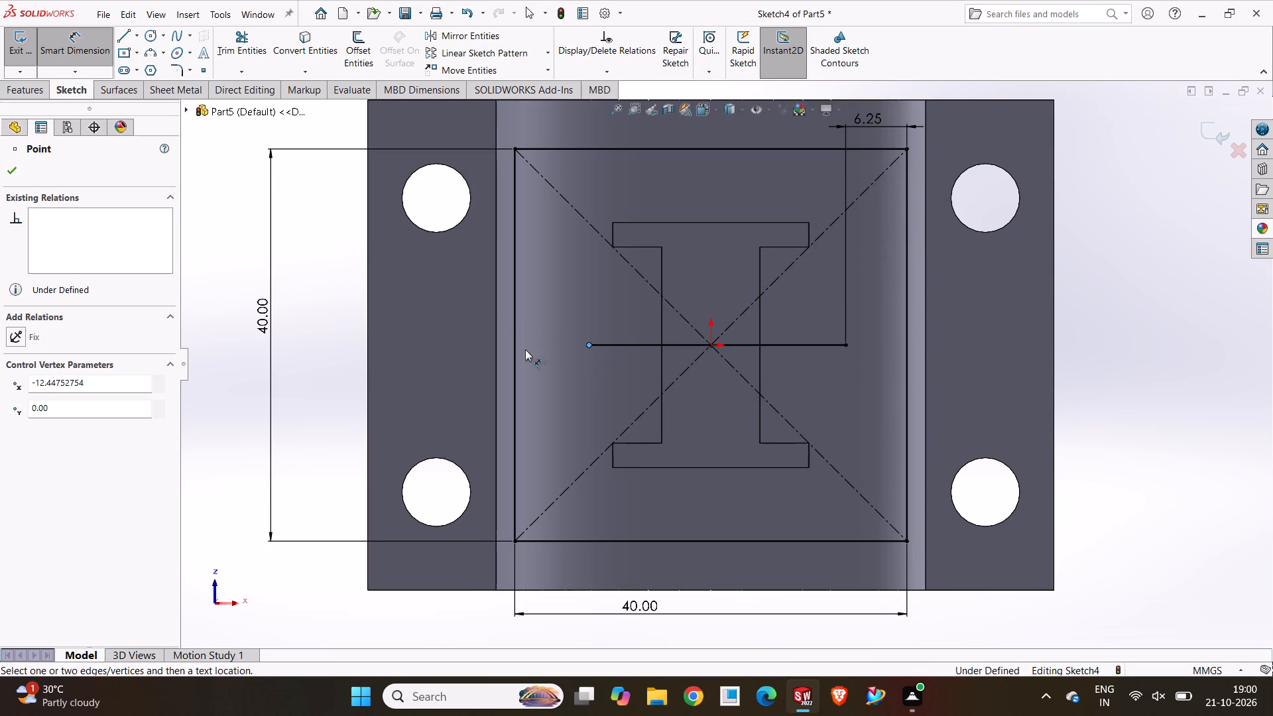
pyautogui.click(516, 338)
pyautogui.scroll(2, 558, 420)
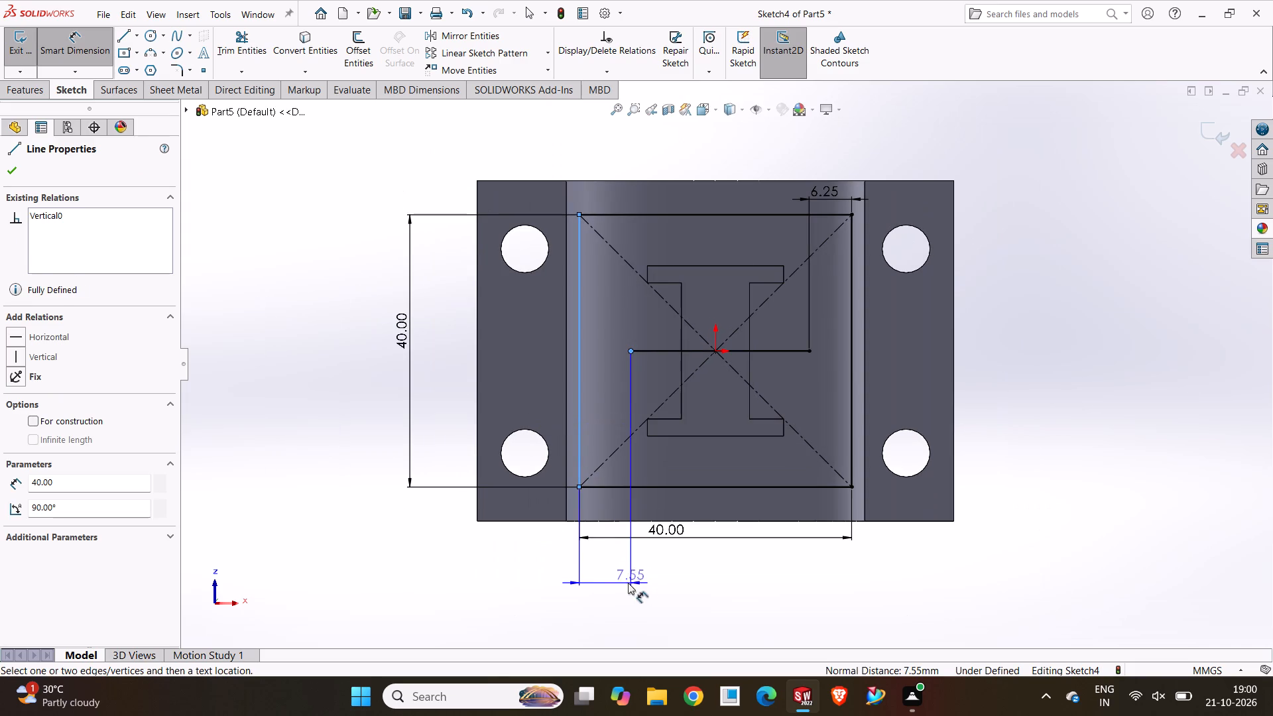
pyautogui.click(611, 583)
pyautogui.press('6')
pyautogui.press('.')
pyautogui.press('2')
pyautogui.press('5')
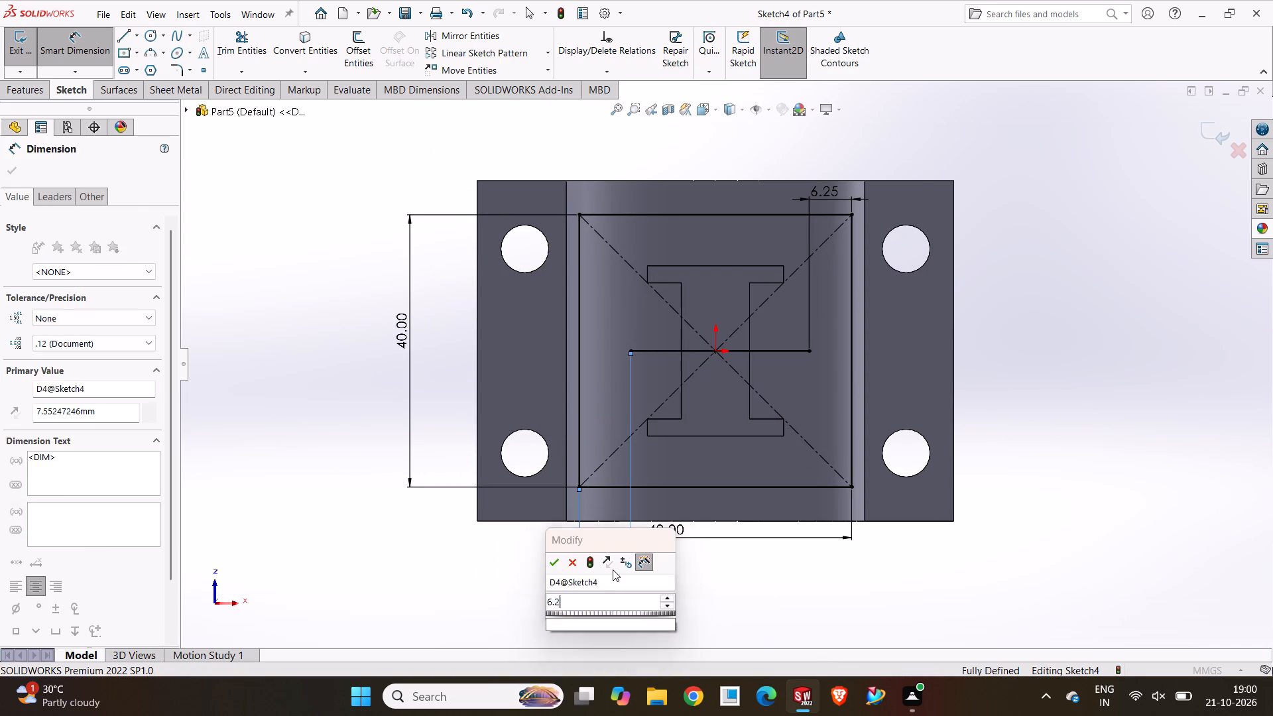
pyautogui.press('Return')
pyautogui.click(509, 575)
# Sketch a circle of about 5 mm radius centred on the horizontal line's left endpoint.
pyautogui.scroll(-4, 735, 331)
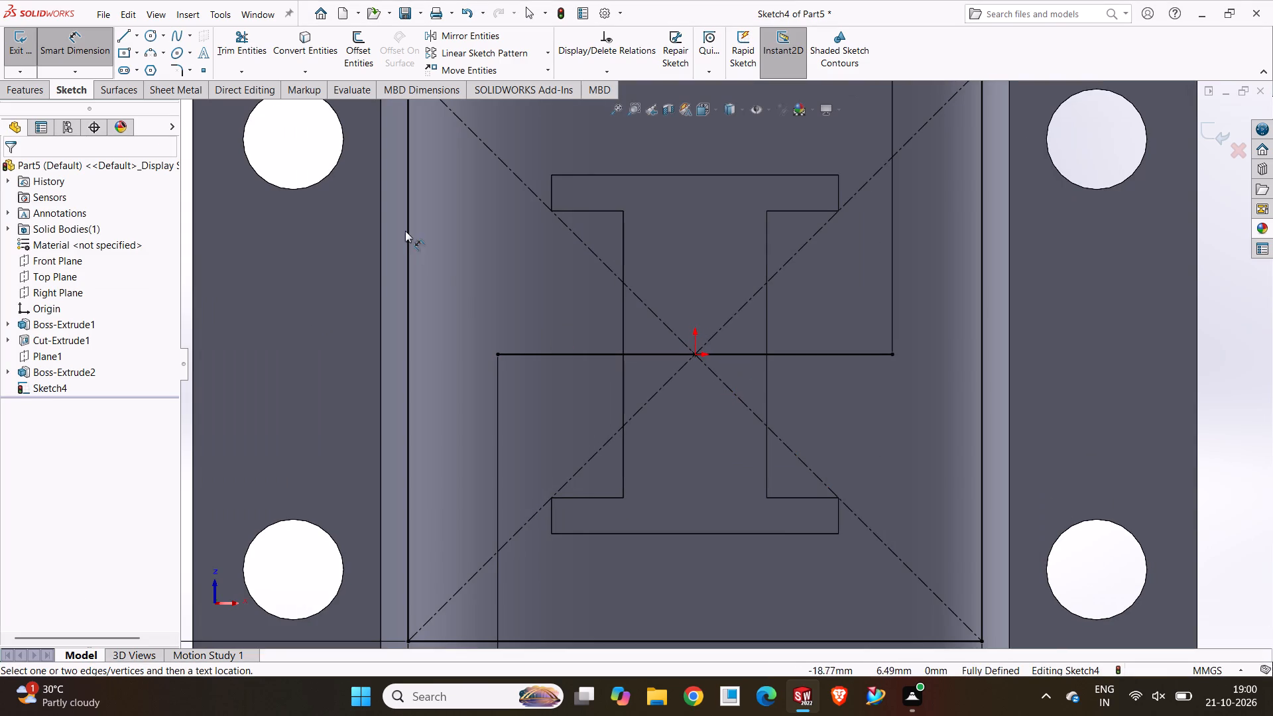
pyautogui.click(147, 36)
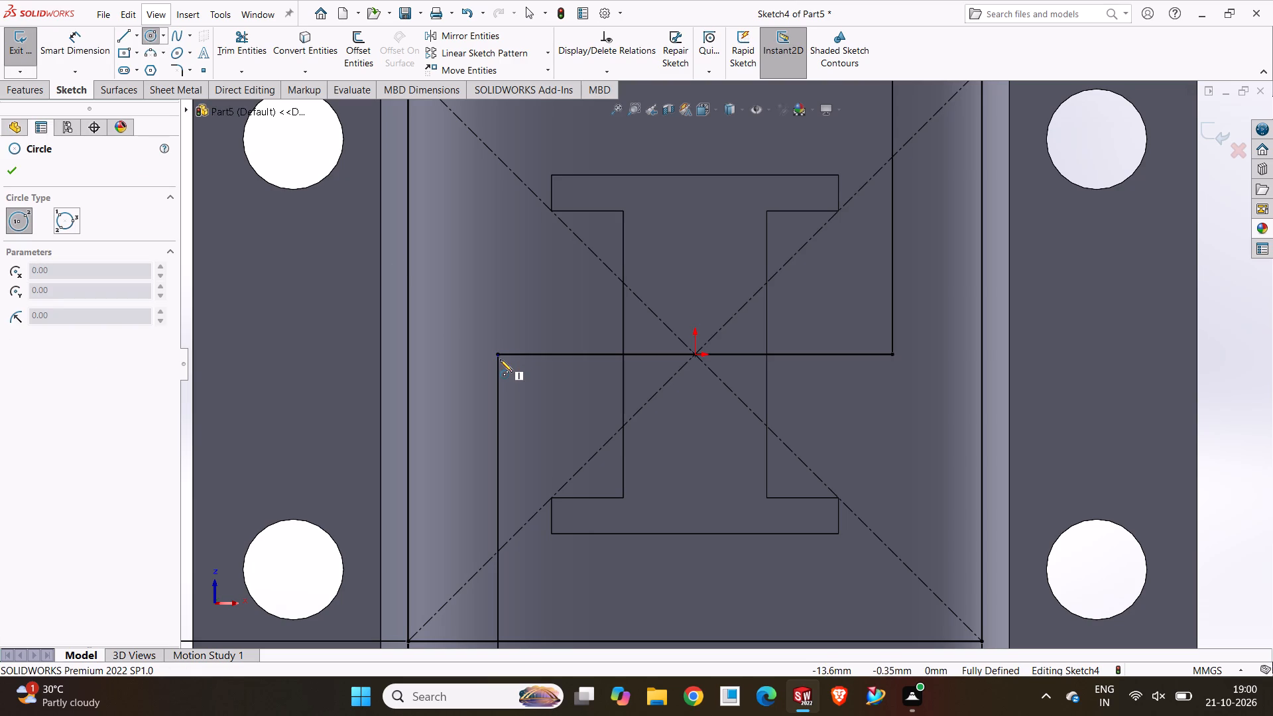
pyautogui.click(500, 355)
pyautogui.click(528, 420)
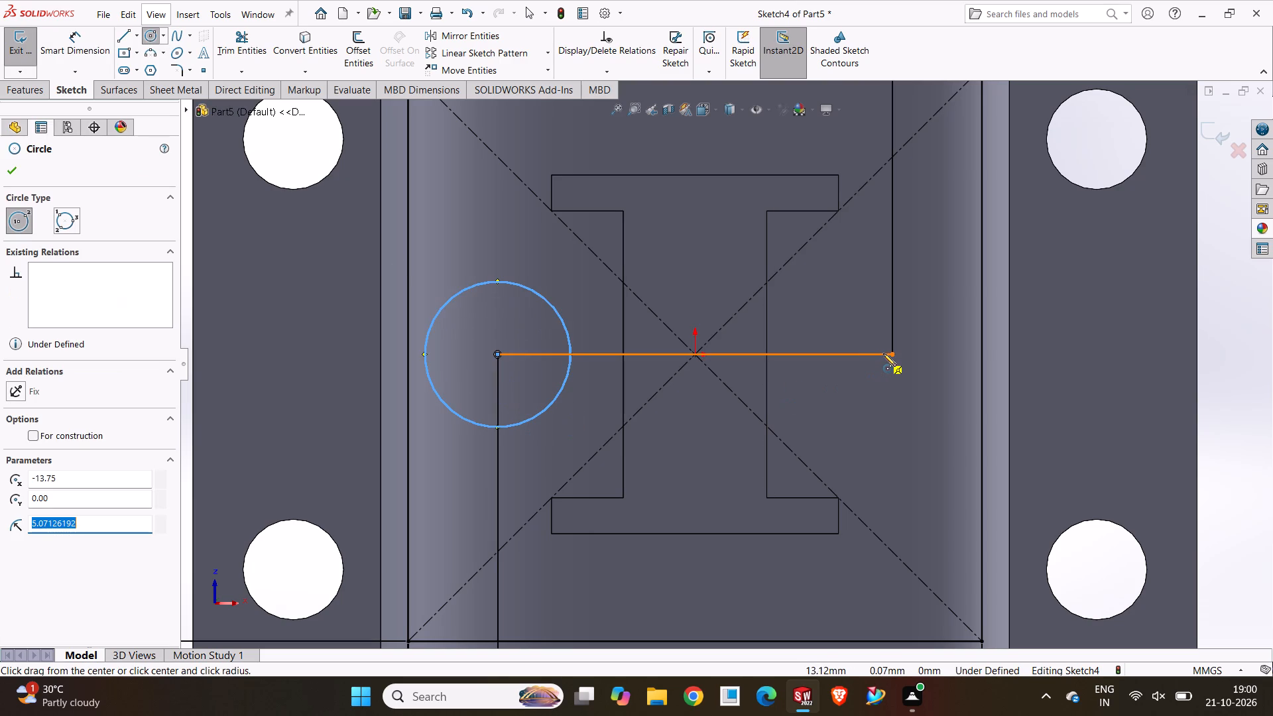
# Sketch a circle of about 3.6 mm radius centred on the horizontal line's right endpoint.
pyautogui.click(890, 354)
pyautogui.click(902, 405)
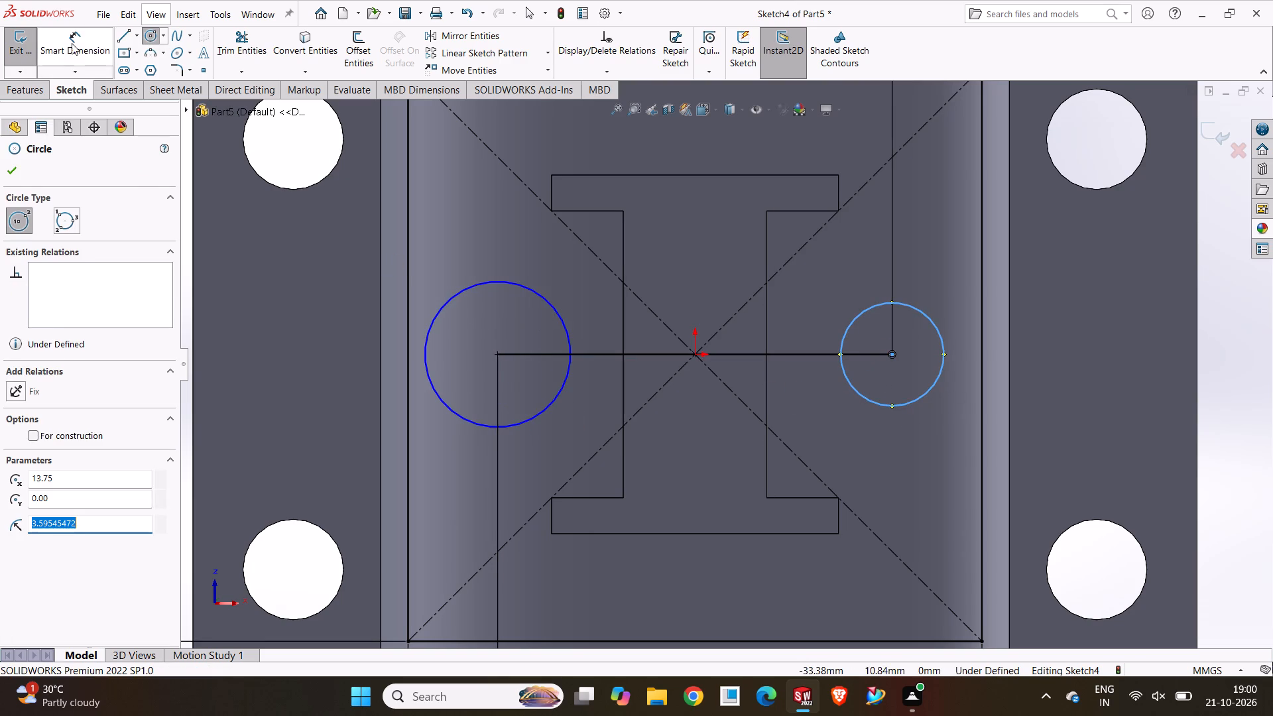
# Dimension the diameter of the circle on the line's left endpoint as 6.50 mm.
pyautogui.moveTo(72, 43); pyautogui.dragTo(78, 44)
pyautogui.click(519, 422)
pyautogui.click(453, 485)
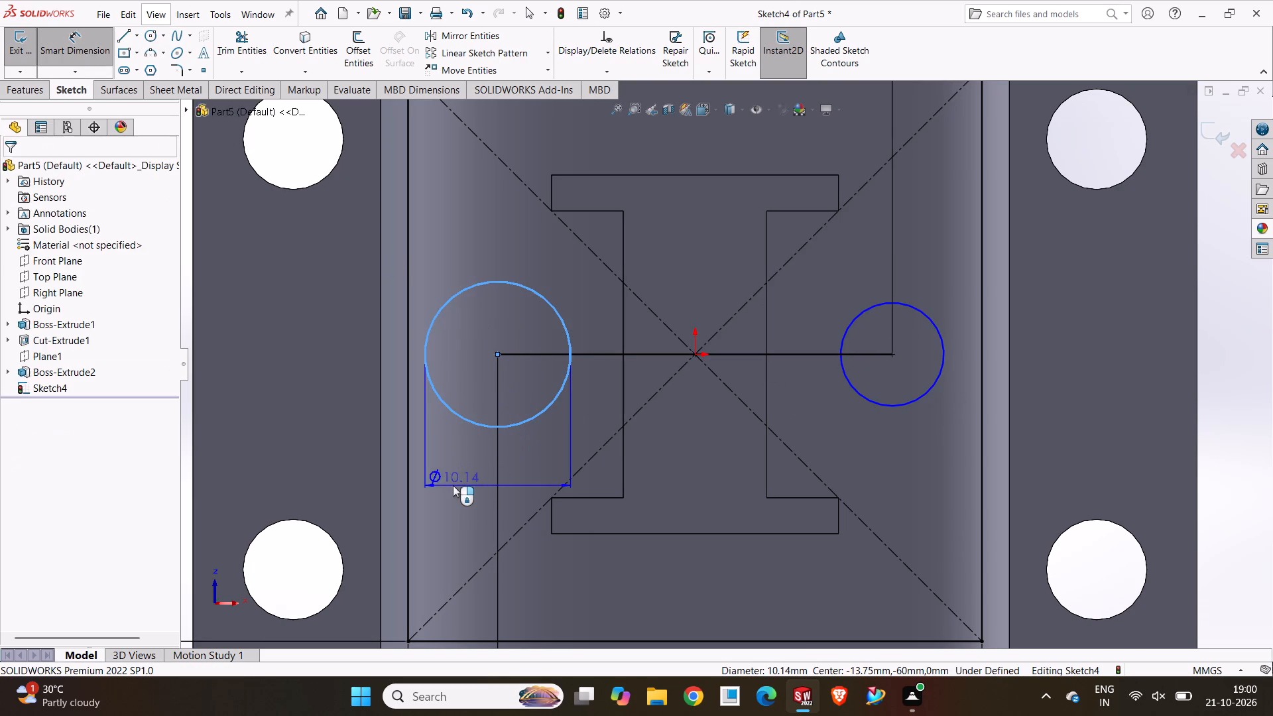
pyautogui.press('6')
pyautogui.press('.')
pyautogui.write('50')
pyautogui.press('Return')
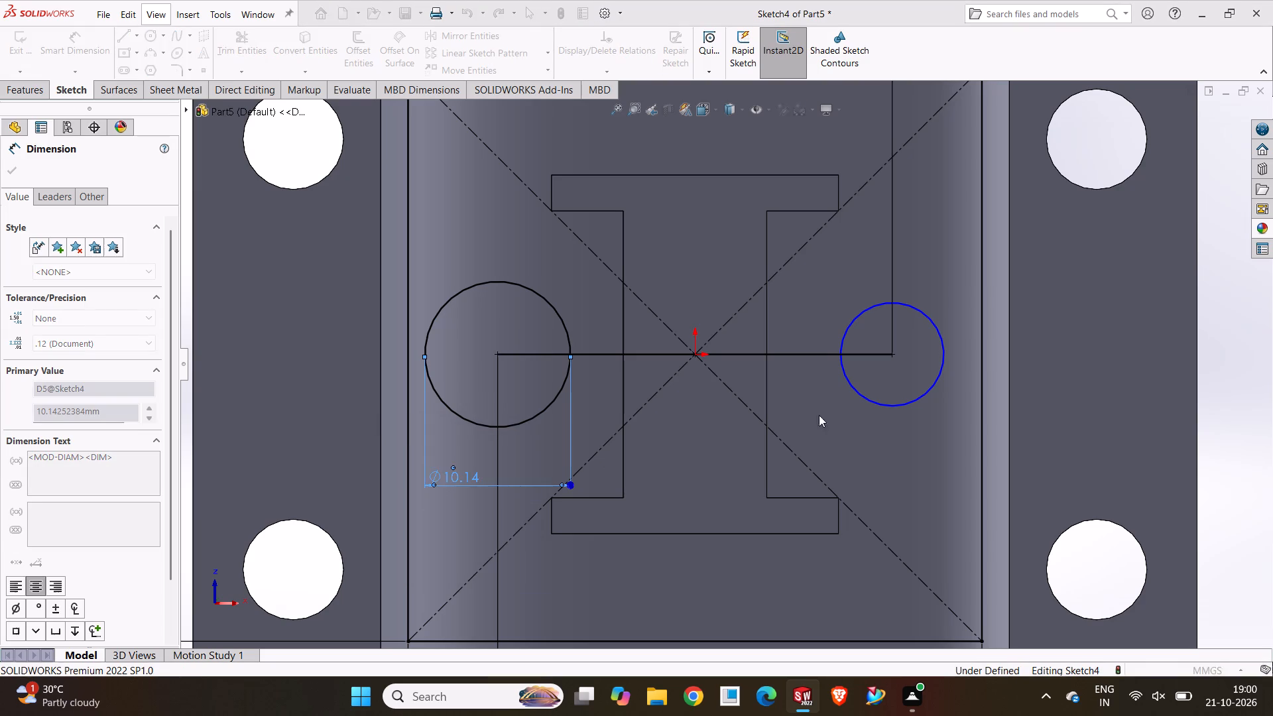
# Dimension the diameter of the circle on the line's right endpoint as 6.50 mm.
pyautogui.click(899, 403)
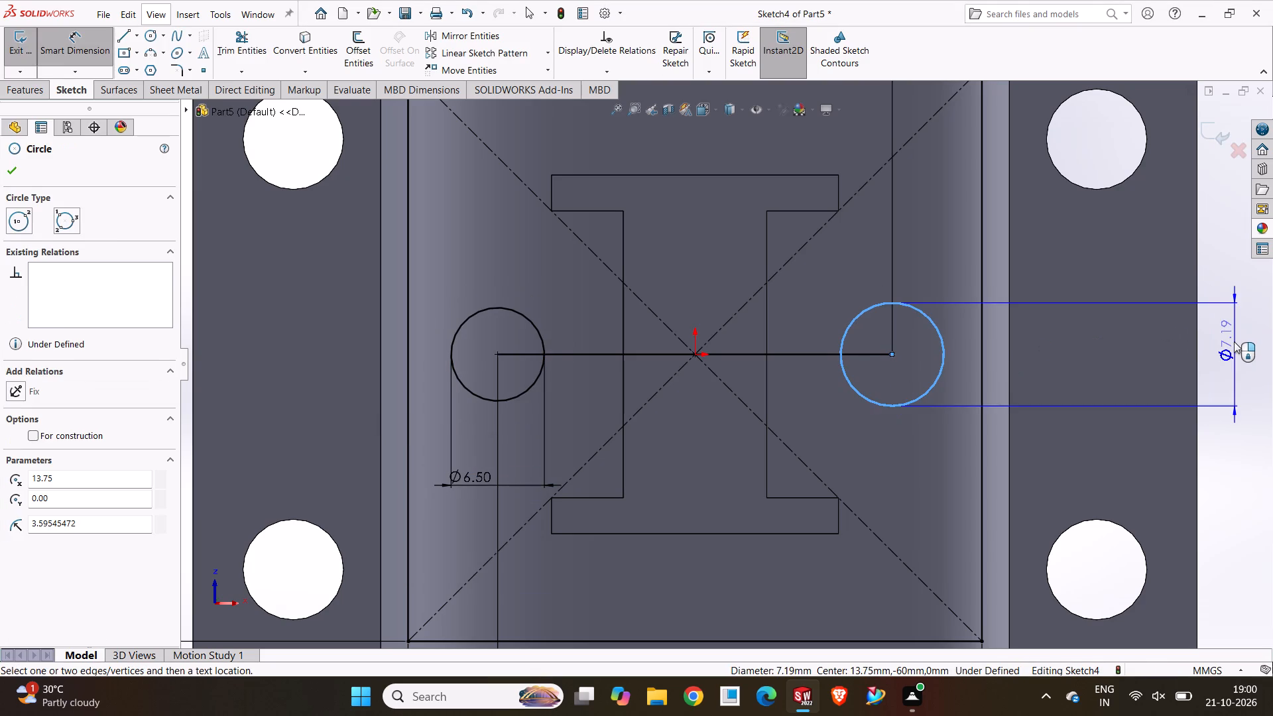
pyautogui.click(1235, 341)
pyautogui.press('6')
pyautogui.press('.')
pyautogui.press('5')
pyautogui.press('0')
pyautogui.press('Return')
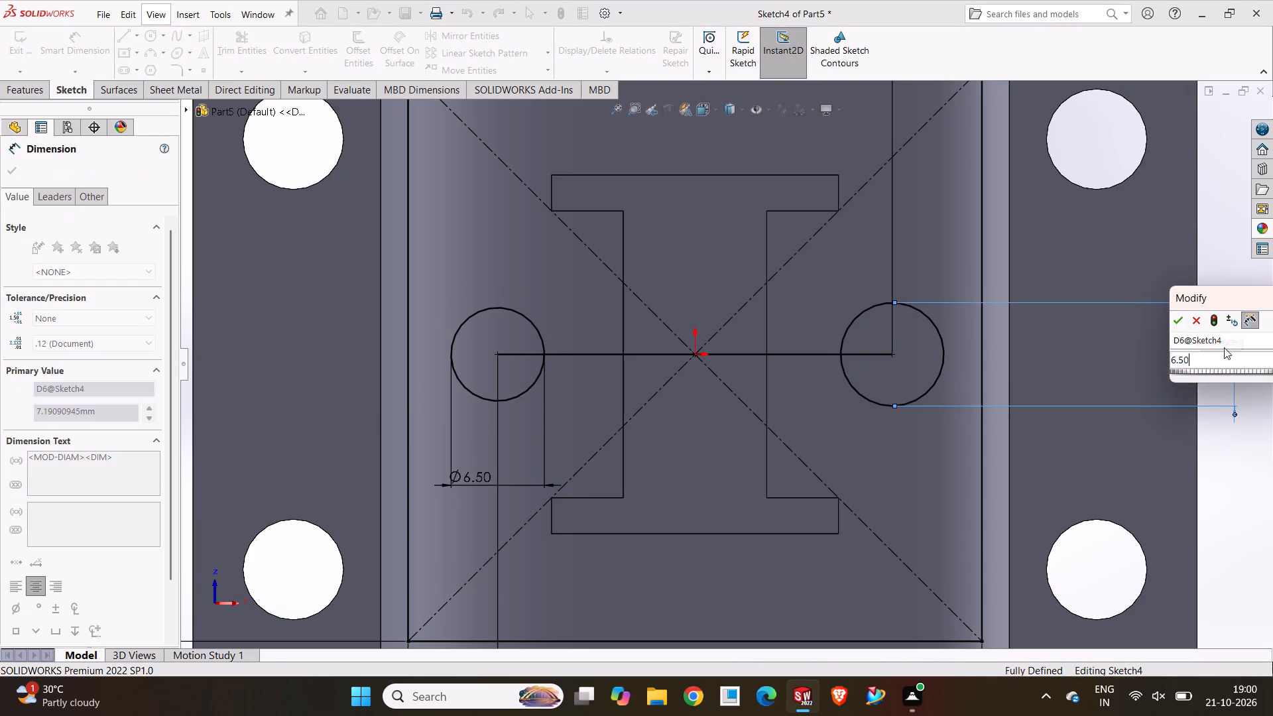
pyautogui.click(1229, 465)
# Convert the horizontal line joining the two circle centres to construction geometry.
pyautogui.scroll(2, 846, 363)
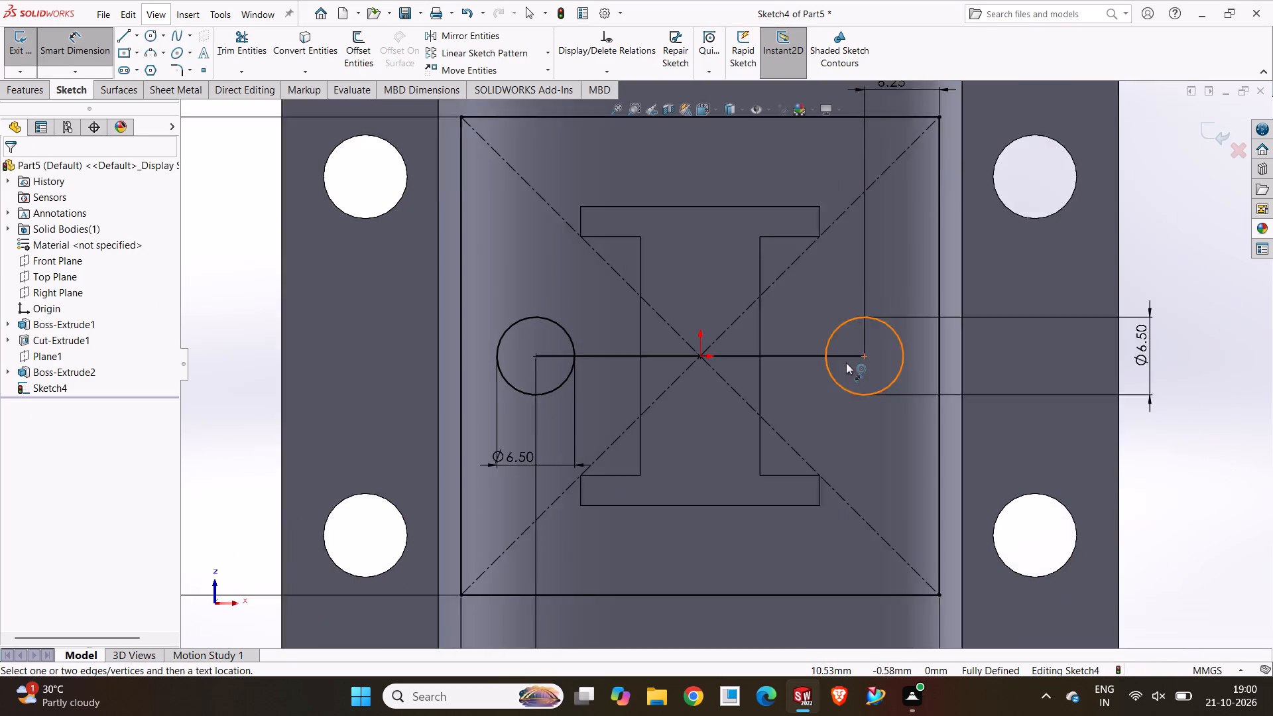
pyautogui.scroll(2, 846, 363)
pyautogui.scroll(-2, 648, 284)
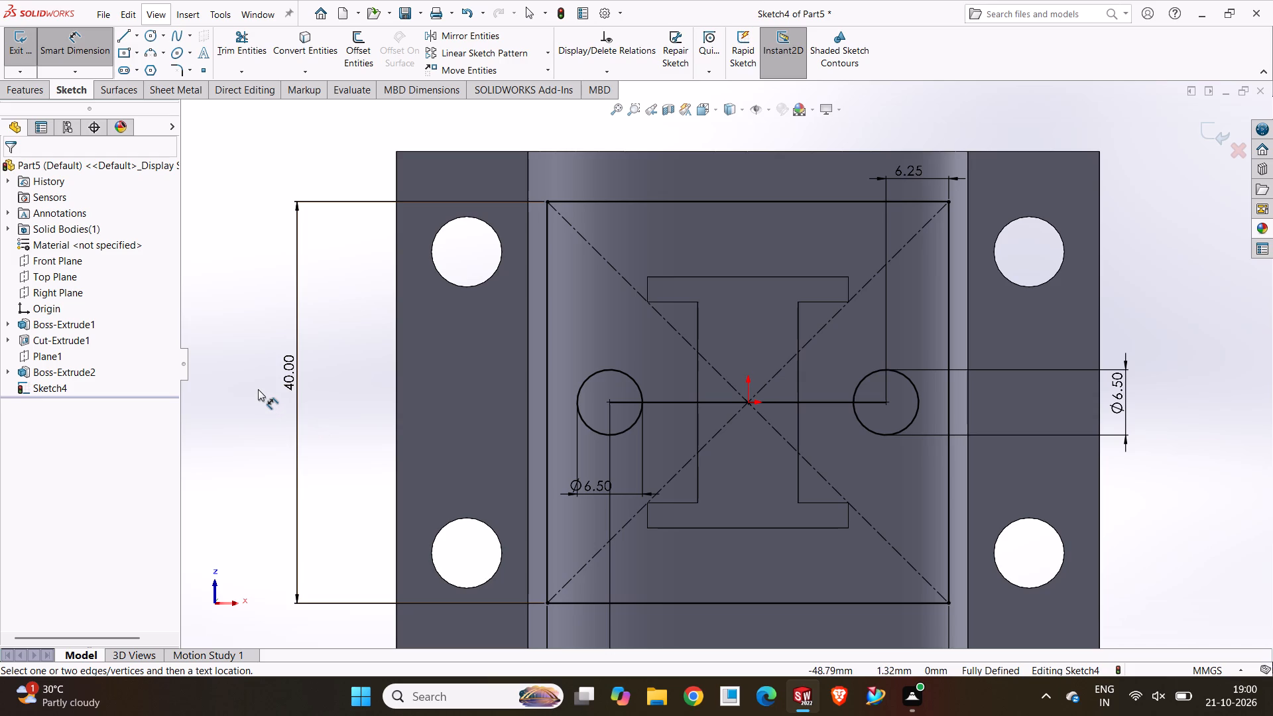
pyautogui.click(258, 389)
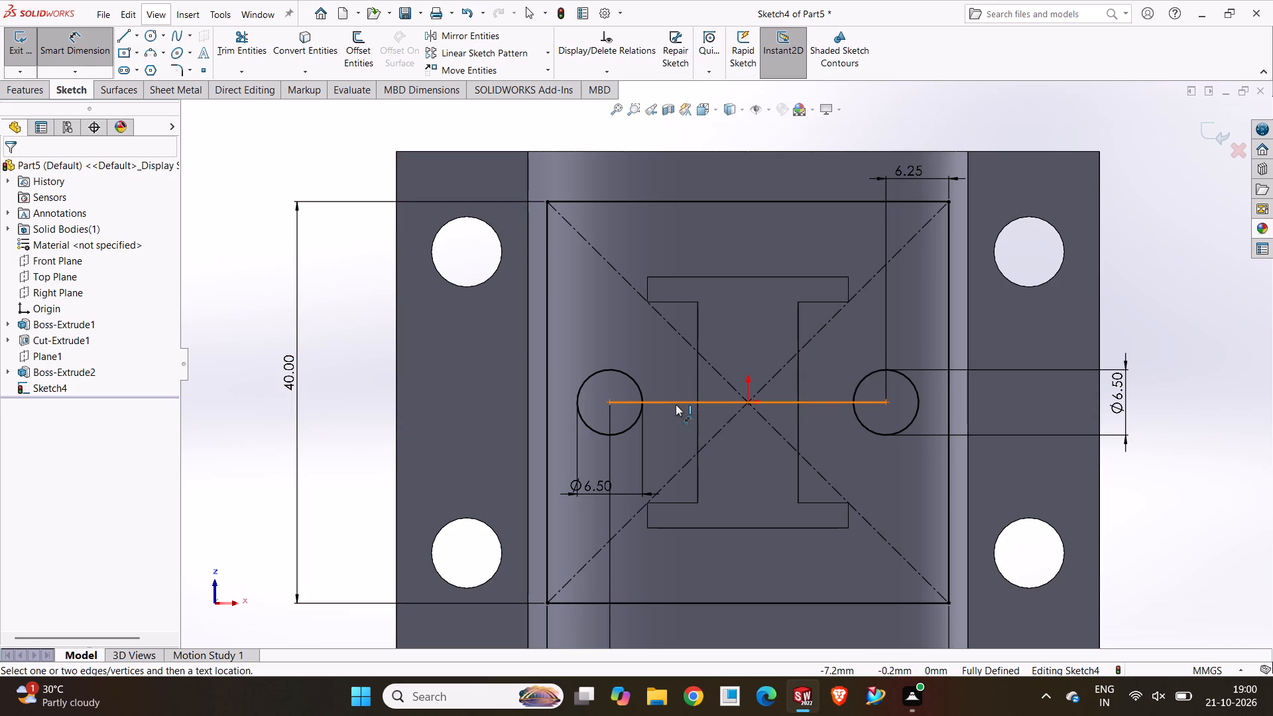
pyautogui.press('Escape')
pyautogui.click(674, 403)
pyautogui.click(728, 365)
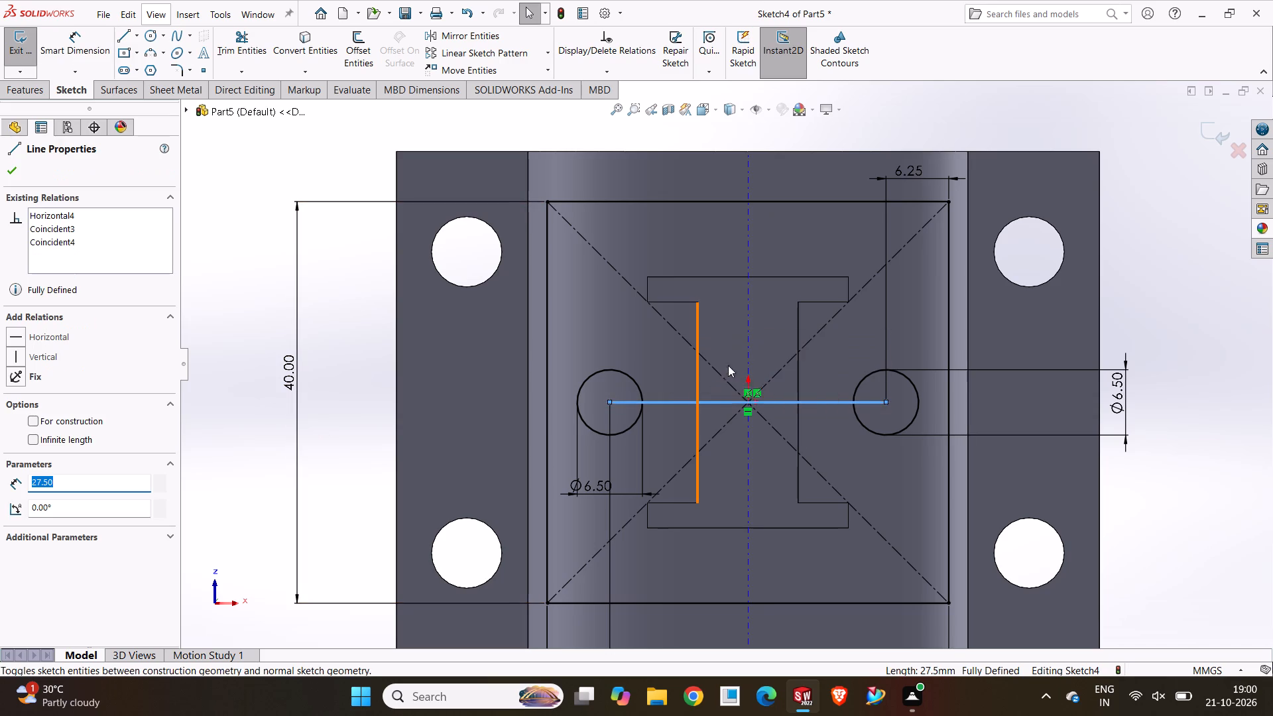
pyautogui.click(252, 463)
# Extrude the square base sketch with its two circular holes as a Blind boss 8 mm deep, away from the column.
pyautogui.scroll(3, 576, 426)
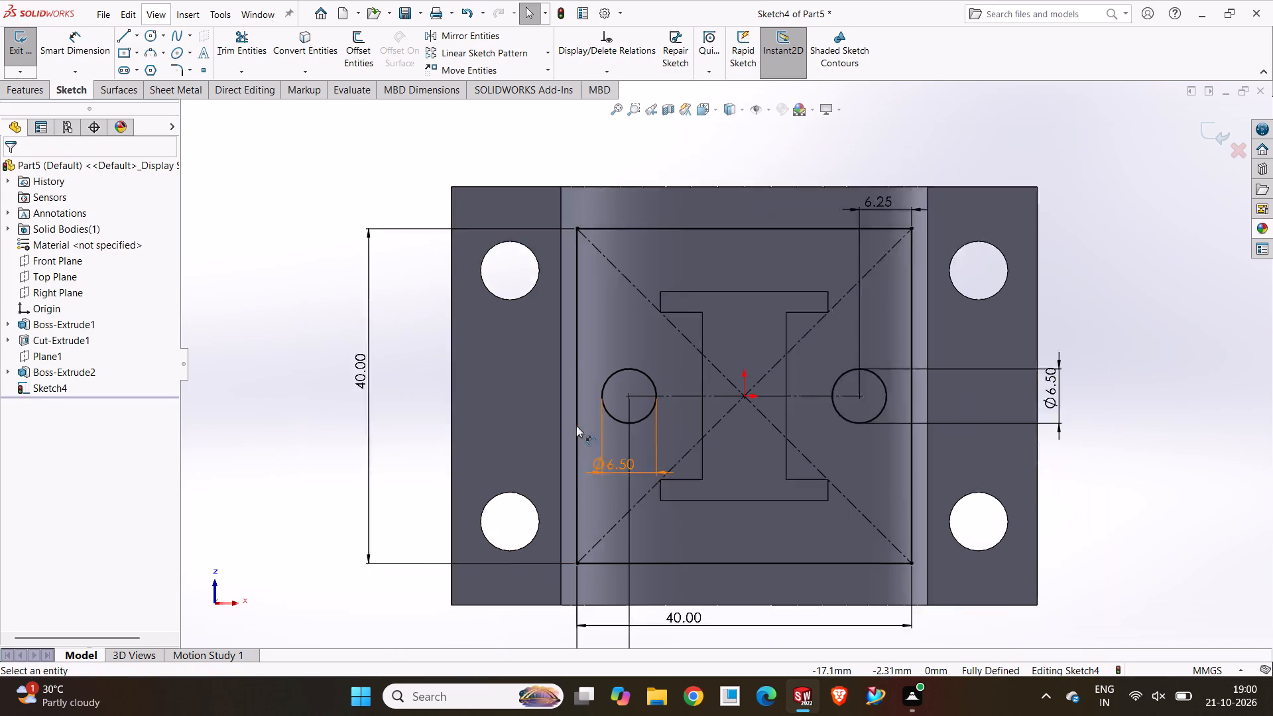
pyautogui.scroll(-2, 747, 336)
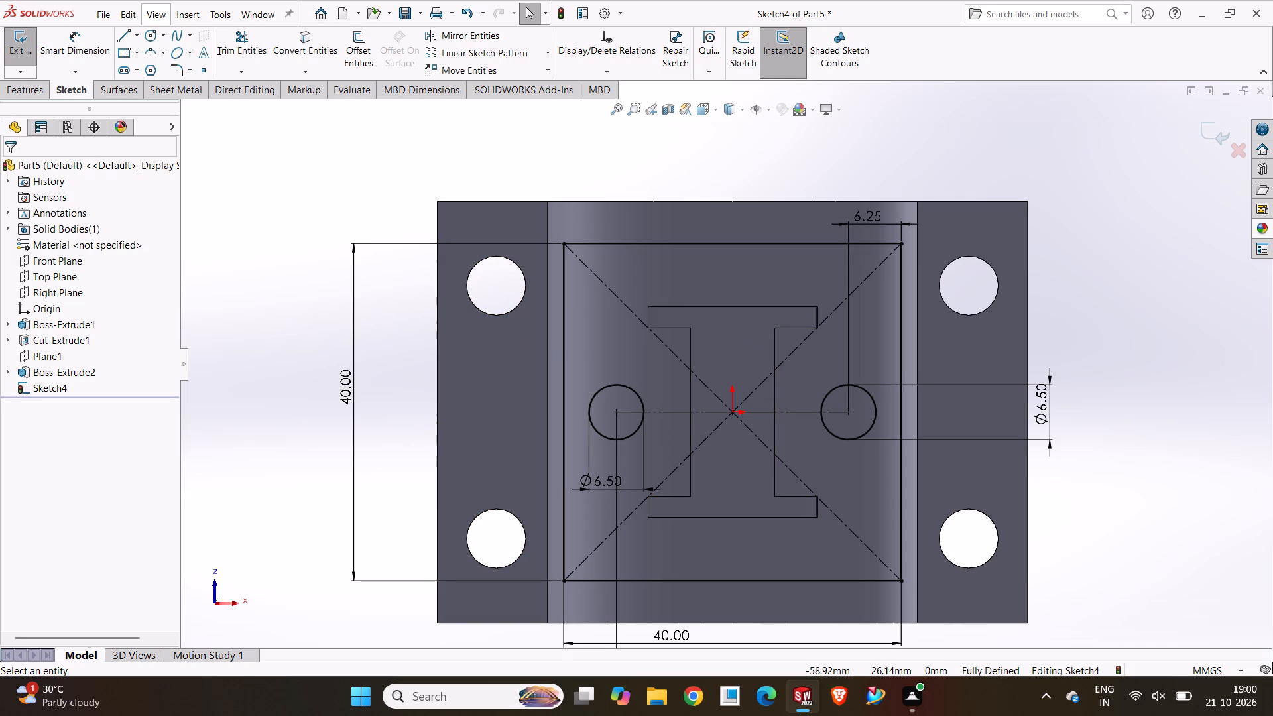
pyautogui.click(7, 95)
pyautogui.click(20, 44)
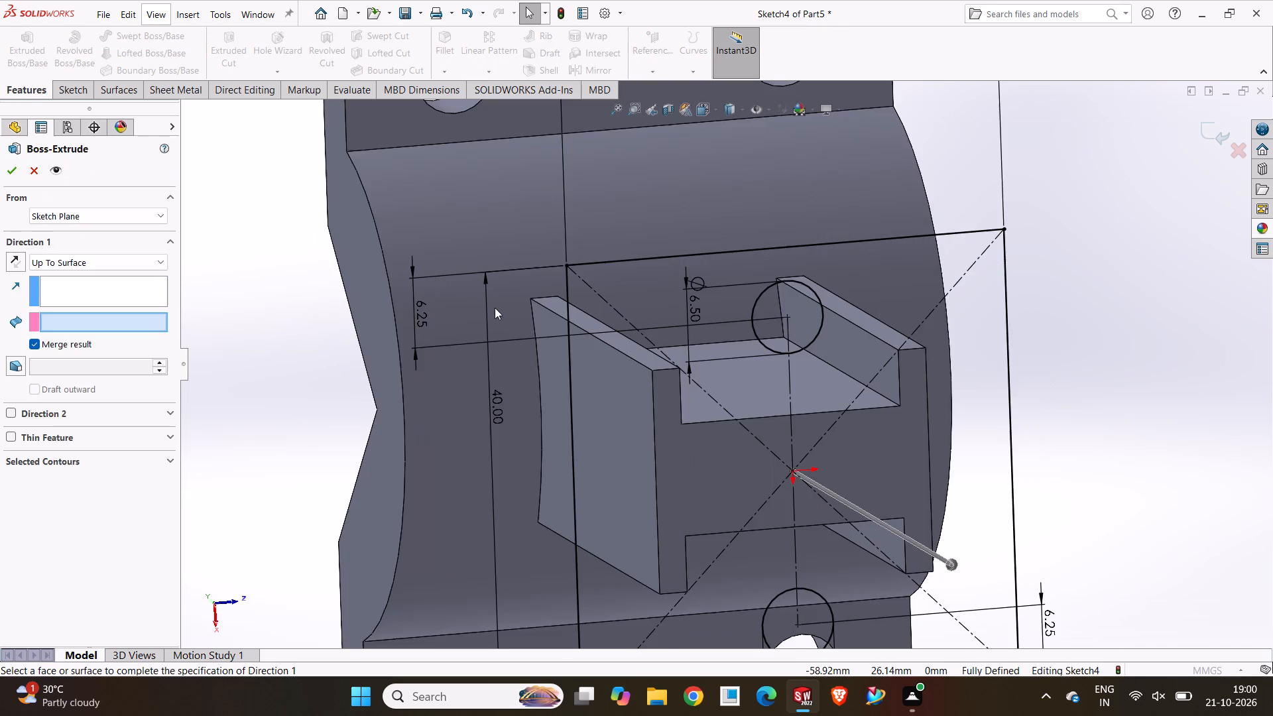
pyautogui.scroll(3, 499, 310)
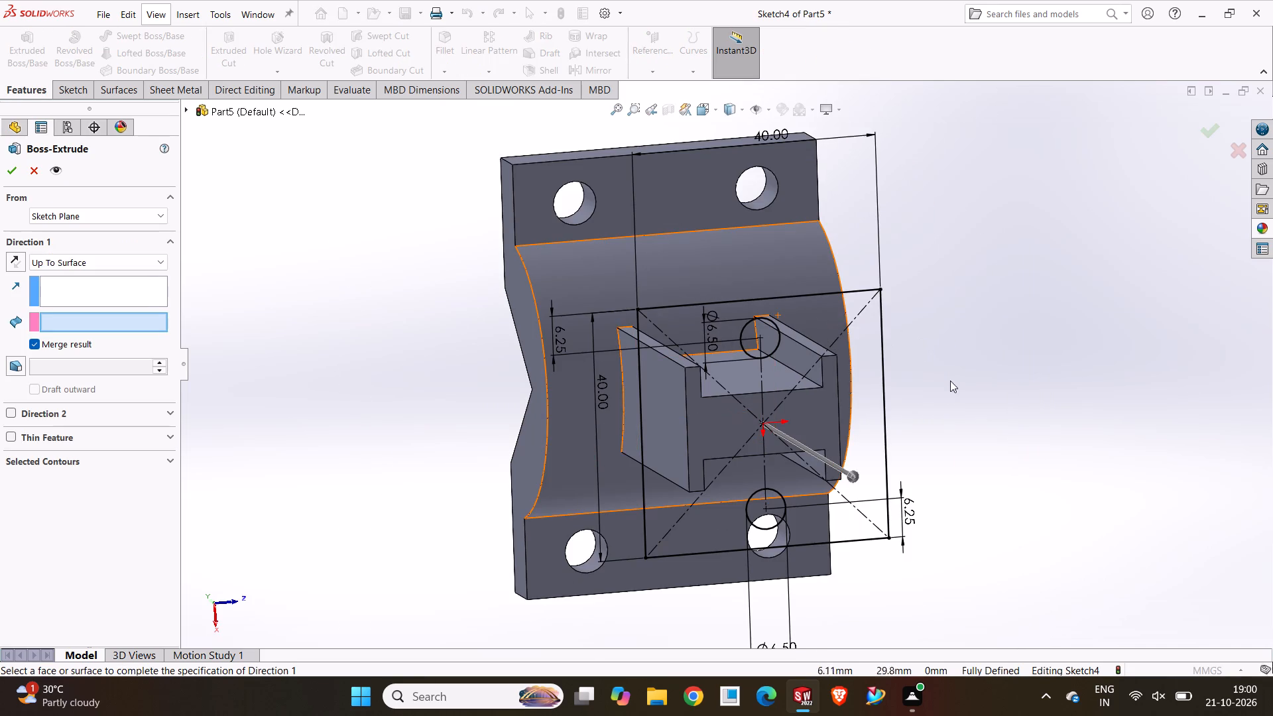
pyautogui.moveTo(954, 401); pyautogui.dragTo(1022, 430, button='middle')
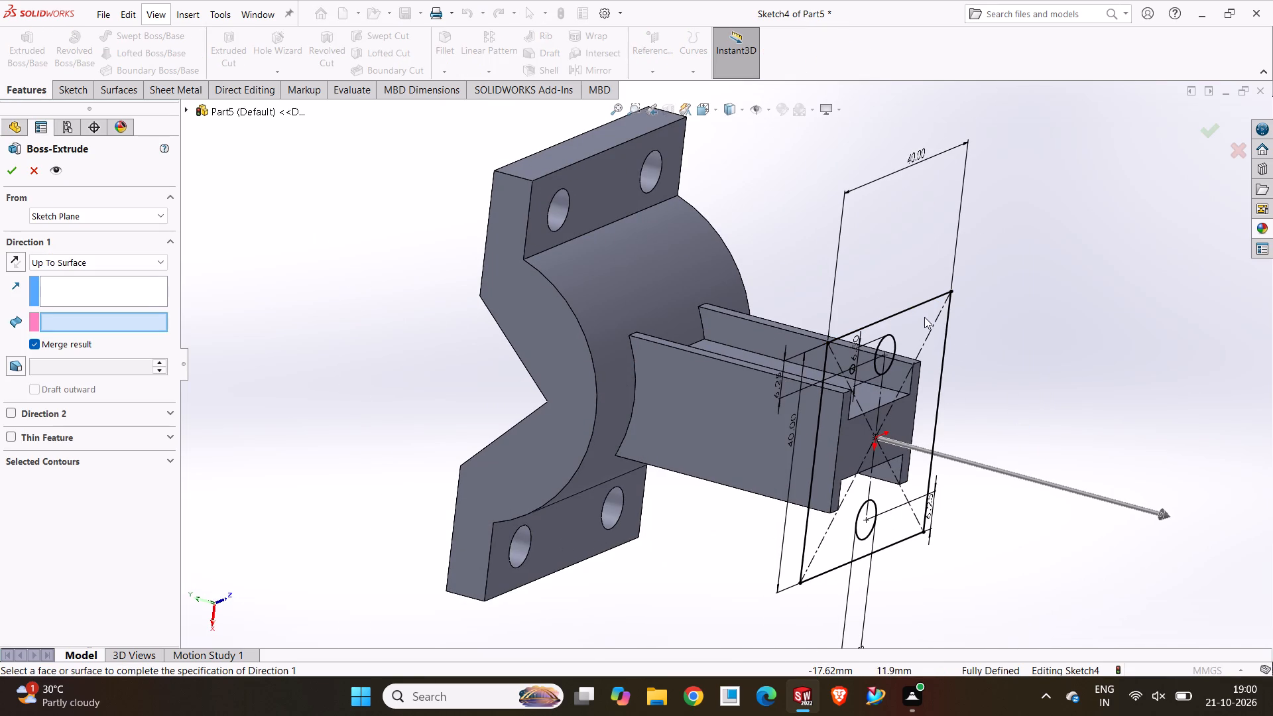
pyautogui.click(107, 260)
pyautogui.click(77, 278)
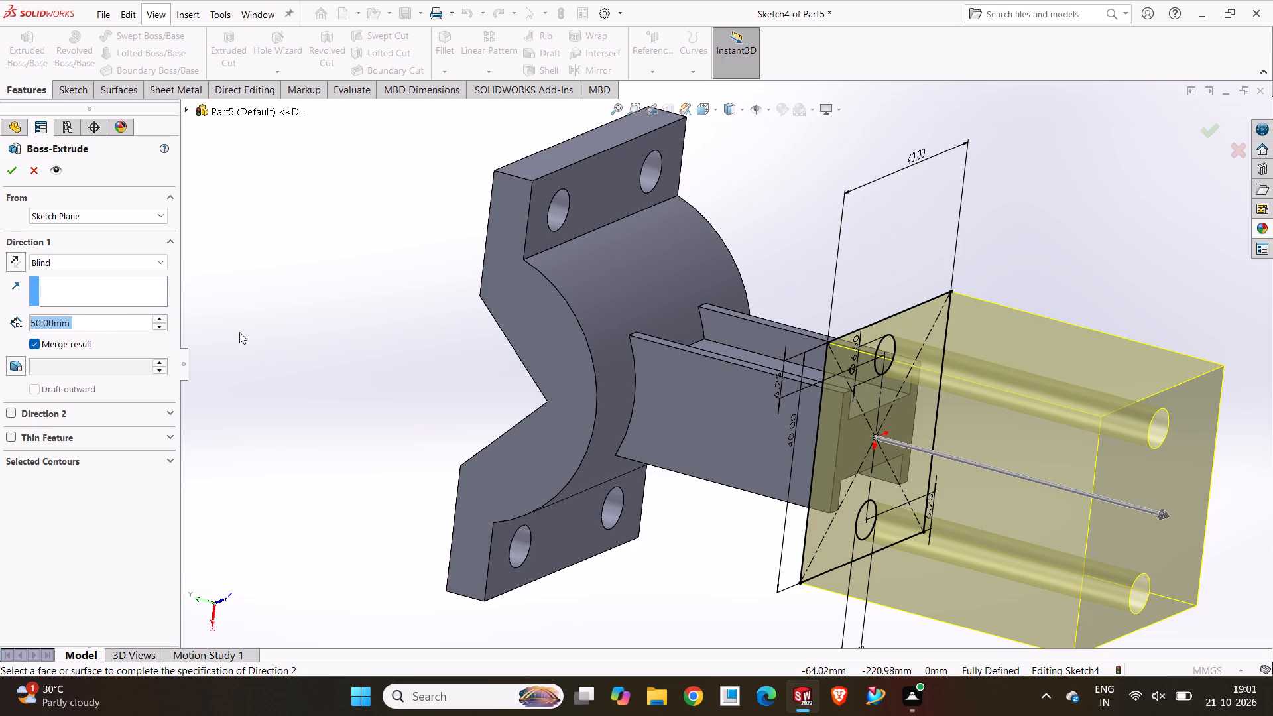
pyautogui.press('8')
pyautogui.press('Return')
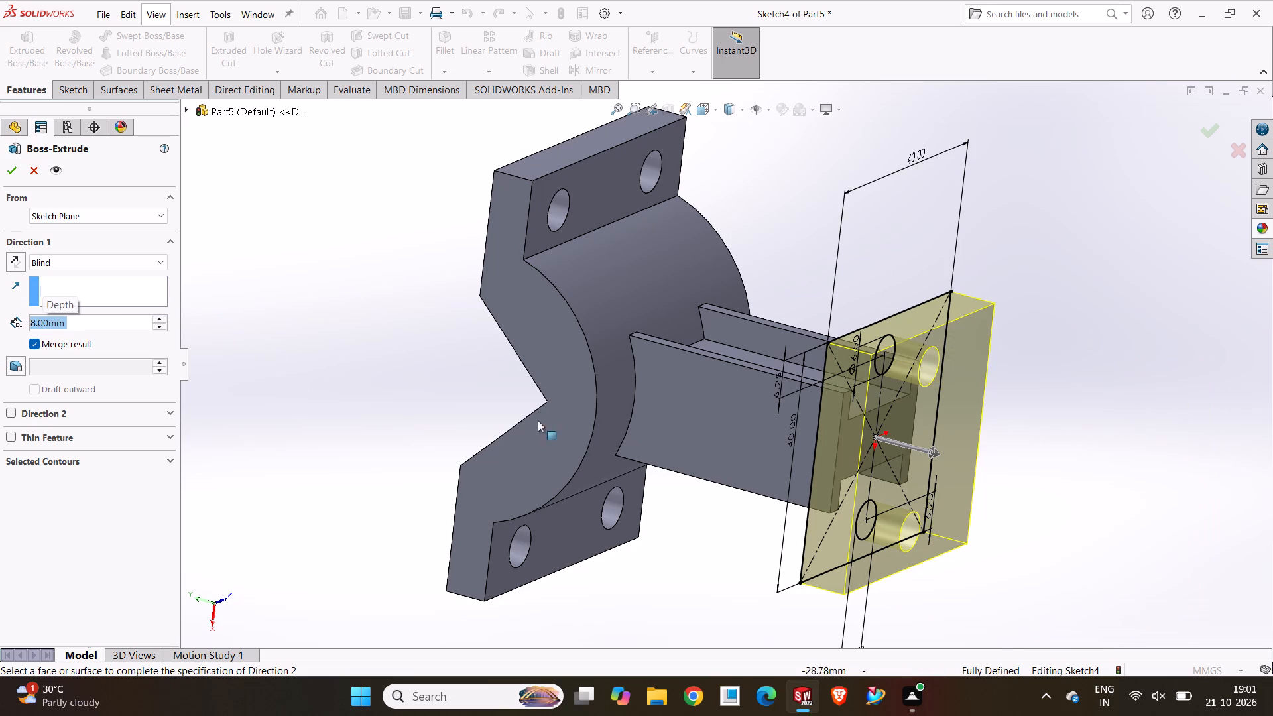
pyautogui.moveTo(1160, 473); pyautogui.dragTo(1109, 532, button='middle')
pyautogui.scroll(2, 1036, 457)
pyautogui.moveTo(1032, 453); pyautogui.dragTo(941, 361, button='middle')
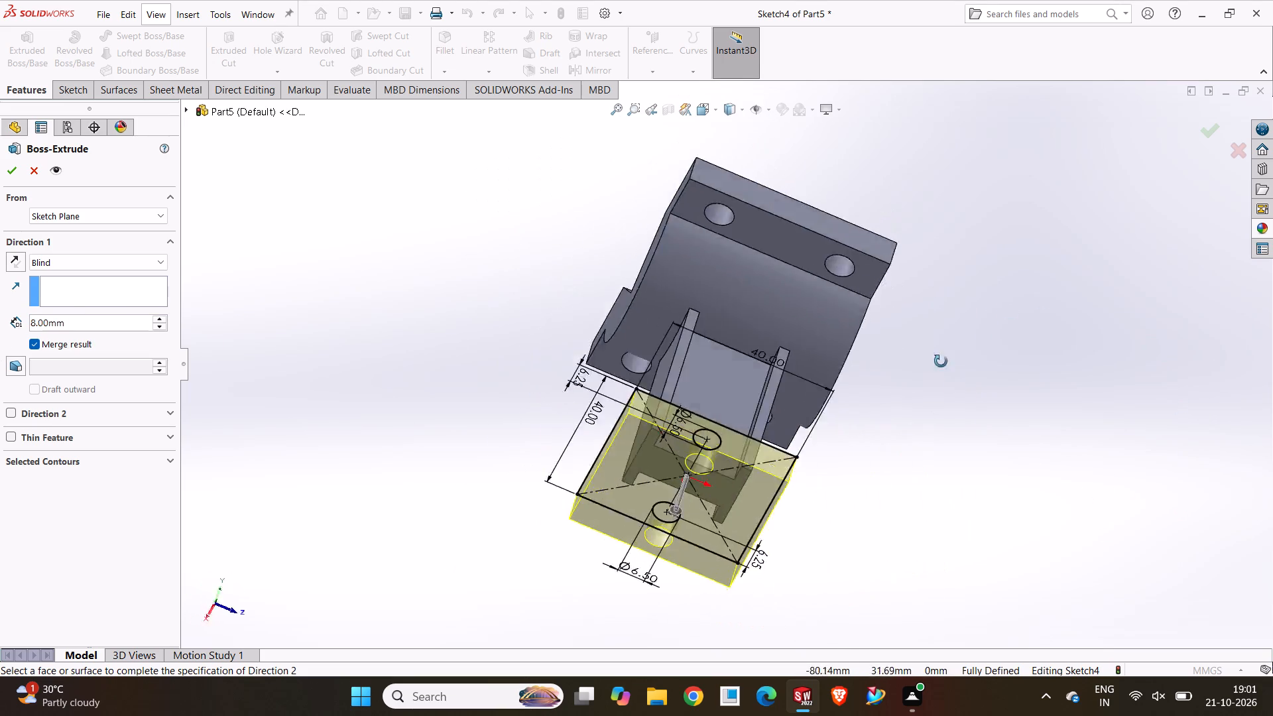
pyautogui.moveTo(941, 361); pyautogui.dragTo(1077, 548, button='middle')
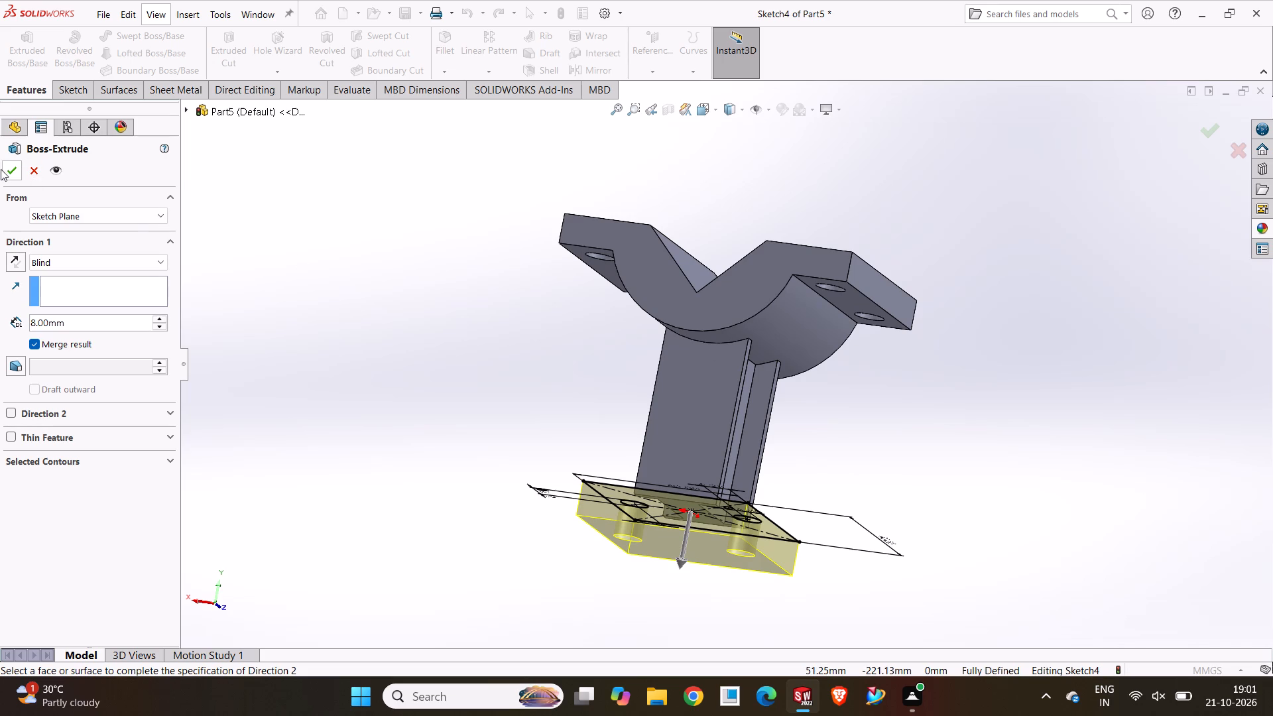
pyautogui.click(19, 175)
pyautogui.moveTo(347, 316); pyautogui.dragTo(357, 319)
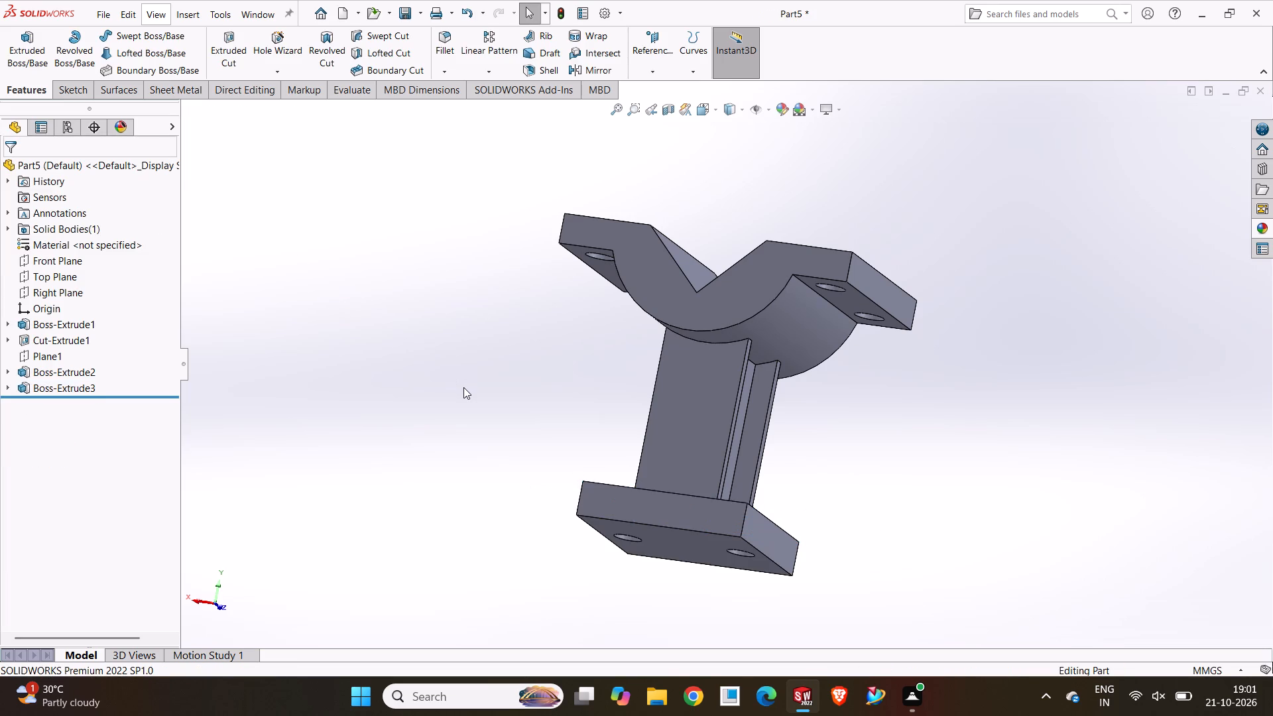
# Start a symmetric constant-size fillet with a radius of 1.5 mm.
pyautogui.scroll(1, 463, 387)
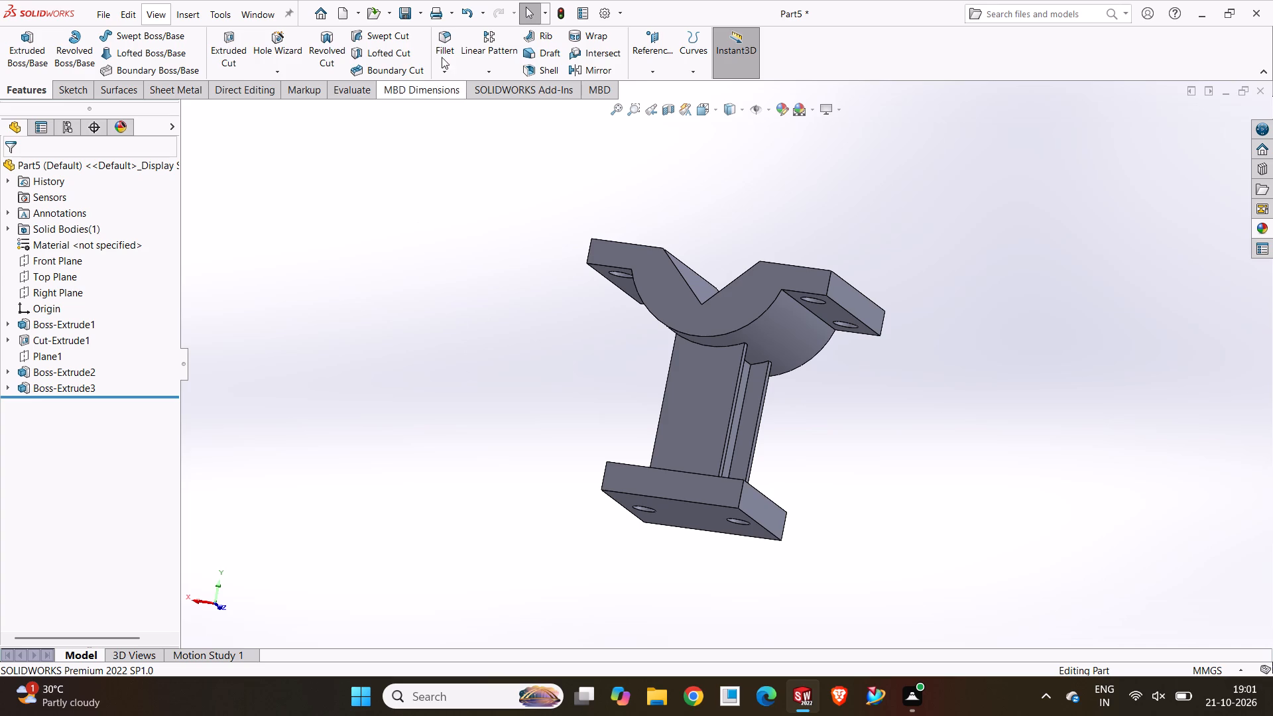
pyautogui.moveTo(450, 38); pyautogui.dragTo(449, 46)
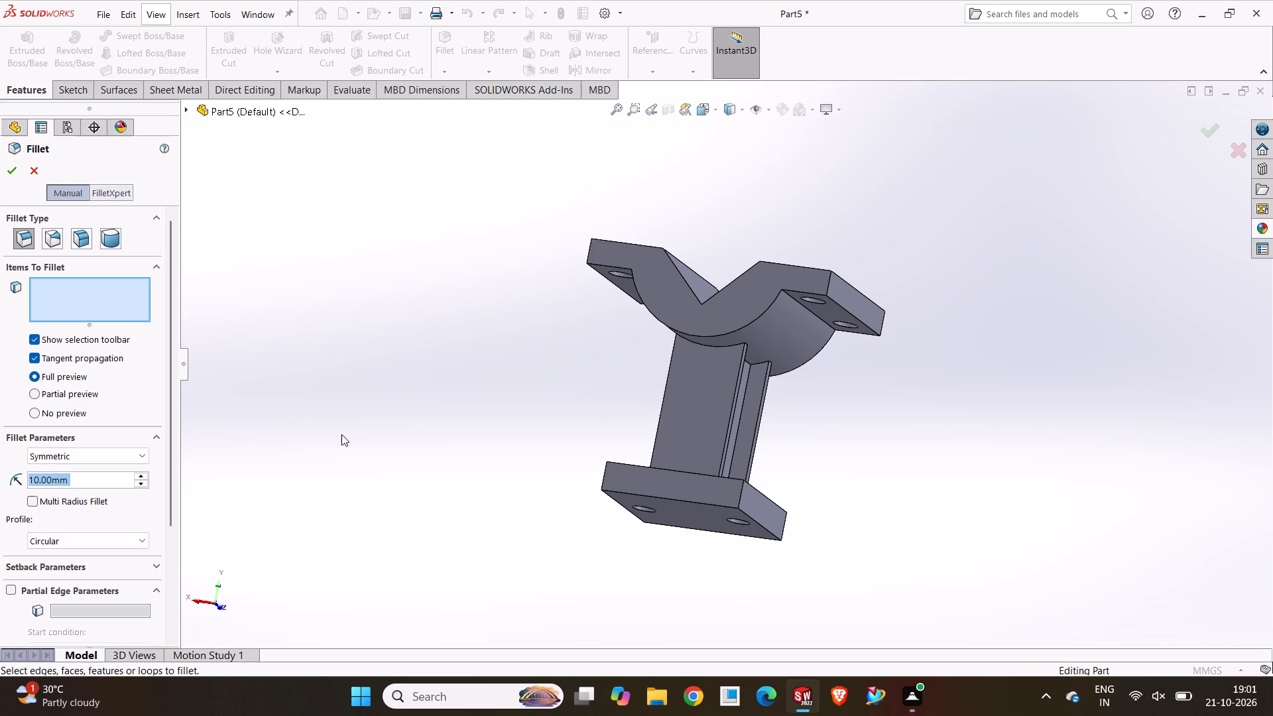
pyautogui.press('1')
pyautogui.write('.3')
pyautogui.press('5')
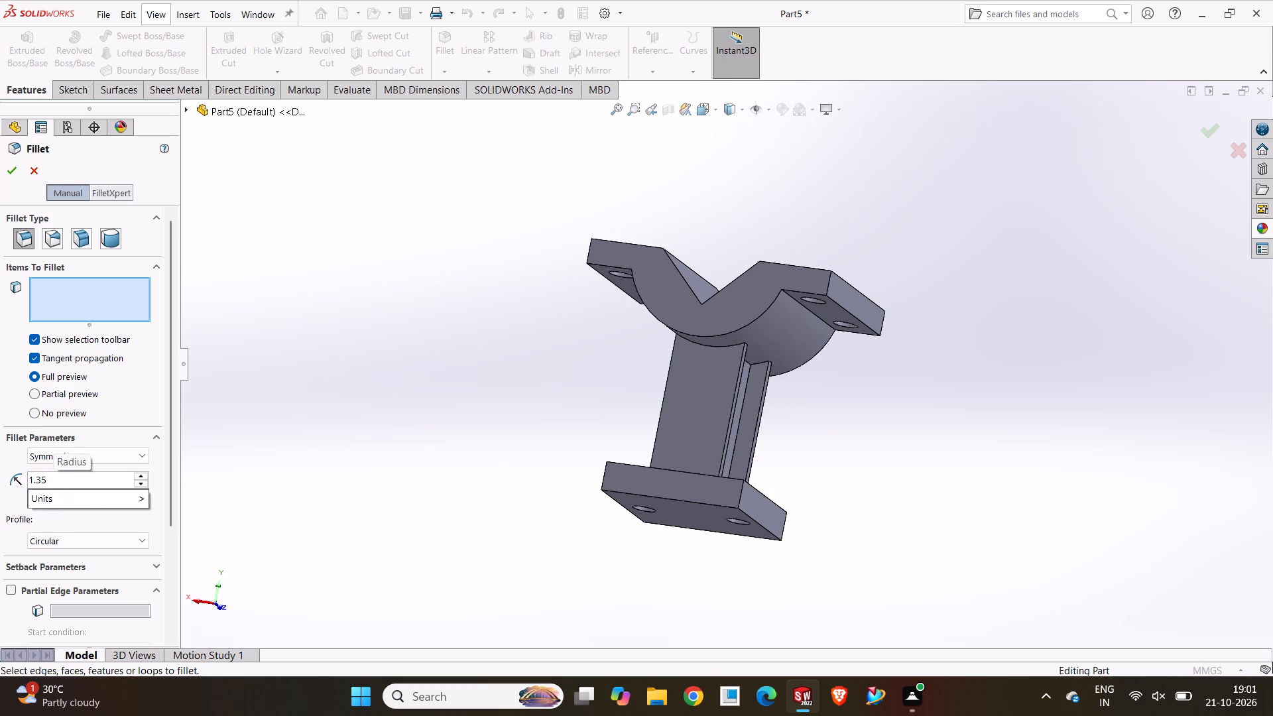
pyautogui.press('BackSpace')
pyautogui.press('BackSpace')
pyautogui.press('5')
pyautogui.press('Return')
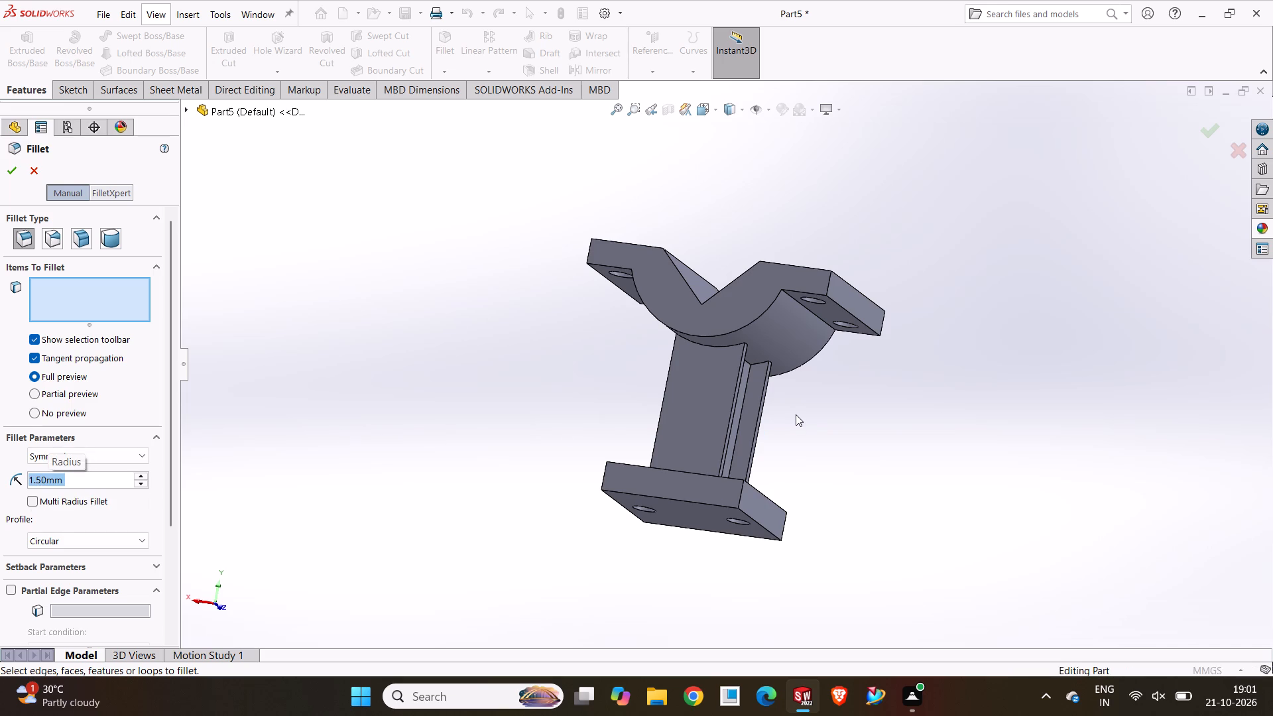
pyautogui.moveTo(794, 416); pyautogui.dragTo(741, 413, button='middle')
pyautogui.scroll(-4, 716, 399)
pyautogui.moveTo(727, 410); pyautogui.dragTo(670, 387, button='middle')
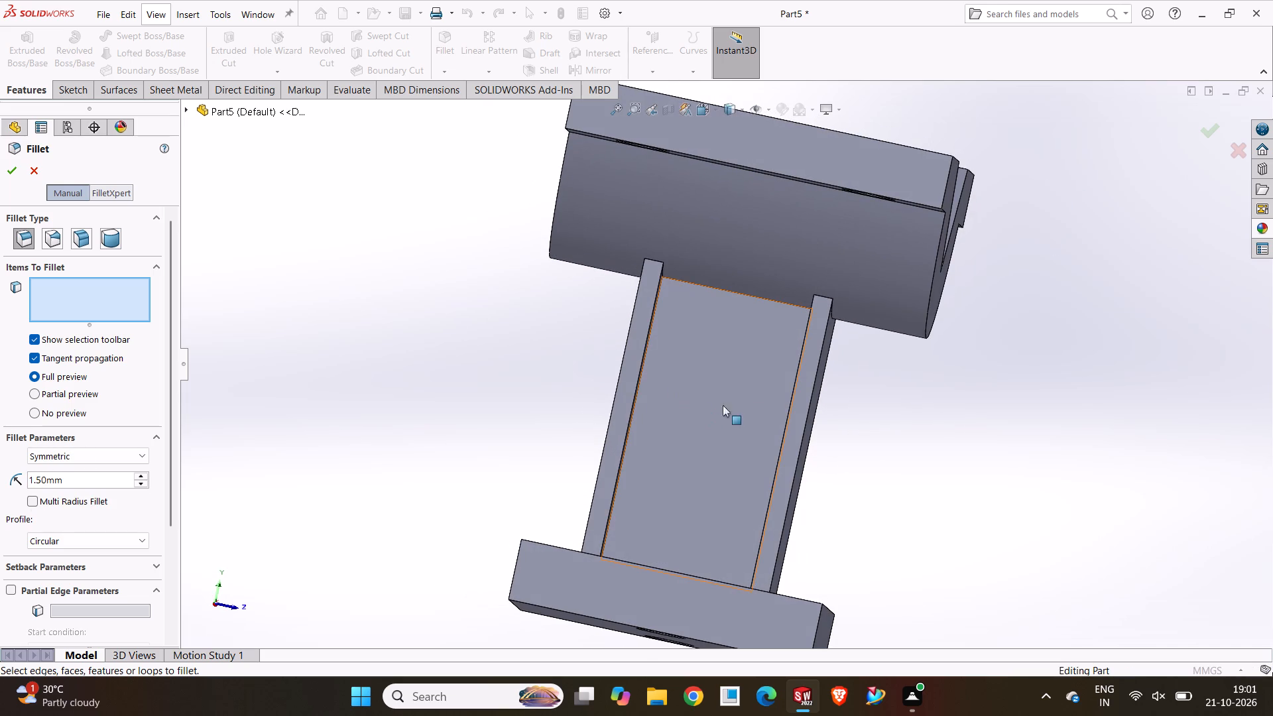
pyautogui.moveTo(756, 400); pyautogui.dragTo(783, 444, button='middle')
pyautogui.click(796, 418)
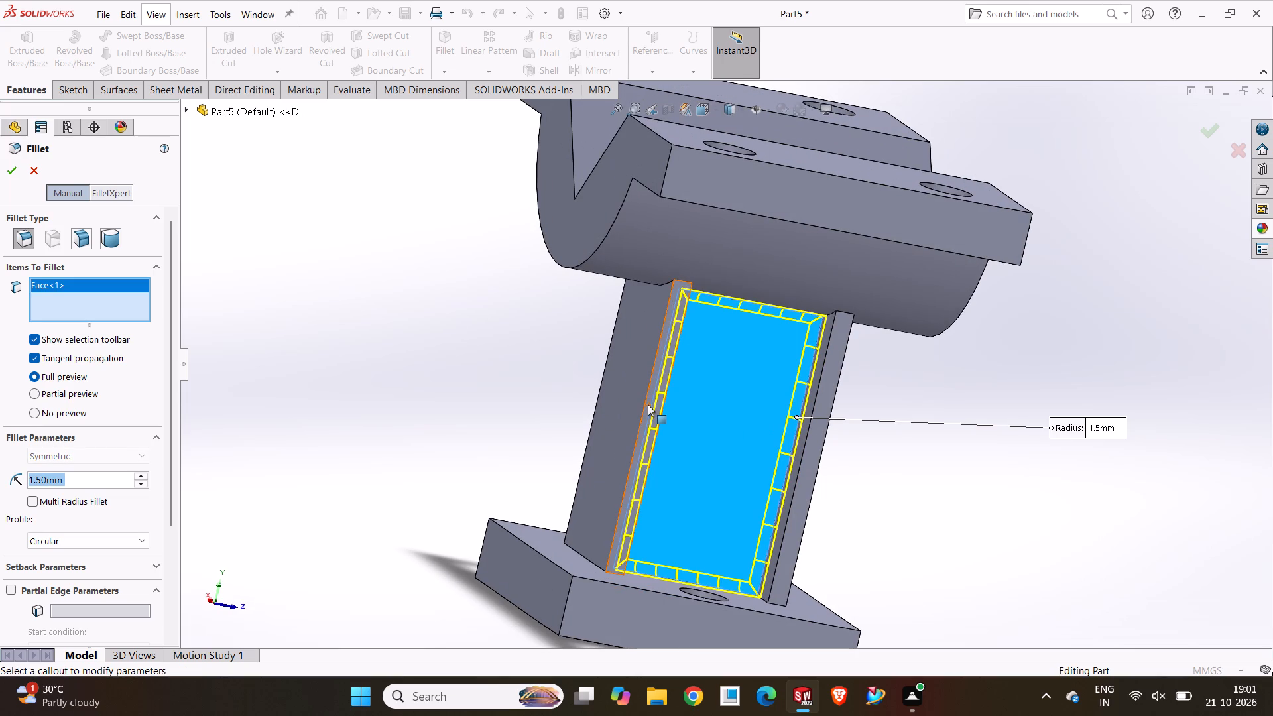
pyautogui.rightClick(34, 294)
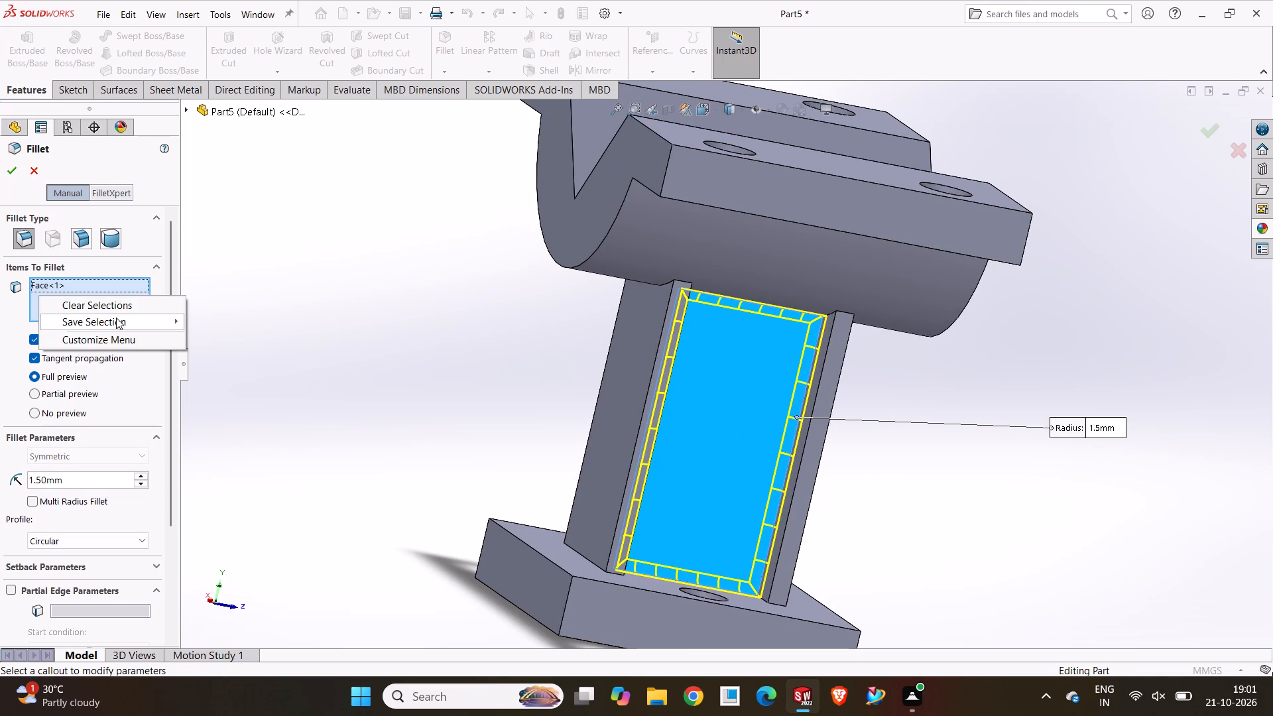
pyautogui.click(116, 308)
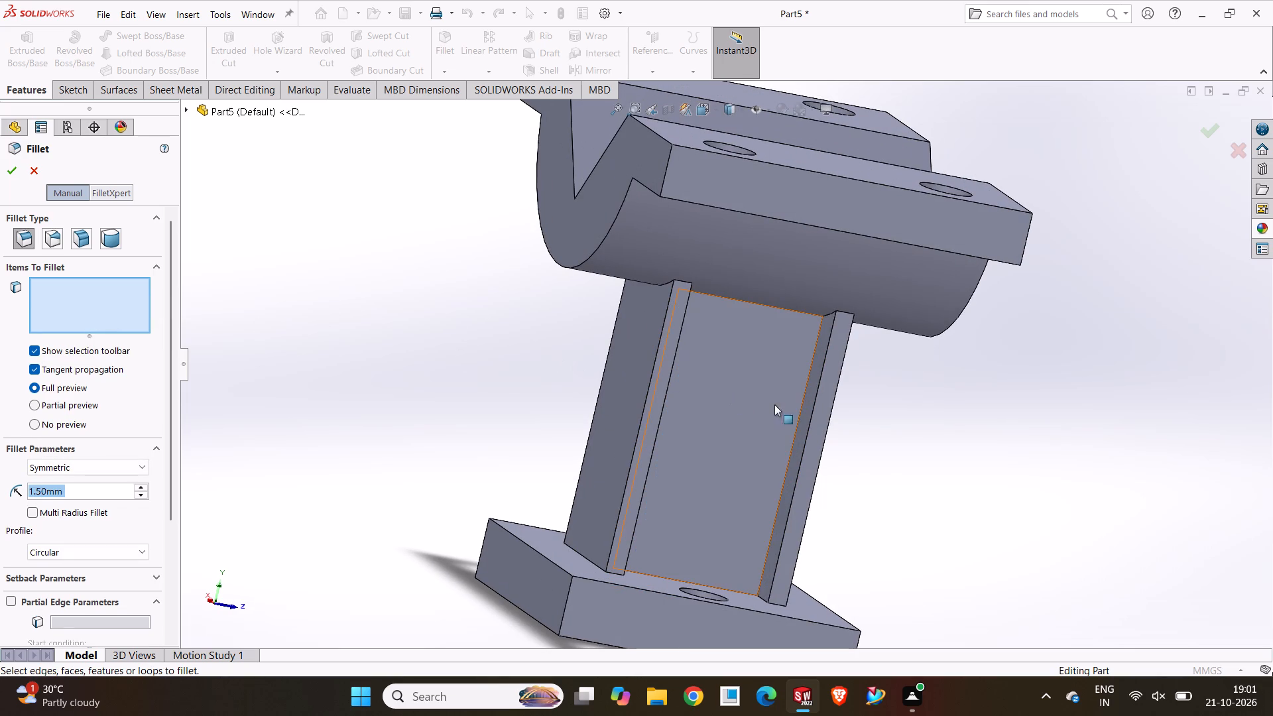
# Add the four lengthwise inner corner edges where the I-section column's web meets its flanges to the 1.5 mm fillet.
pyautogui.click(802, 404)
pyautogui.moveTo(728, 418); pyautogui.dragTo(691, 410, button='middle')
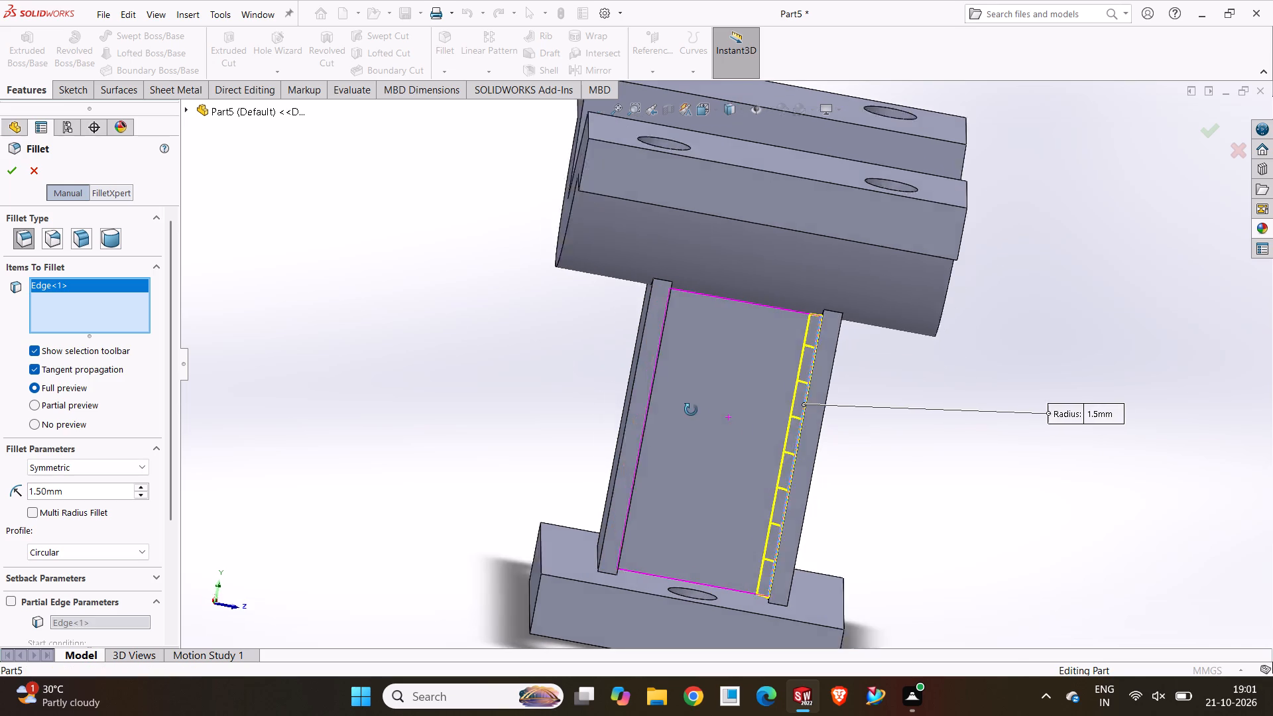
pyautogui.moveTo(691, 410); pyautogui.dragTo(665, 401, button='middle')
pyautogui.click(660, 359)
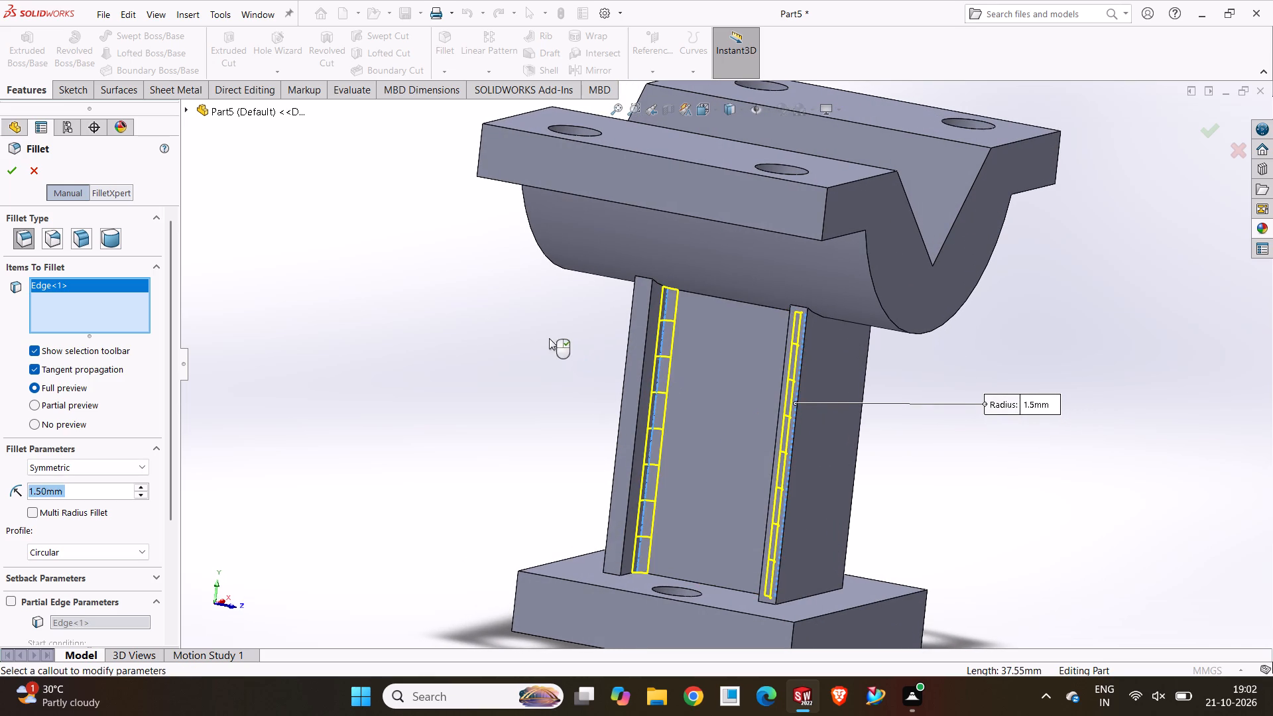
pyautogui.moveTo(536, 337); pyautogui.dragTo(837, 363, button='middle')
pyautogui.moveTo(836, 368); pyautogui.dragTo(921, 384, button='middle')
pyautogui.click(823, 365)
pyautogui.moveTo(922, 398); pyautogui.dragTo(794, 454, button='middle')
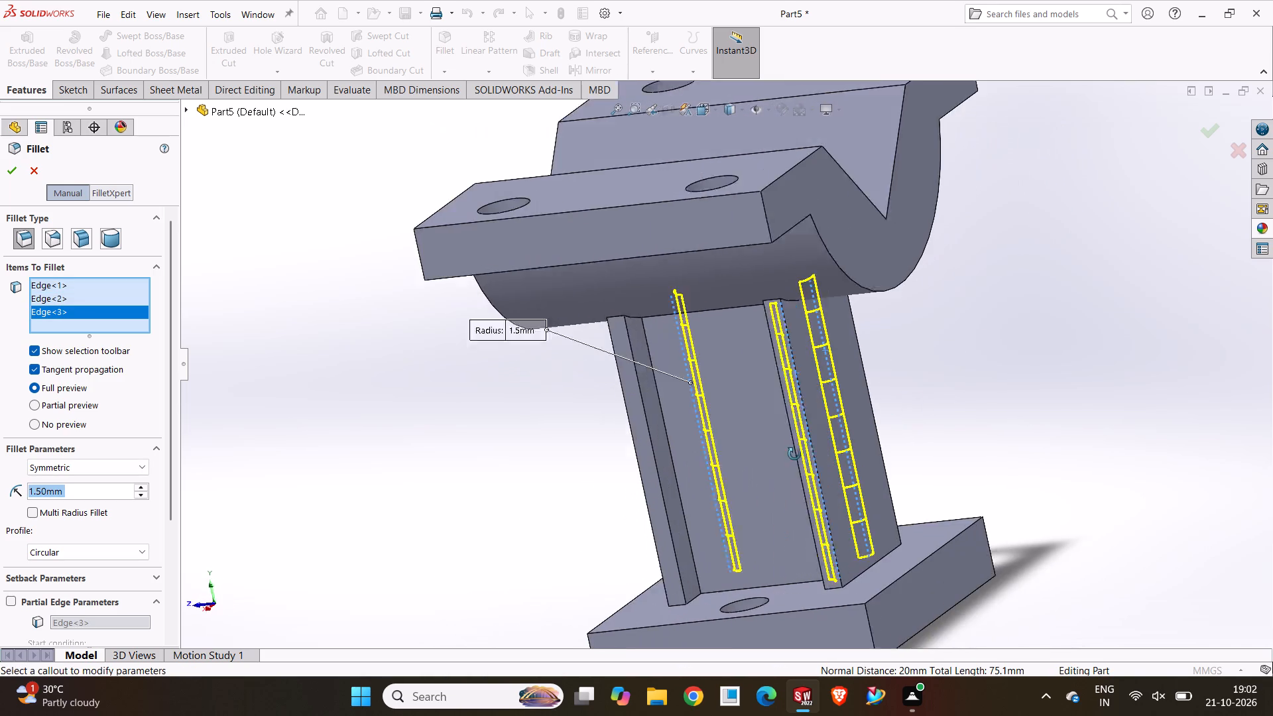
pyautogui.moveTo(794, 454); pyautogui.dragTo(790, 457, button='middle')
pyautogui.click(656, 380)
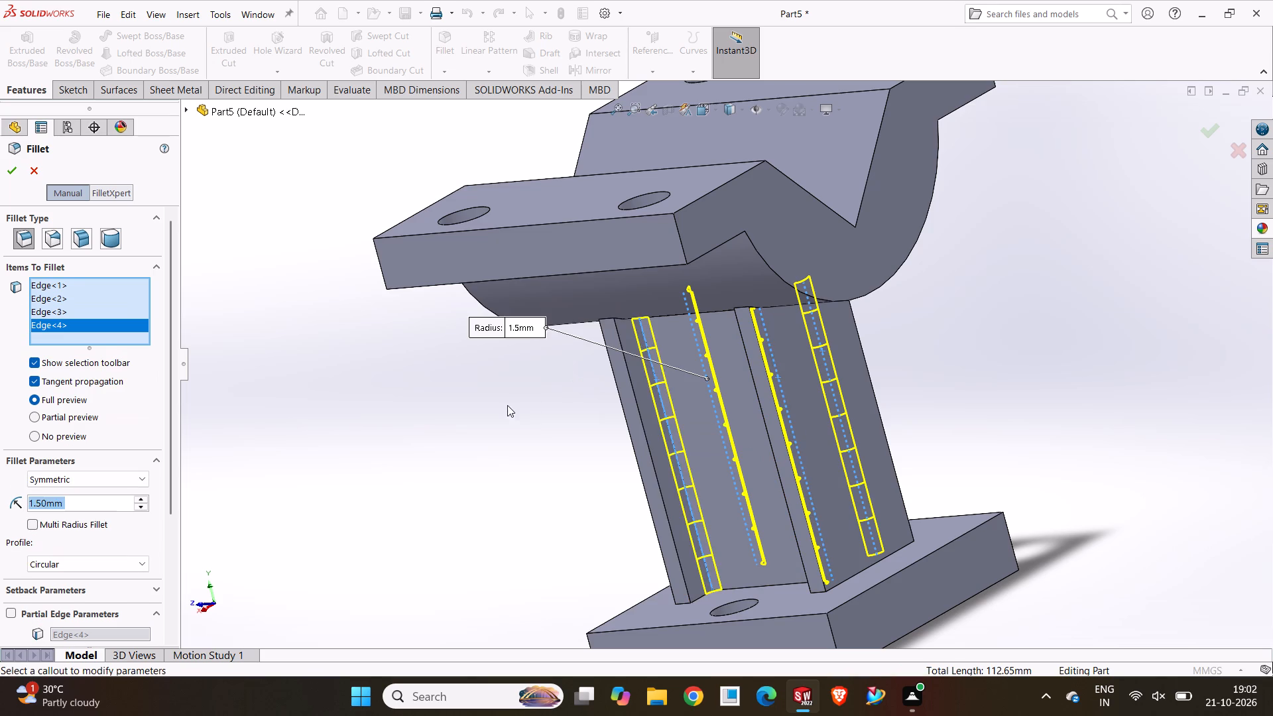
# Add the two curved edges where the flanges' outer faces meet the half-round underside of the V-block, and apply the 1.5 mm fillet.
pyautogui.moveTo(505, 416); pyautogui.dragTo(524, 369, button='middle')
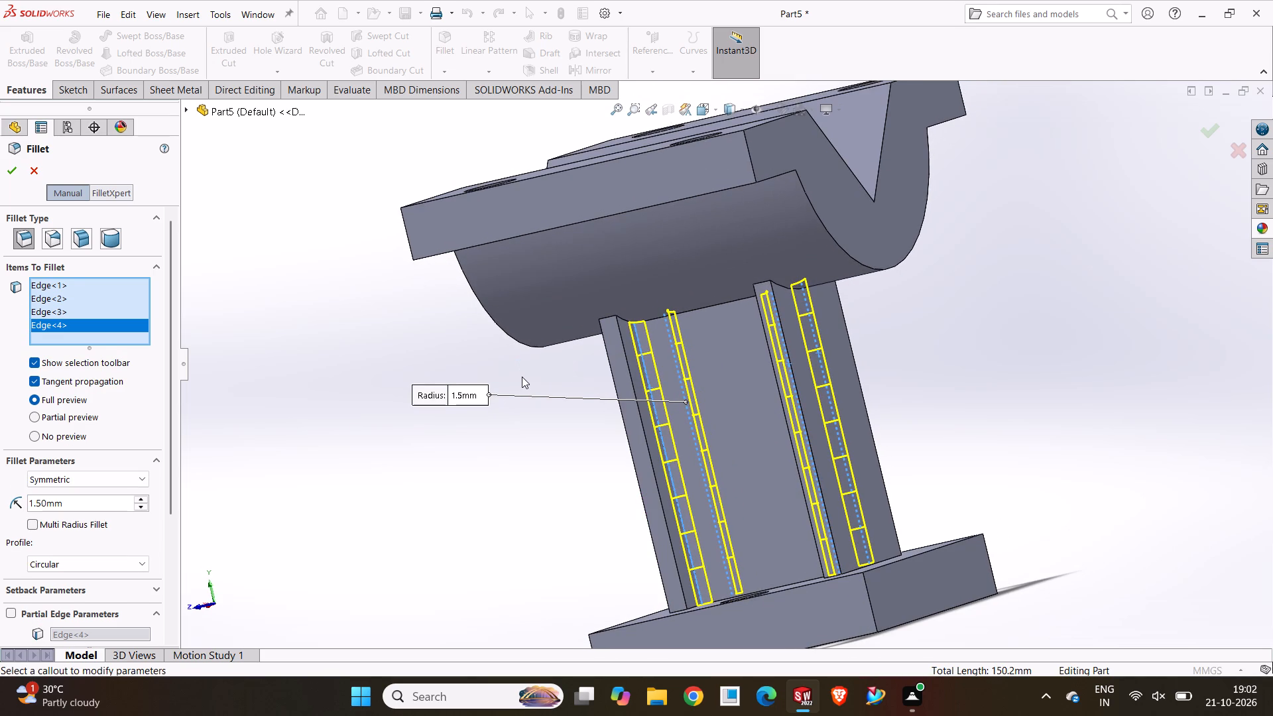
pyautogui.moveTo(522, 382); pyautogui.dragTo(545, 364, button='middle')
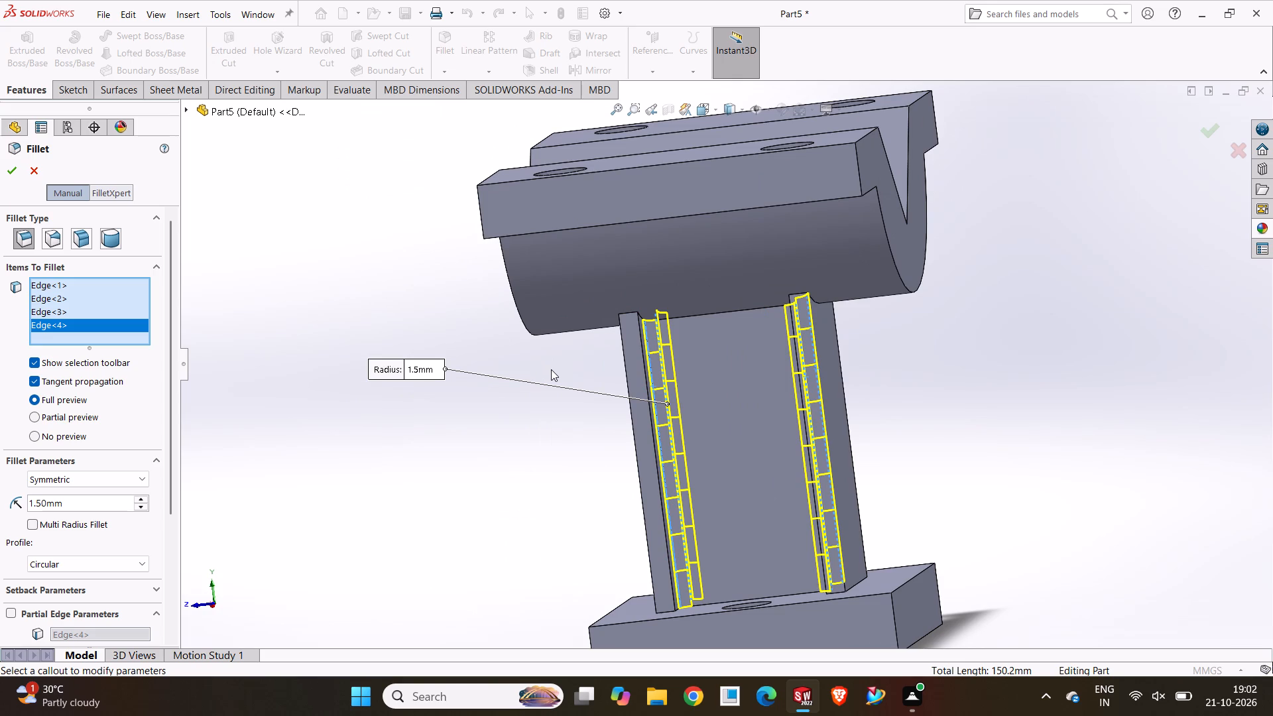
pyautogui.moveTo(949, 371); pyautogui.dragTo(858, 347, button='middle')
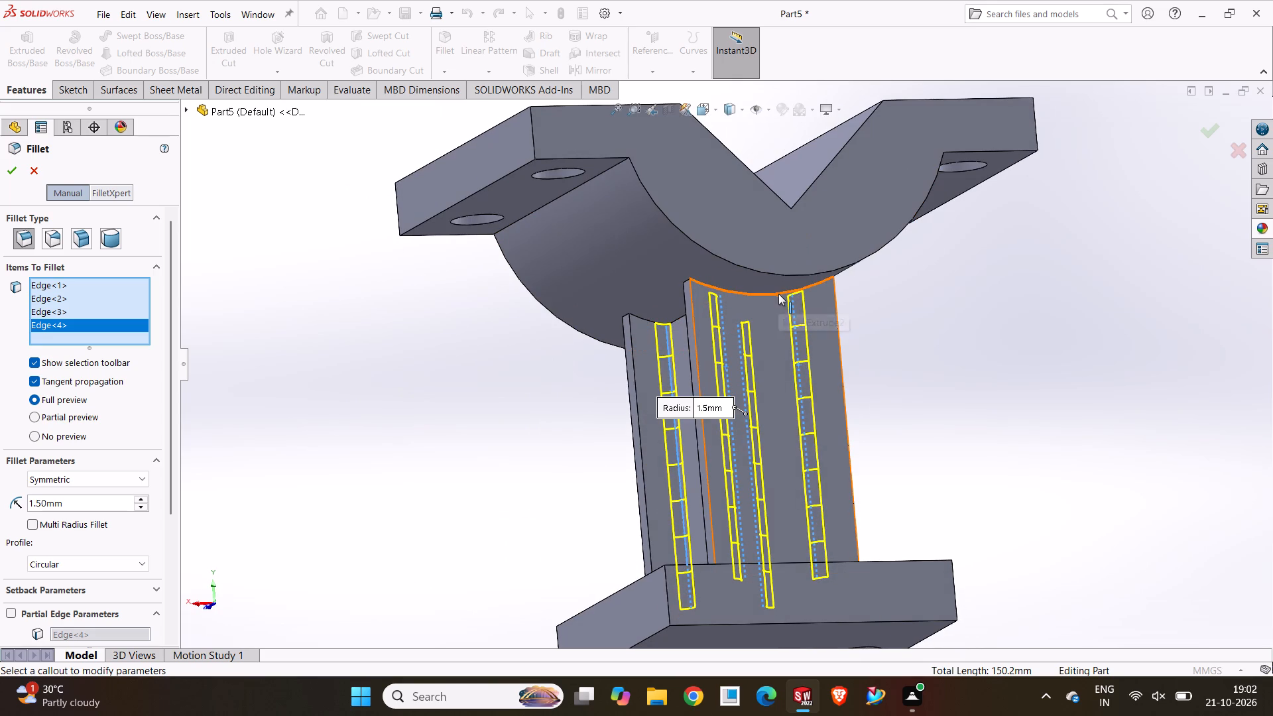
pyautogui.click(778, 293)
pyautogui.moveTo(894, 354); pyautogui.dragTo(1137, 353, button='middle')
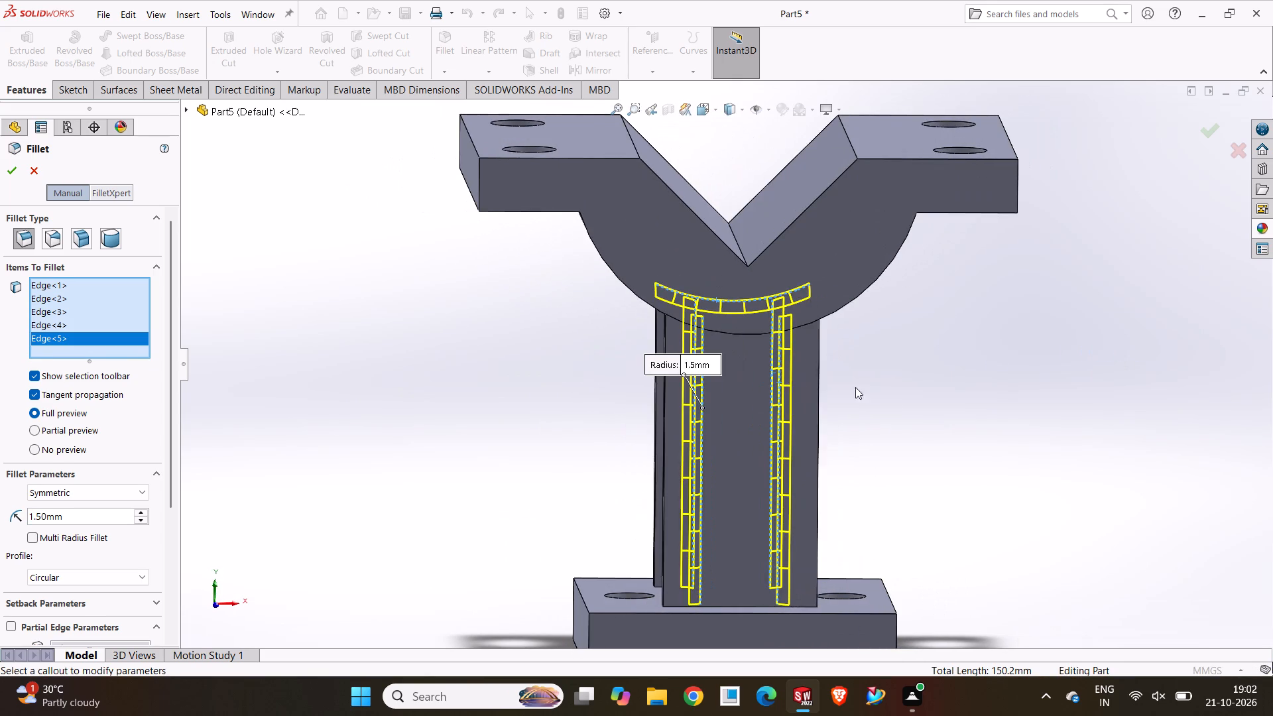
pyautogui.moveTo(829, 392); pyautogui.dragTo(824, 316, button='middle')
pyautogui.click(738, 288)
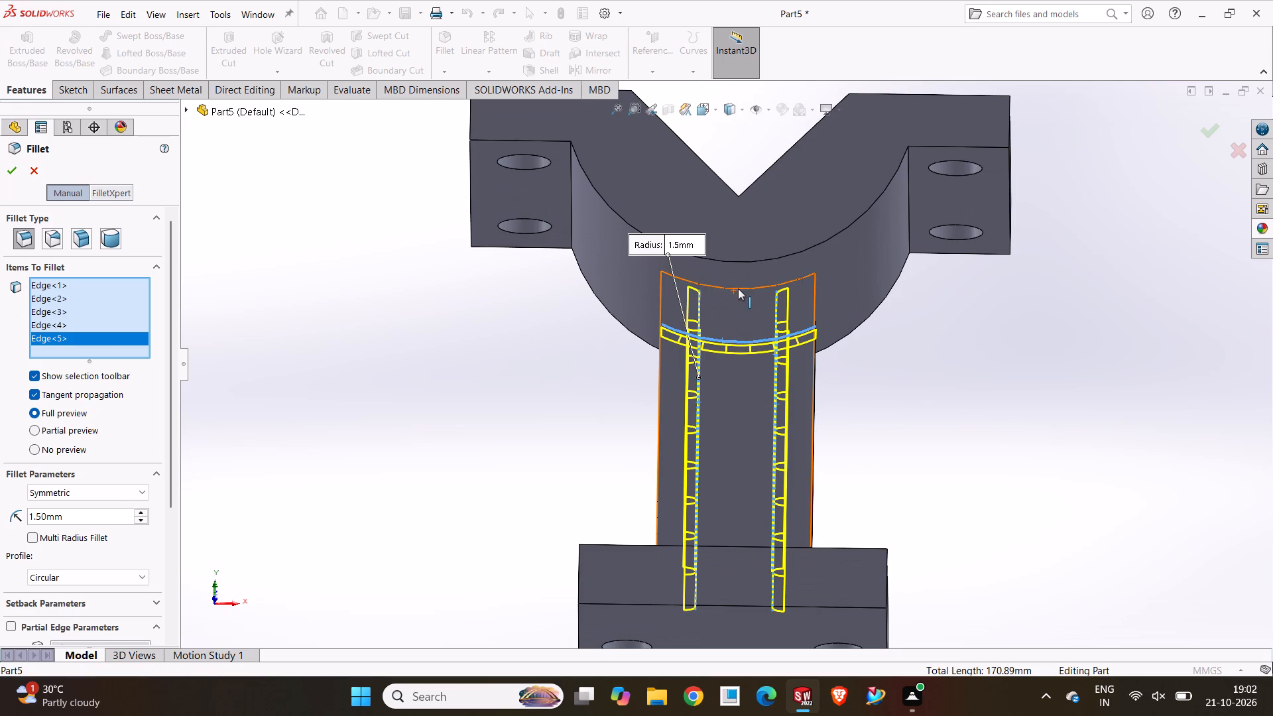
pyautogui.click(11, 170)
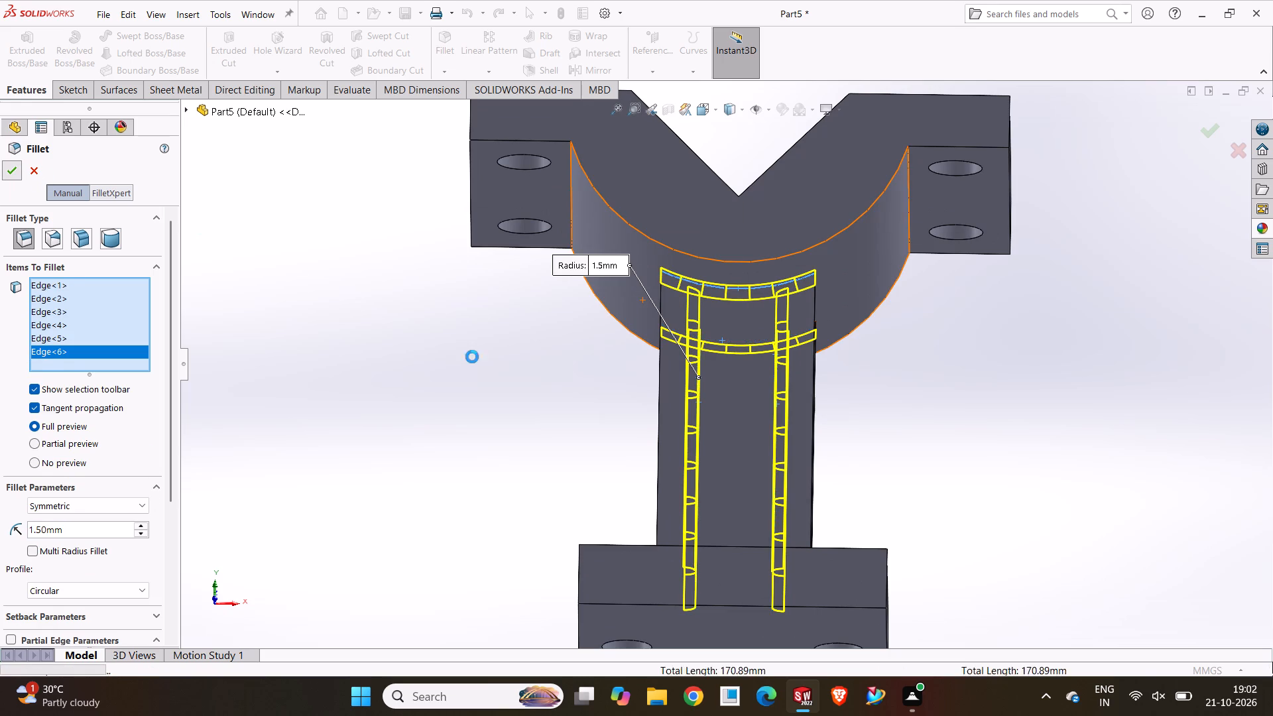
pyautogui.click(473, 358)
# Fillet the two edges where the column flanges' outer faces meet the base's upper face with a 1.5 mm radius.
pyautogui.moveTo(533, 398); pyautogui.dragTo(668, 443, button='middle')
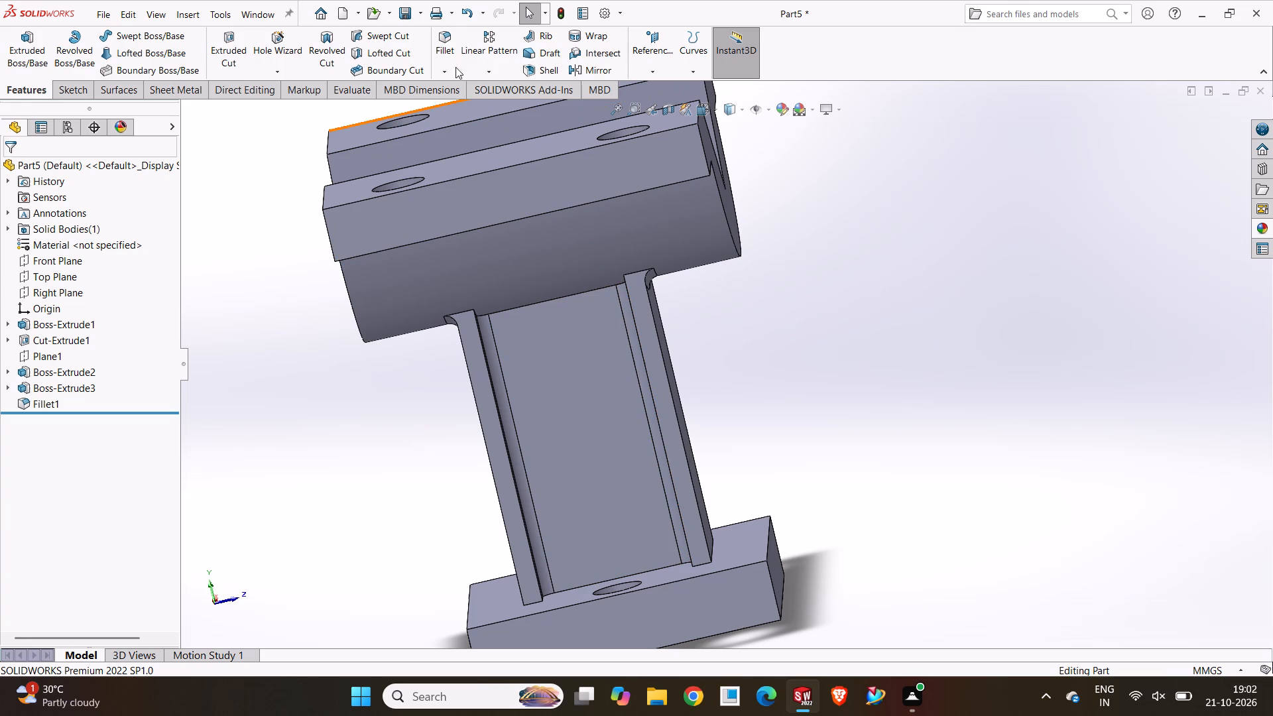
pyautogui.click(447, 50)
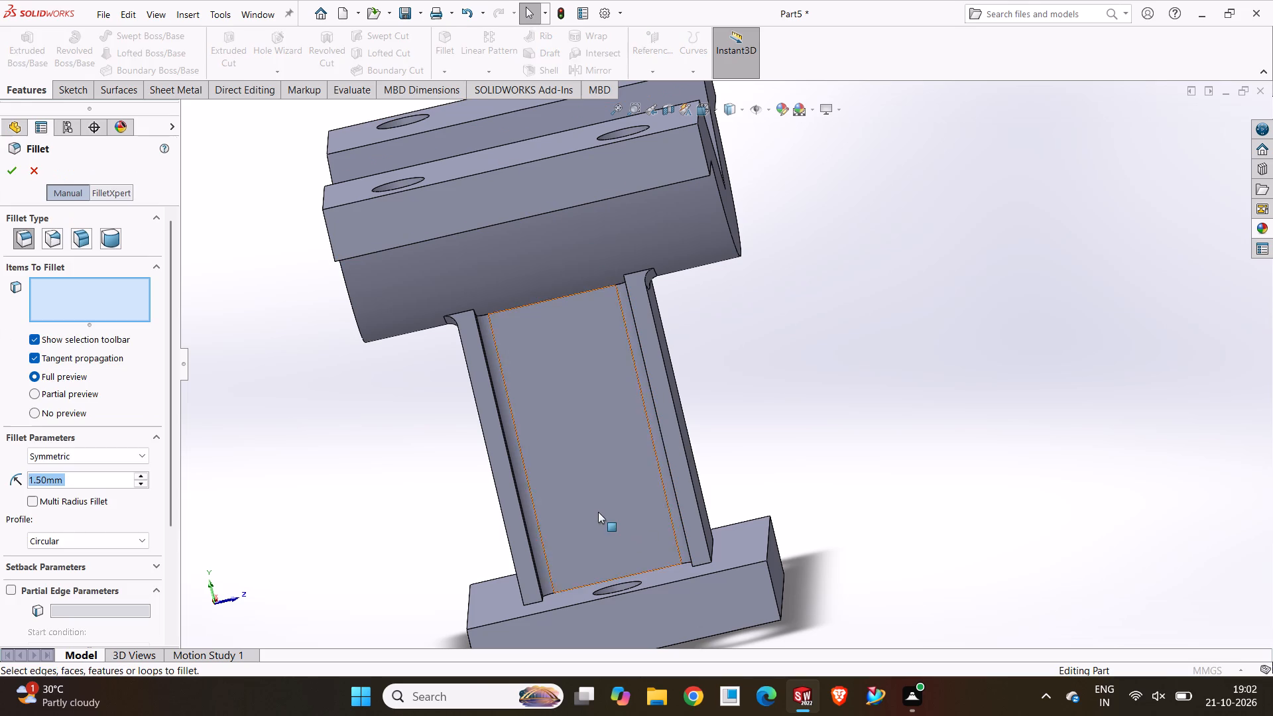
pyautogui.moveTo(598, 512); pyautogui.dragTo(736, 475, button='middle')
pyautogui.moveTo(676, 530); pyautogui.dragTo(646, 597, button='middle')
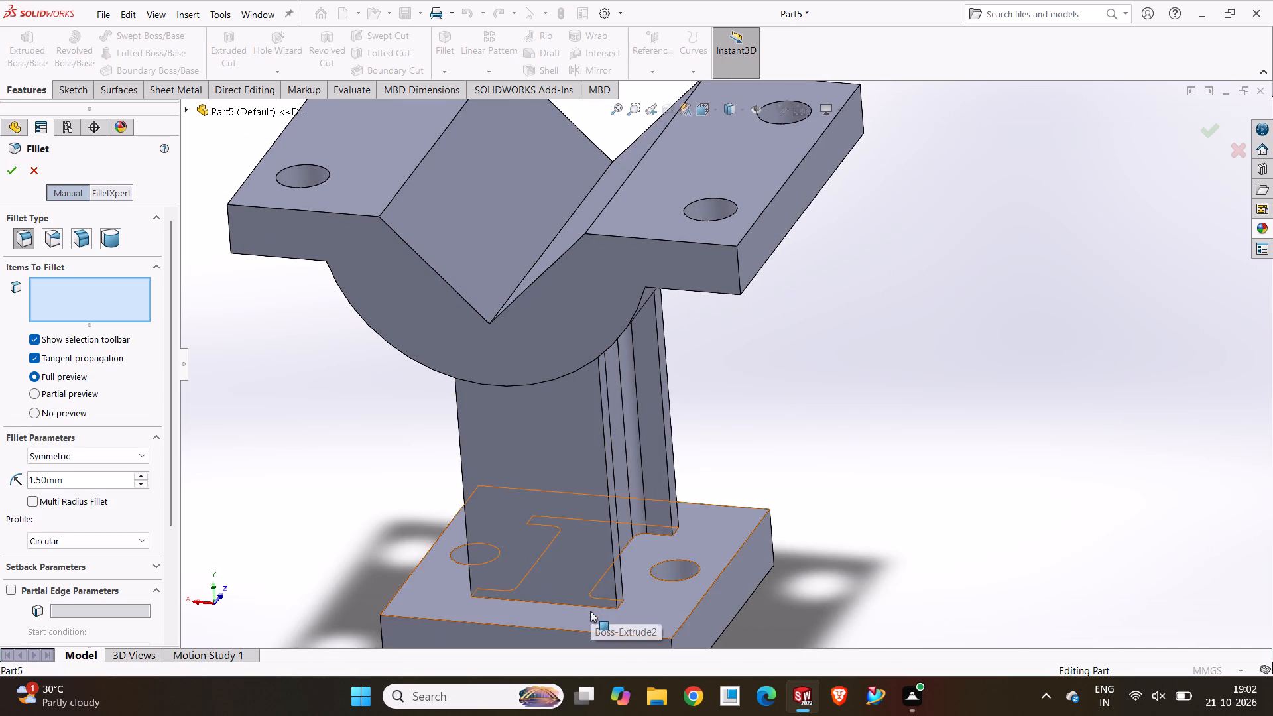
pyautogui.click(588, 604)
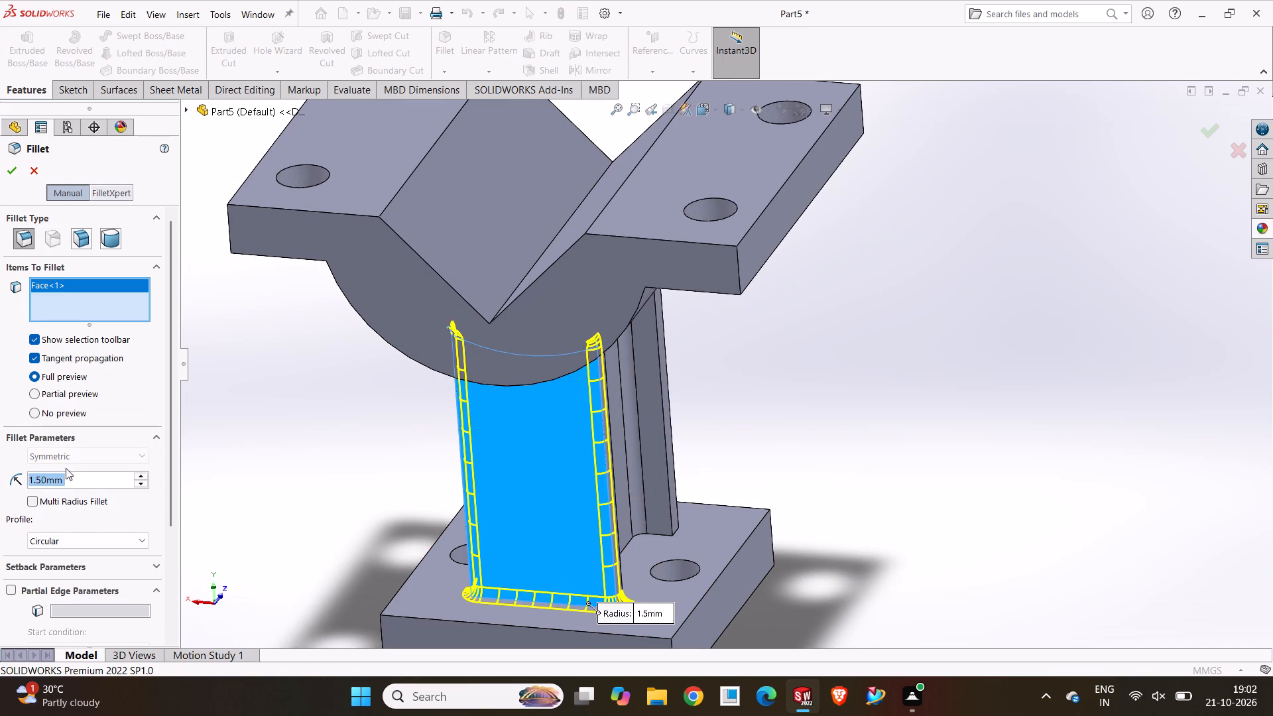
pyautogui.rightClick(84, 301)
pyautogui.click(145, 314)
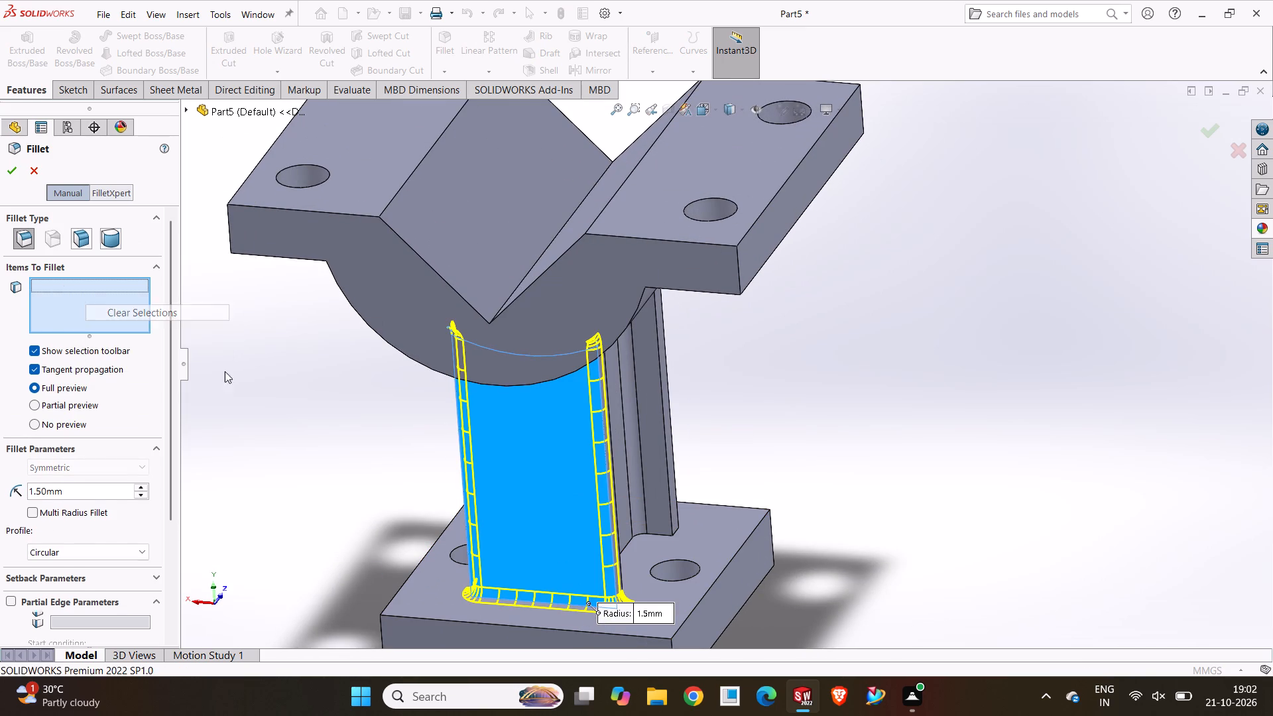
pyautogui.click(552, 603)
pyautogui.moveTo(764, 513); pyautogui.dragTo(583, 605, button='middle')
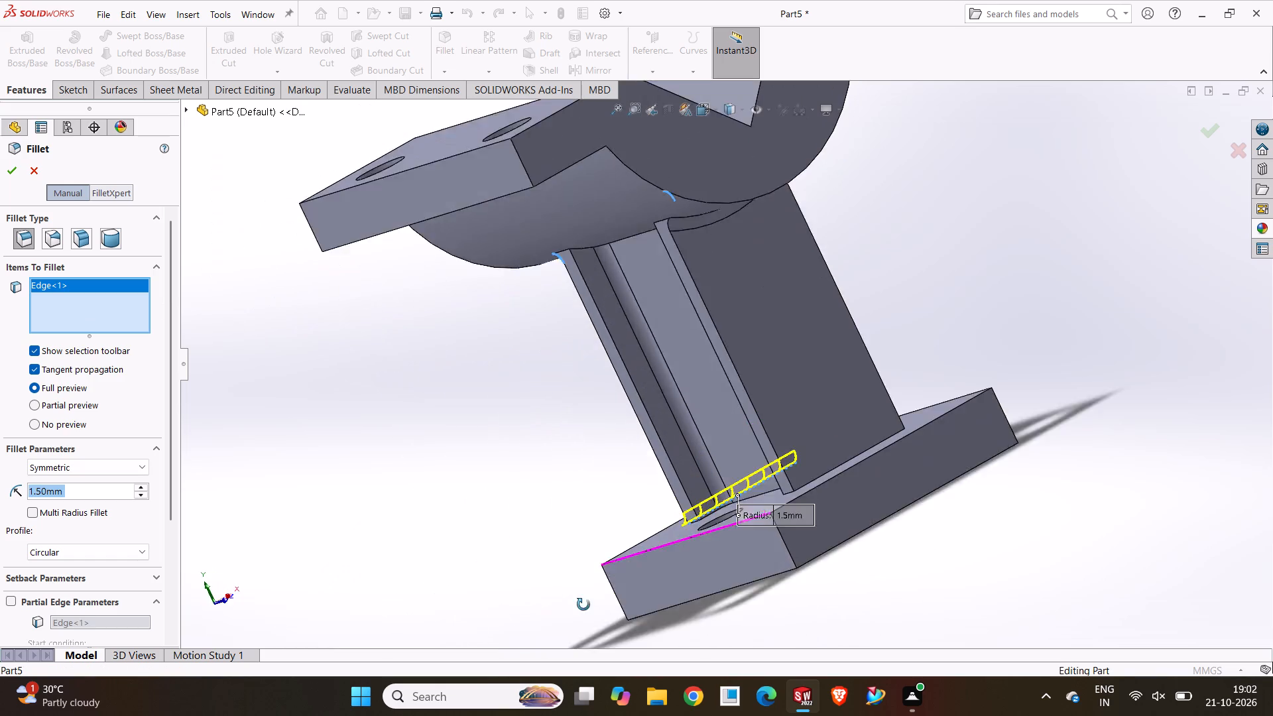
pyautogui.moveTo(583, 605); pyautogui.dragTo(589, 625, button='middle')
pyautogui.click(860, 432)
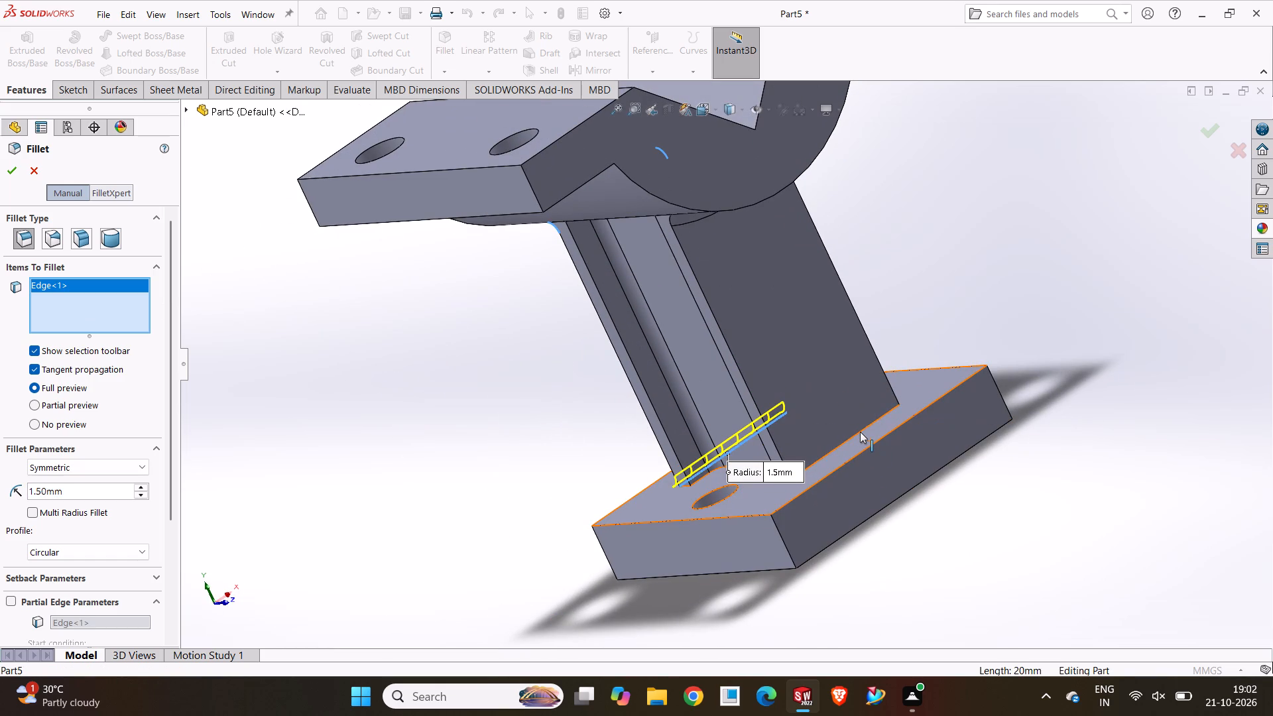
pyautogui.click(15, 172)
pyautogui.click(408, 411)
# Examine the fillets at the foot of the column from several sides for unfilleted edges.
pyautogui.moveTo(524, 440); pyautogui.dragTo(621, 388, button='middle')
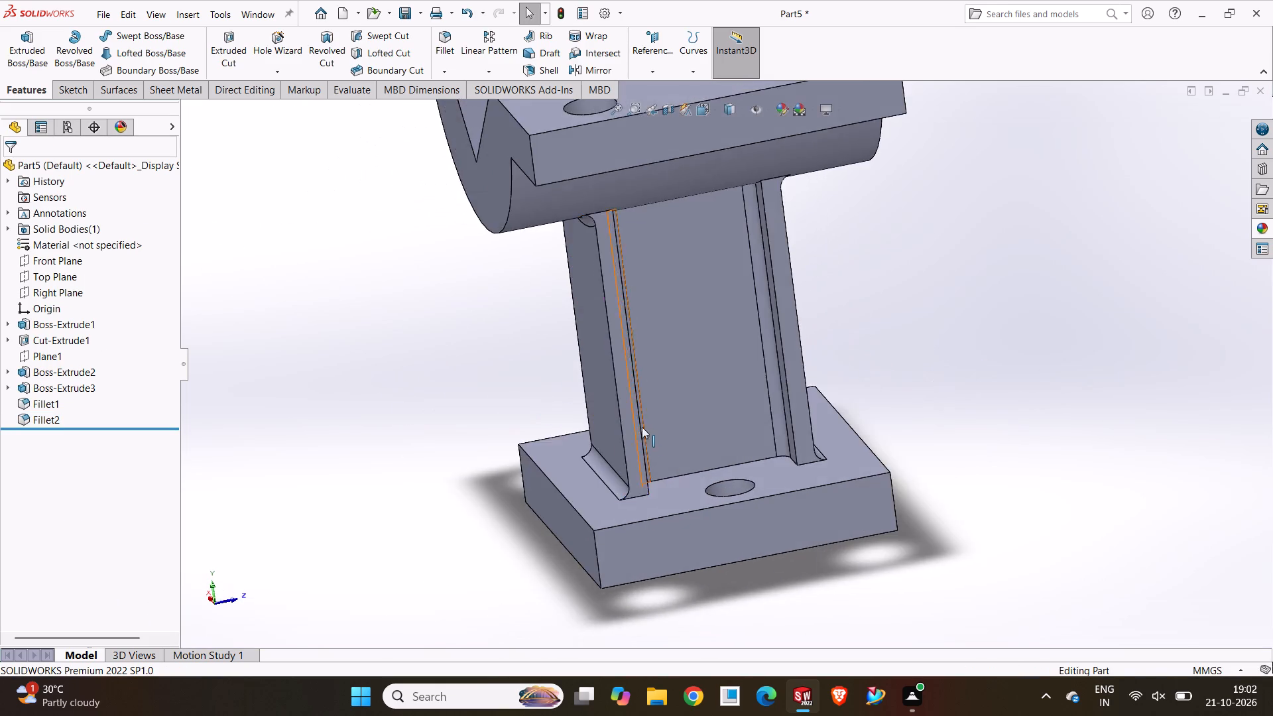
pyautogui.scroll(1, 638, 445)
pyautogui.moveTo(638, 445); pyautogui.dragTo(613, 408, button='middle')
pyautogui.scroll(1, 630, 431)
pyautogui.scroll(-4, 664, 434)
pyautogui.moveTo(684, 415); pyautogui.dragTo(928, 466, button='middle')
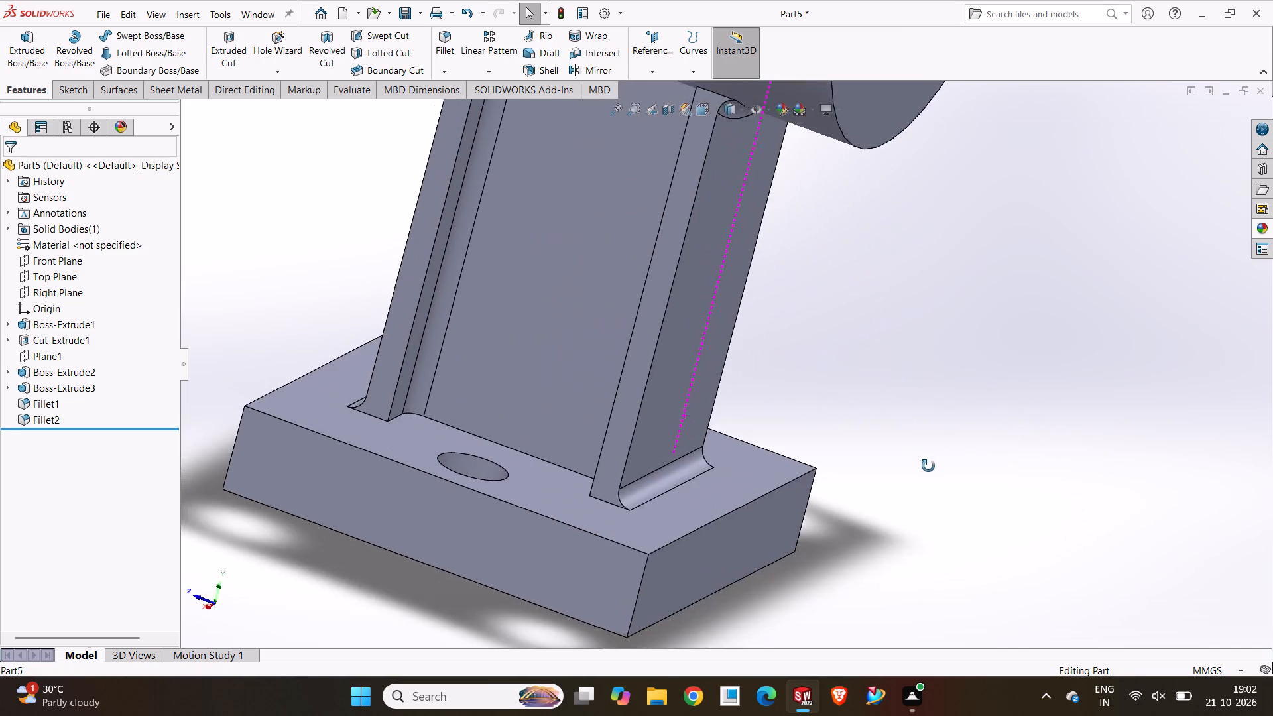
pyautogui.moveTo(928, 466); pyautogui.dragTo(707, 550, button='middle')
pyautogui.scroll(2, 801, 394)
pyautogui.moveTo(789, 388); pyautogui.dragTo(811, 358, button='middle')
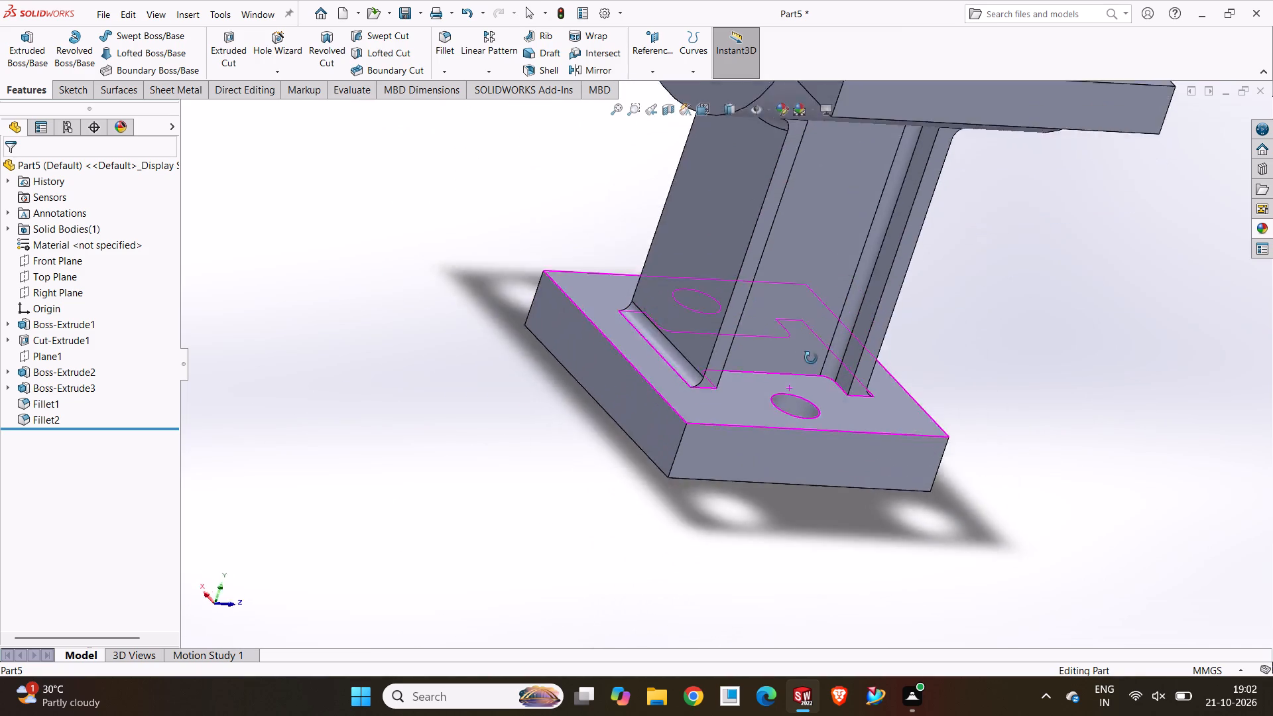
pyautogui.moveTo(811, 358); pyautogui.dragTo(827, 390, button='middle')
pyautogui.scroll(-3, 723, 257)
pyautogui.scroll(3, 696, 249)
pyautogui.moveTo(695, 249); pyautogui.dragTo(848, 192, button='middle')
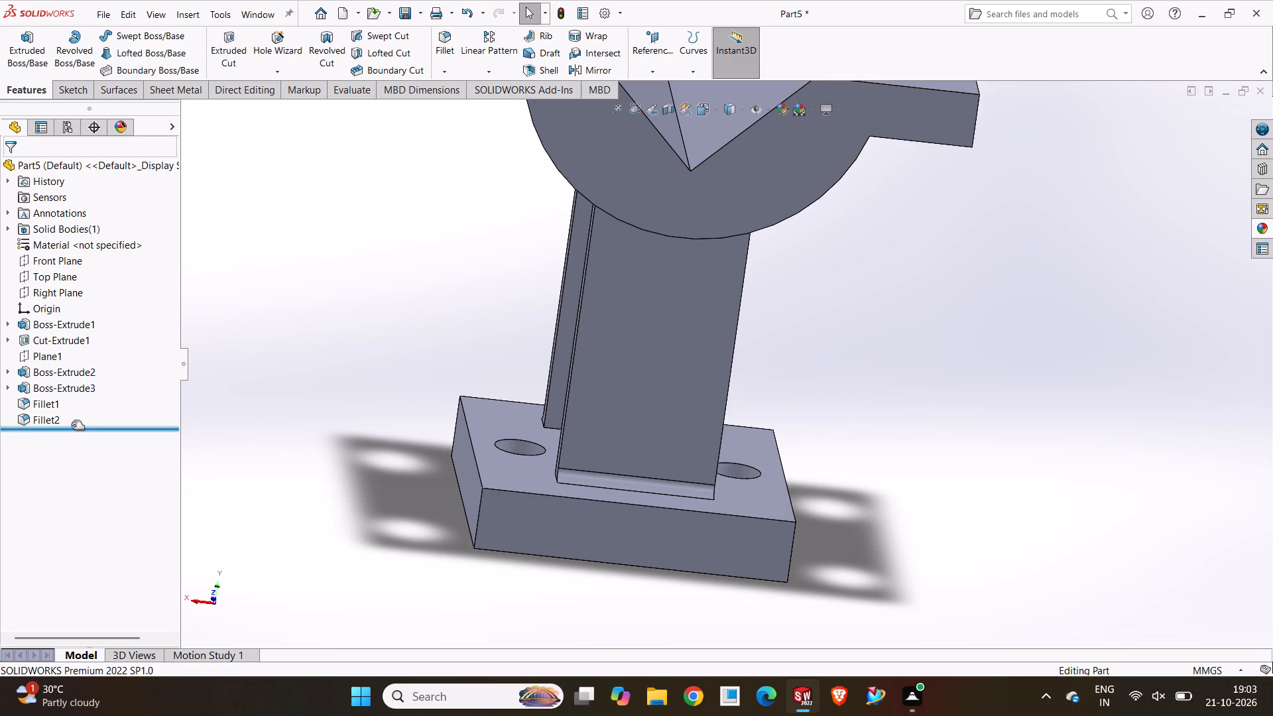
# Reopen the column-foot fillet for editing and add the edges where both sides of the web meet the base.
pyautogui.click(54, 420)
pyautogui.click(70, 380)
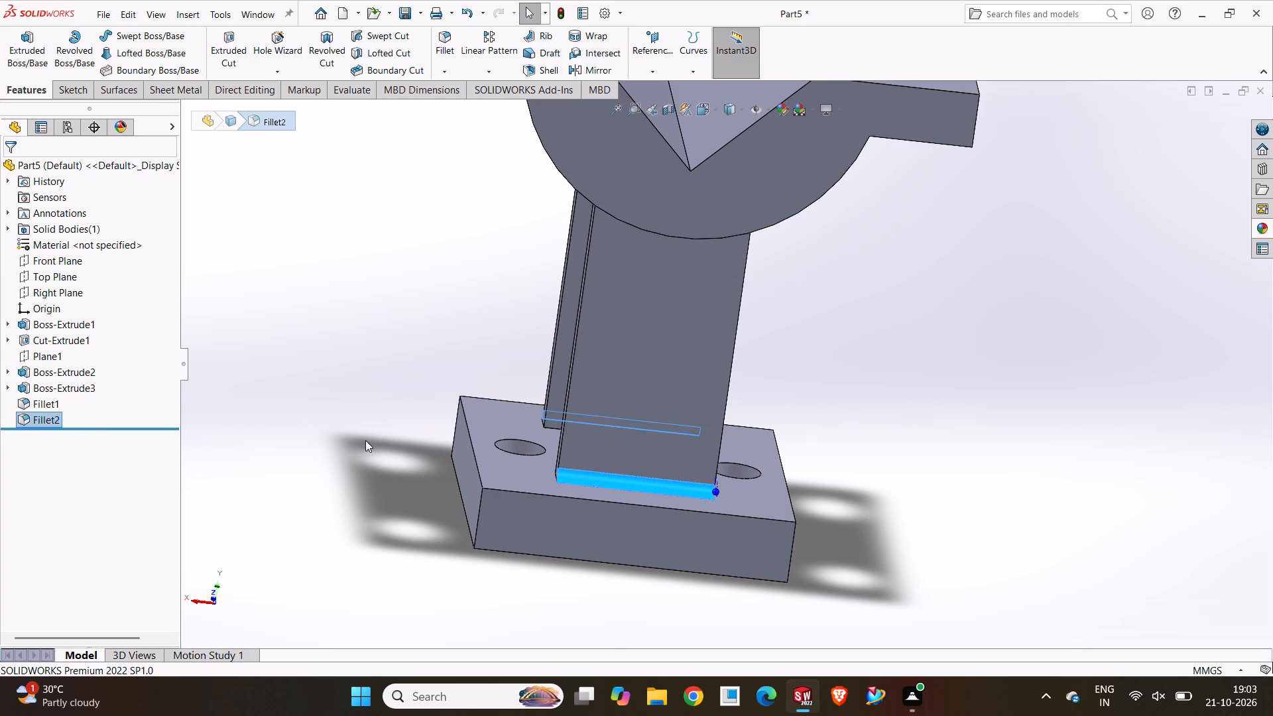
pyautogui.moveTo(403, 482); pyautogui.dragTo(447, 424, button='middle')
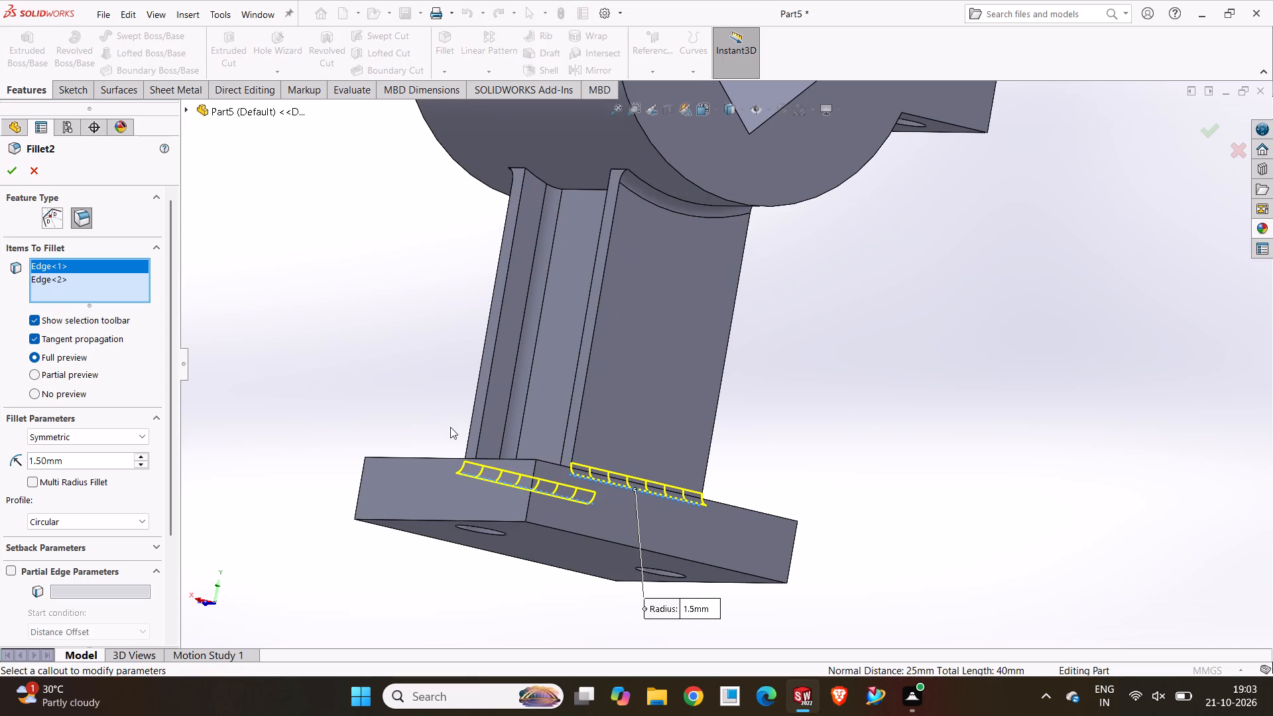
pyautogui.moveTo(395, 395); pyautogui.dragTo(441, 507, button='middle')
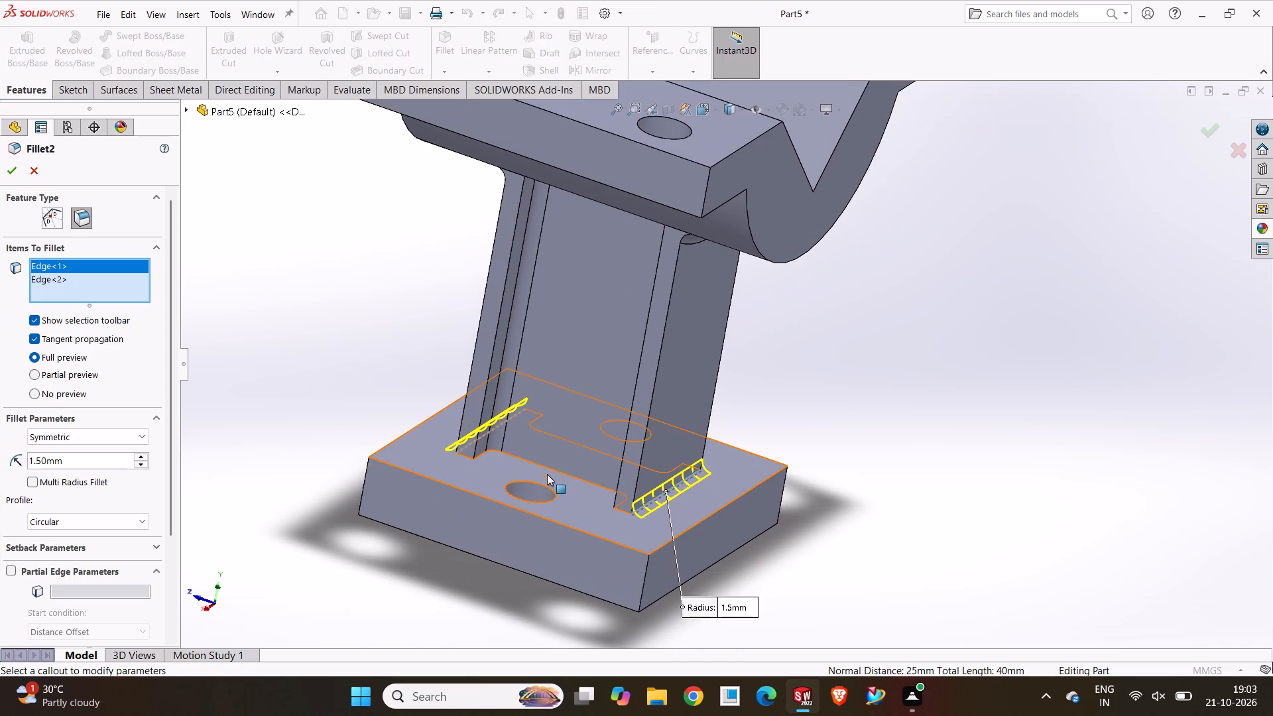
pyautogui.click(551, 469)
pyautogui.moveTo(589, 471); pyautogui.dragTo(370, 486, button='middle')
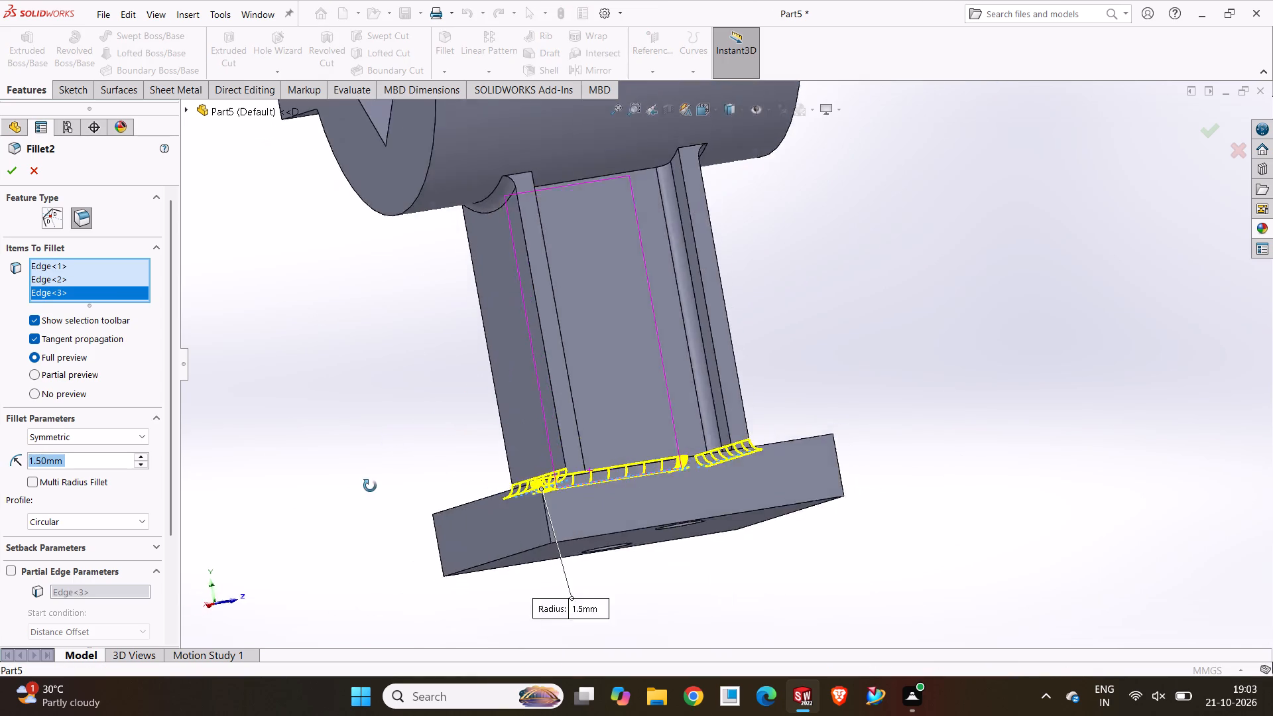
pyautogui.moveTo(370, 486); pyautogui.dragTo(369, 554, button='middle')
pyautogui.click(639, 507)
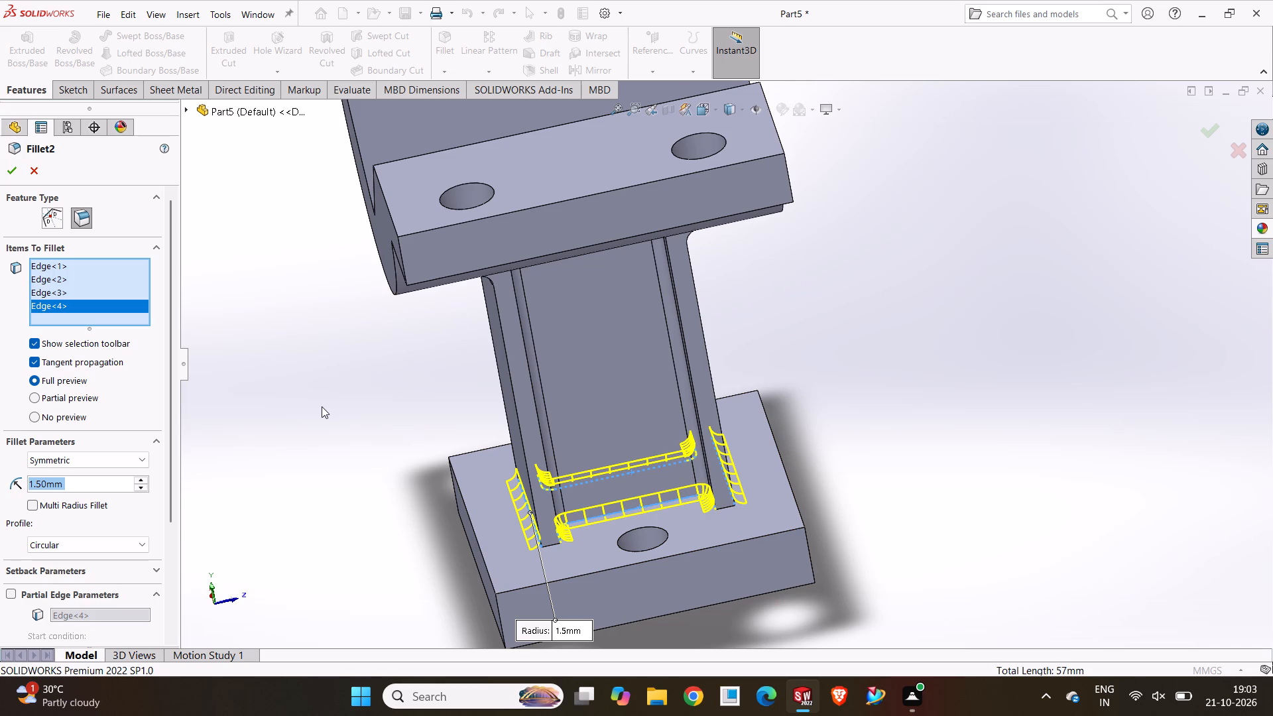
# Add the four short edges where the flange tips meet the base's upper face to the 1.5 mm column-foot fillet.
pyautogui.click(552, 545)
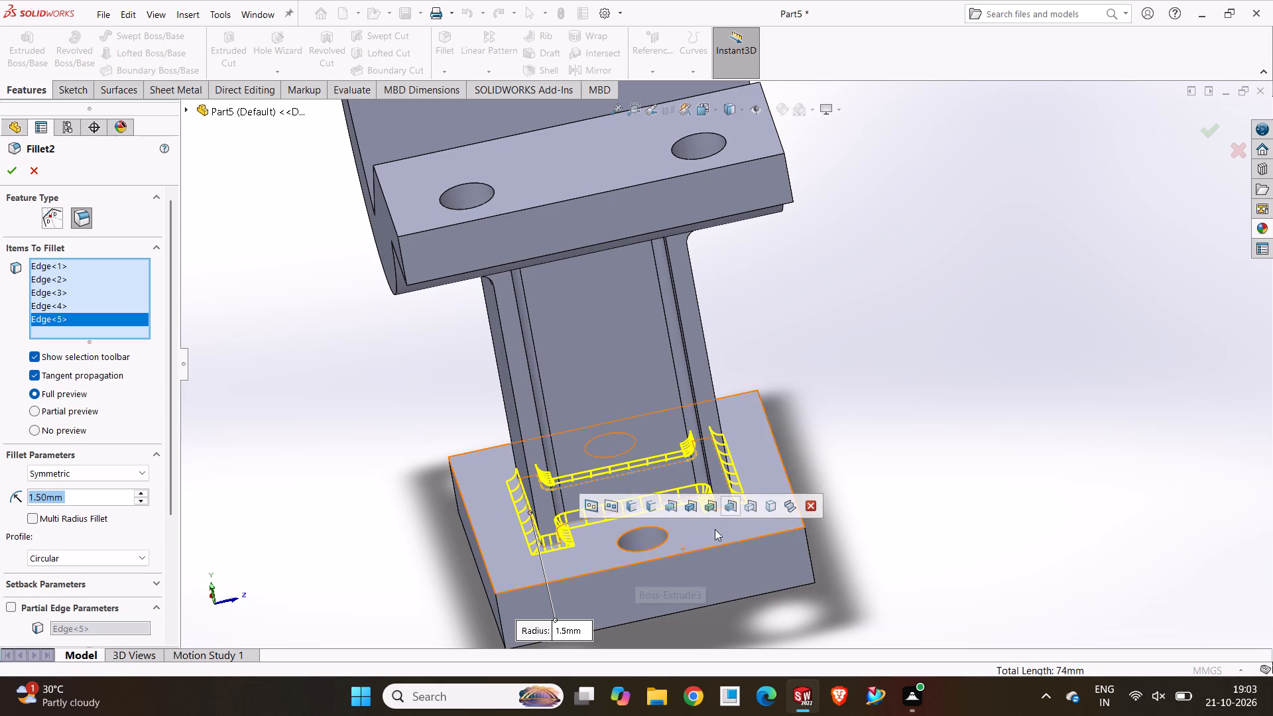
pyautogui.moveTo(774, 427); pyautogui.dragTo(771, 364, button='middle')
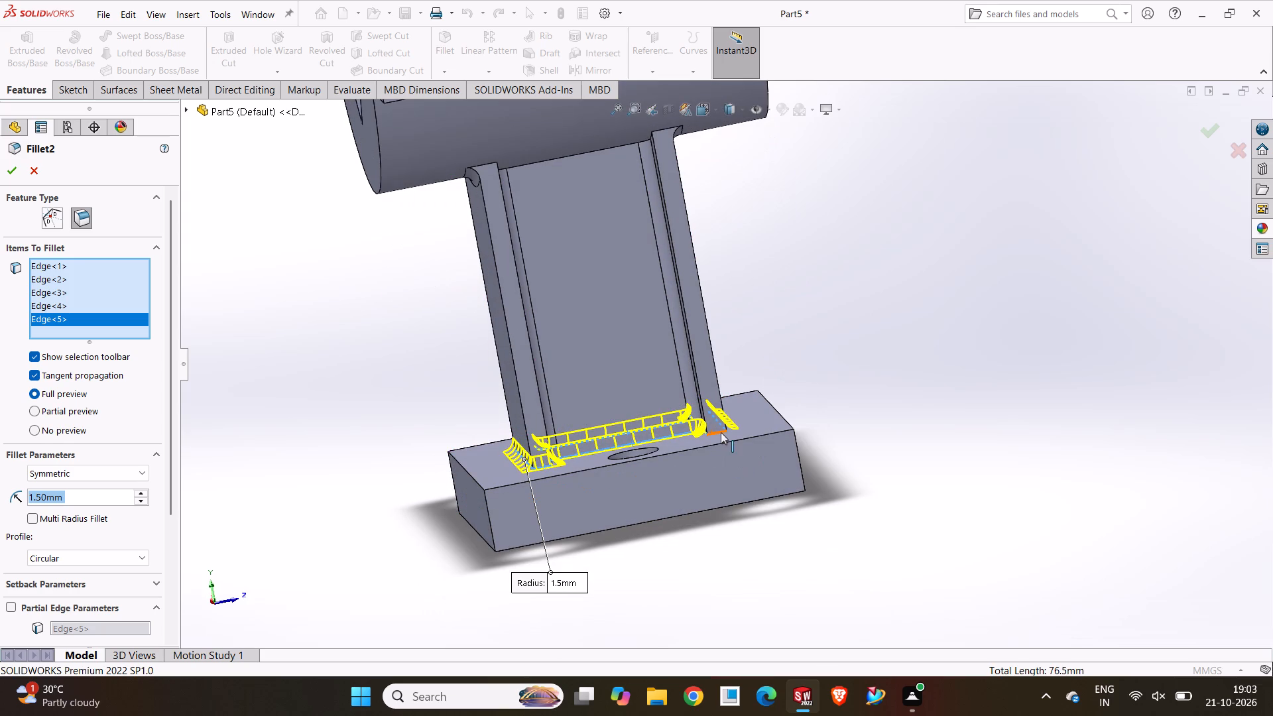
pyautogui.click(721, 432)
pyautogui.scroll(1, 426, 371)
pyautogui.moveTo(425, 371); pyautogui.dragTo(689, 357, button='middle')
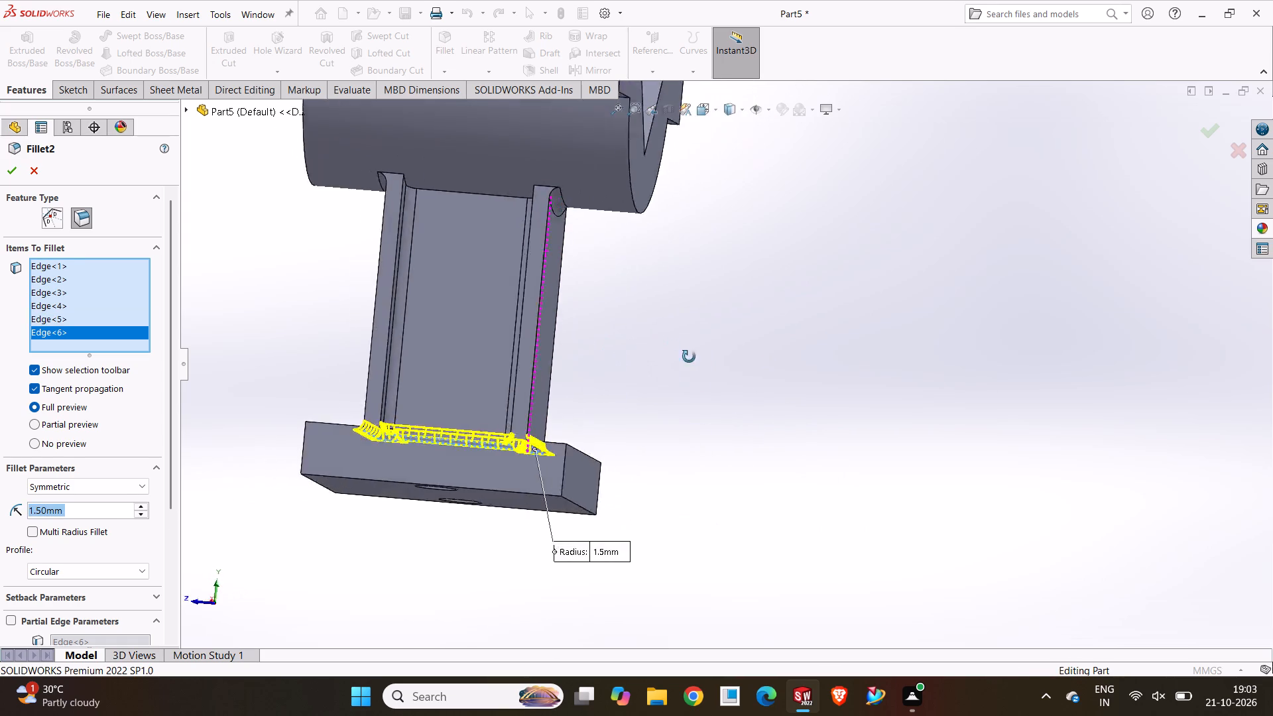
pyautogui.moveTo(689, 357); pyautogui.dragTo(722, 464, button='middle')
pyautogui.scroll(-2, 601, 508)
pyautogui.click(581, 467)
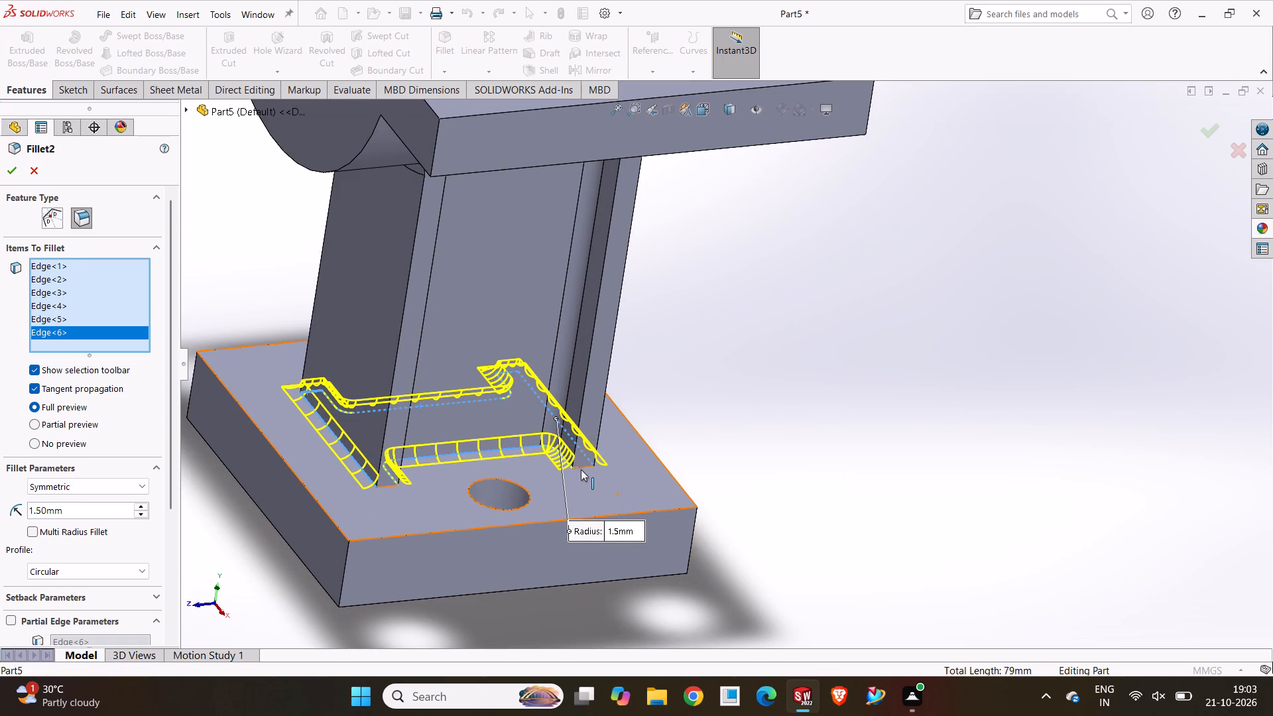
pyautogui.click(391, 487)
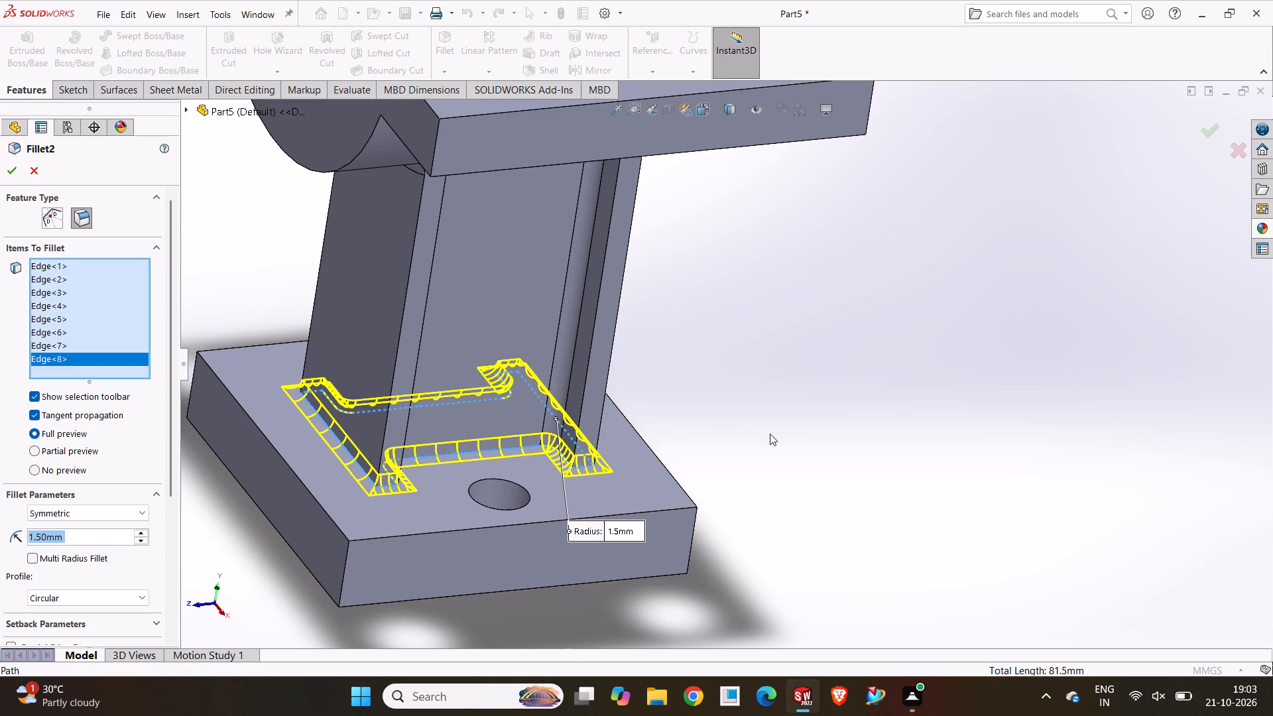
pyautogui.moveTo(773, 443); pyautogui.dragTo(719, 306, button='middle')
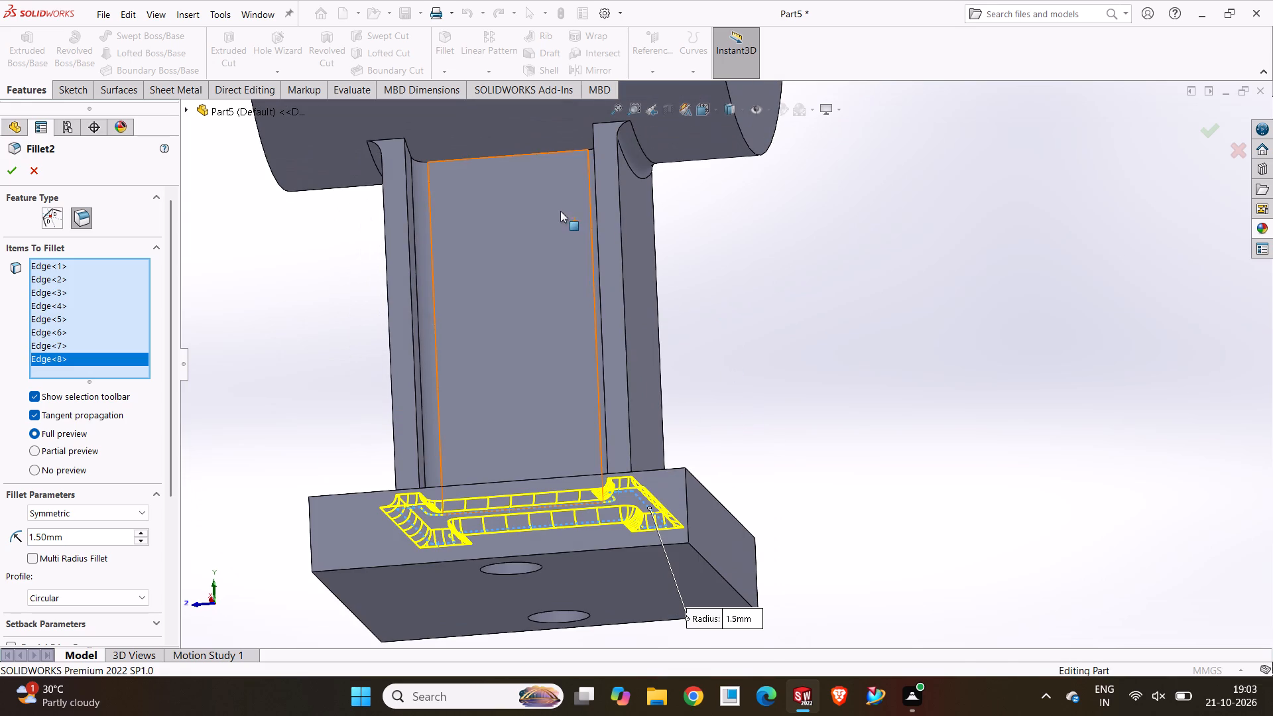
# Add the six edges where both web sides and the four flange tips meet the V-block's underside to the 1.5 mm fillet.
pyautogui.click(533, 154)
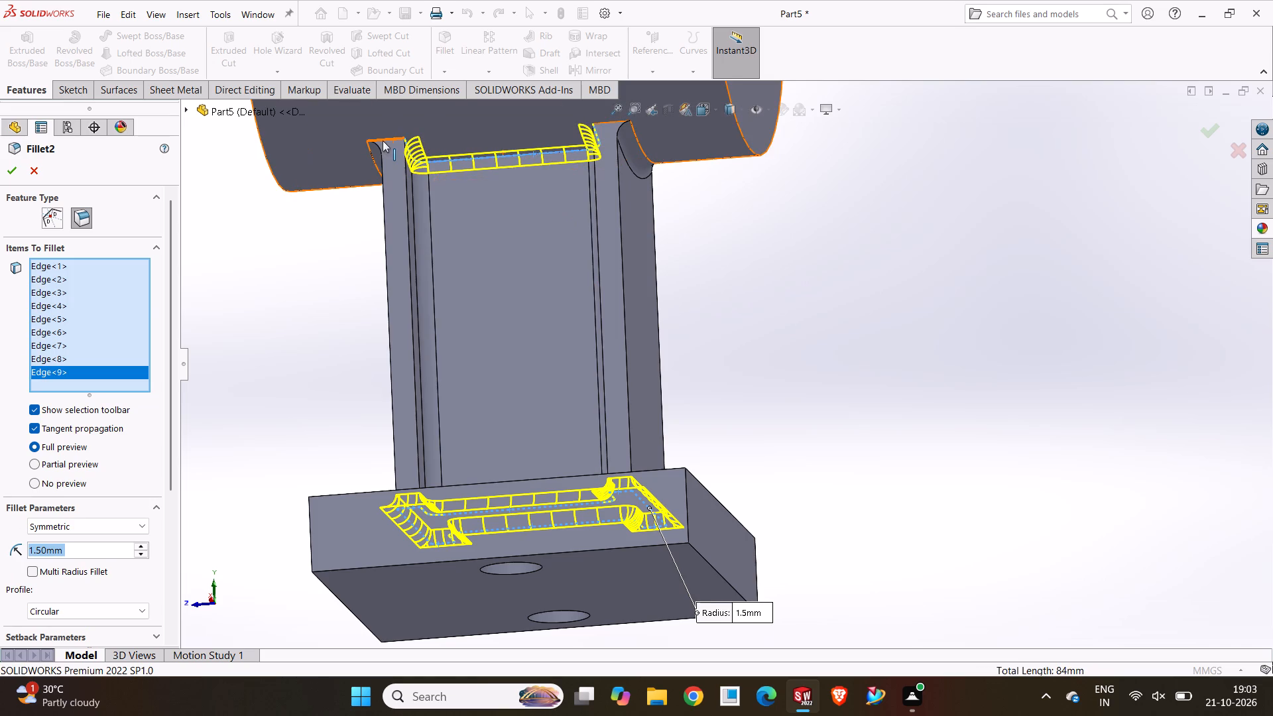
pyautogui.click(387, 138)
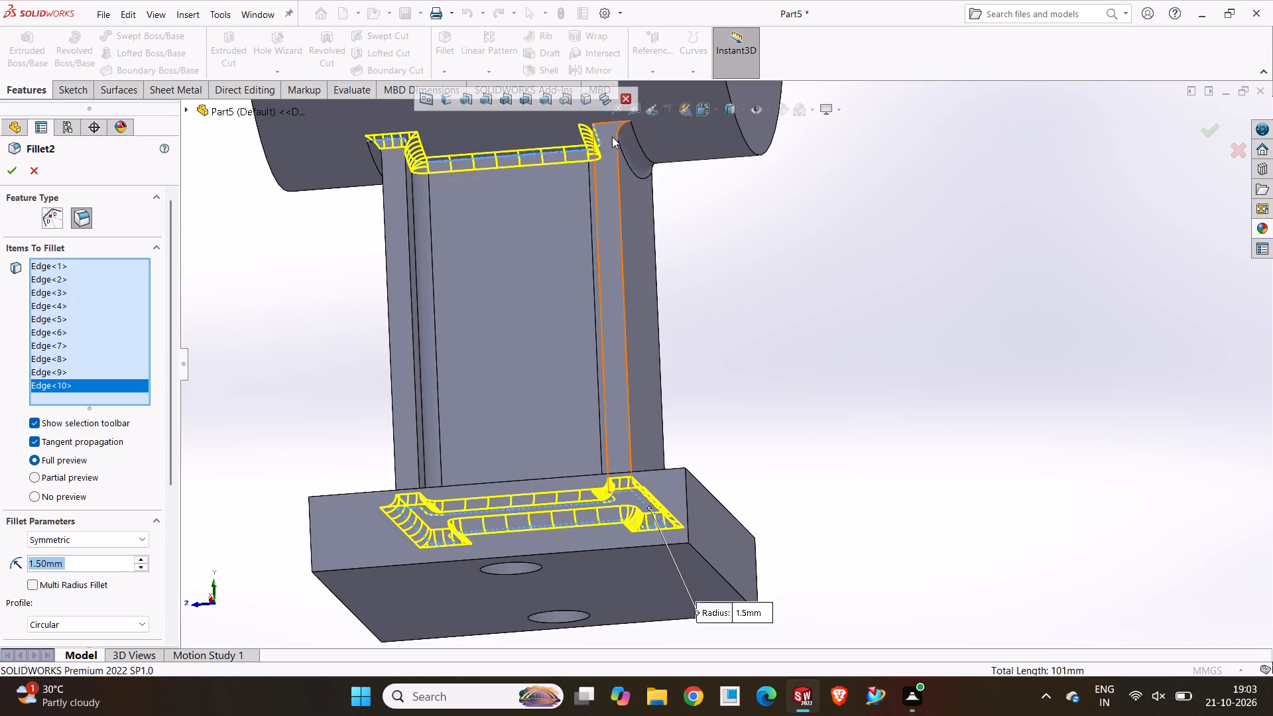
pyautogui.click(613, 122)
pyautogui.moveTo(823, 288); pyautogui.dragTo(763, 306, button='middle')
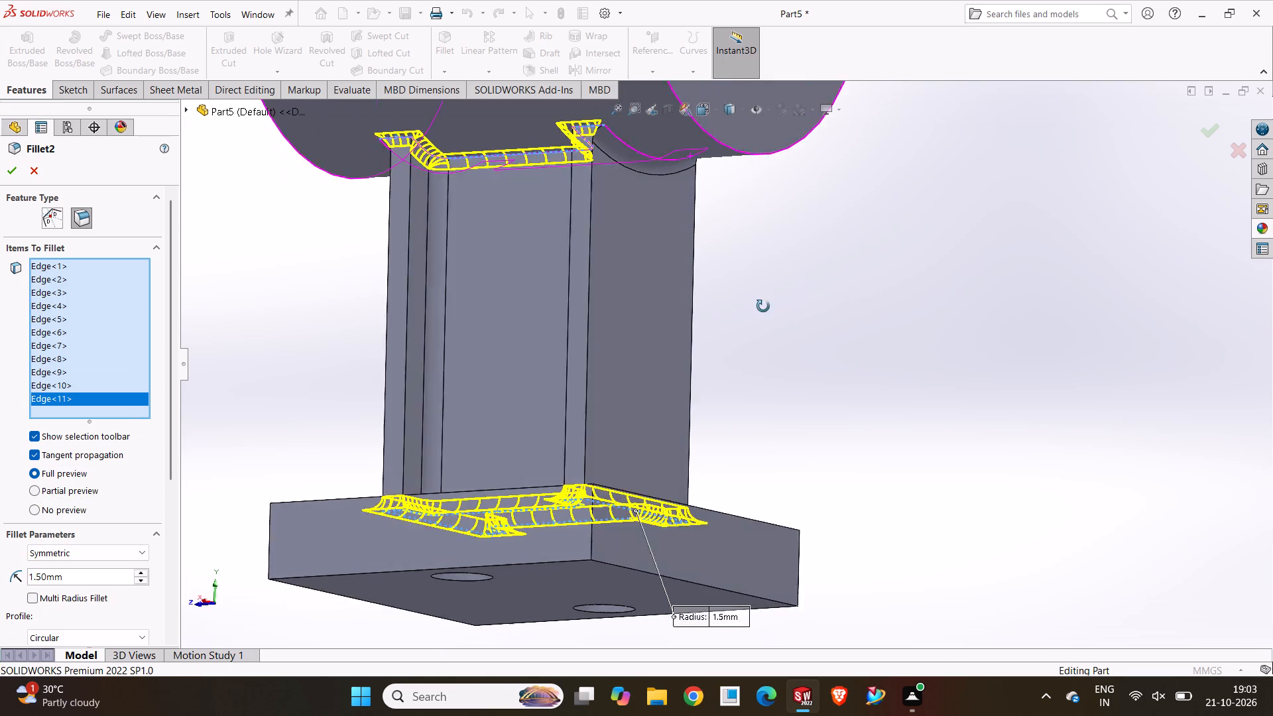
pyautogui.moveTo(763, 306); pyautogui.dragTo(570, 349, button='middle')
pyautogui.moveTo(821, 314); pyautogui.dragTo(806, 227, button='middle')
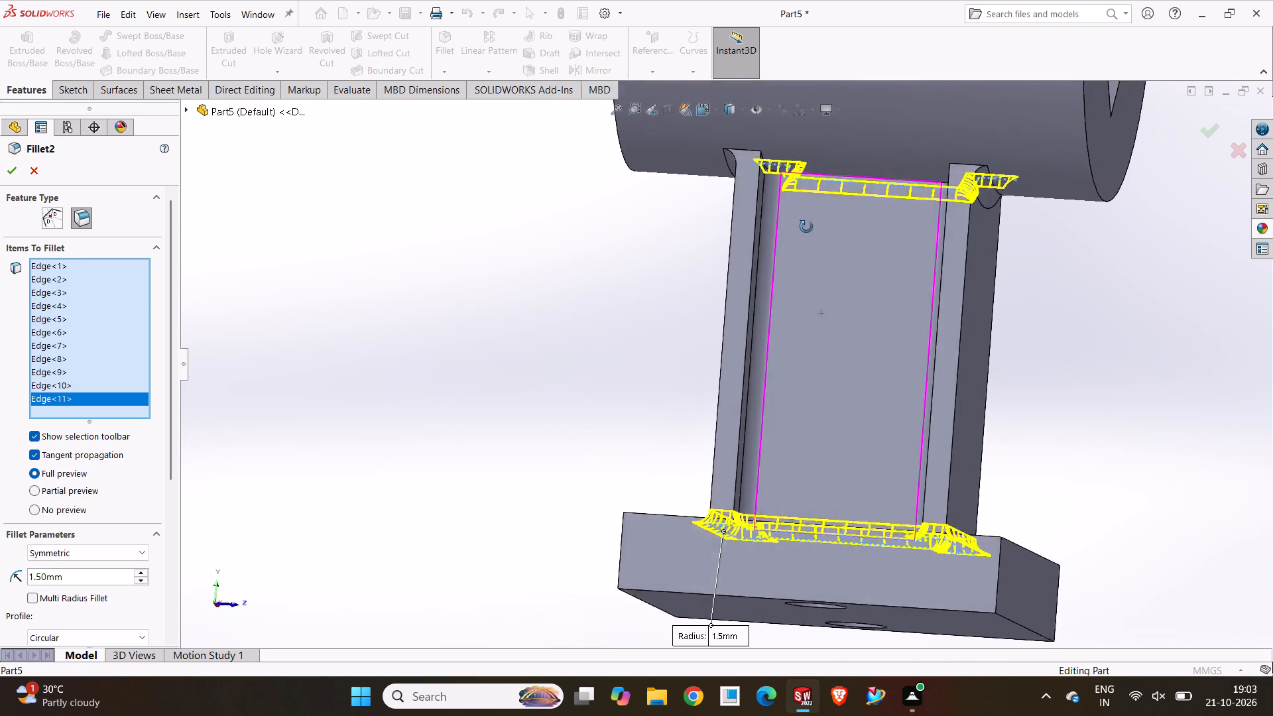
pyautogui.moveTo(806, 227); pyautogui.dragTo(816, 197, button='middle')
pyautogui.click(846, 181)
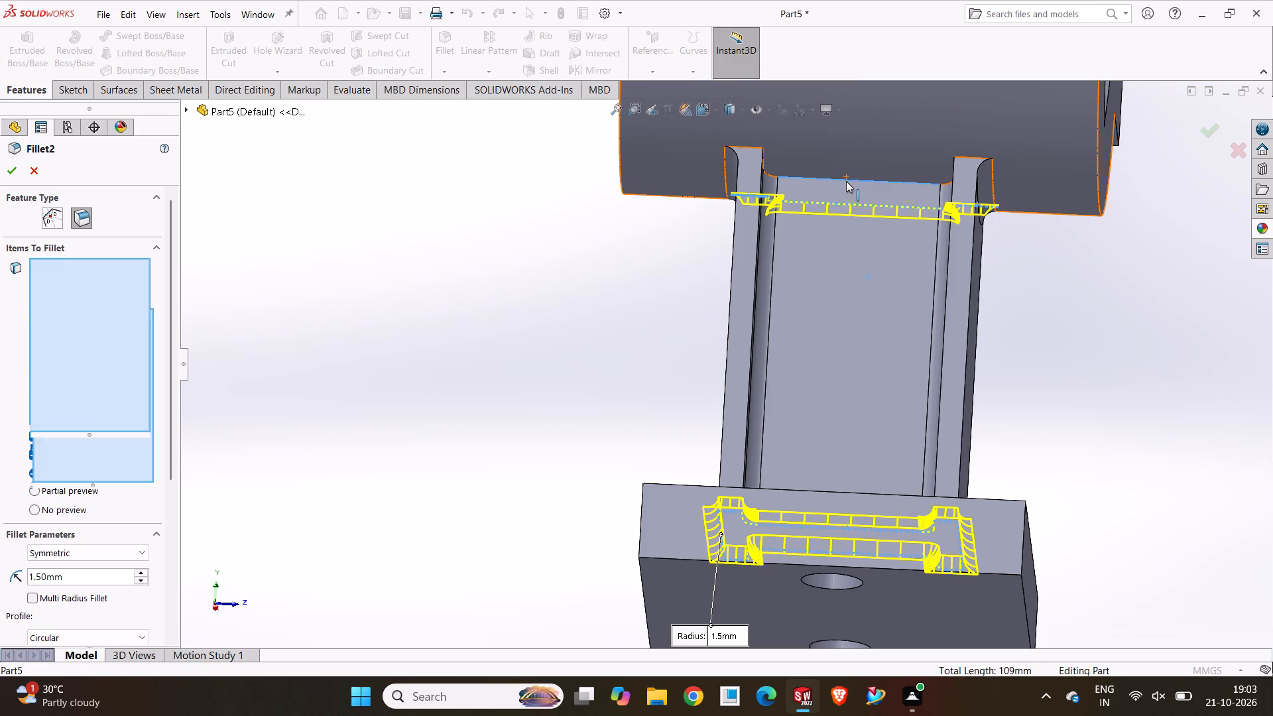
pyautogui.click(751, 147)
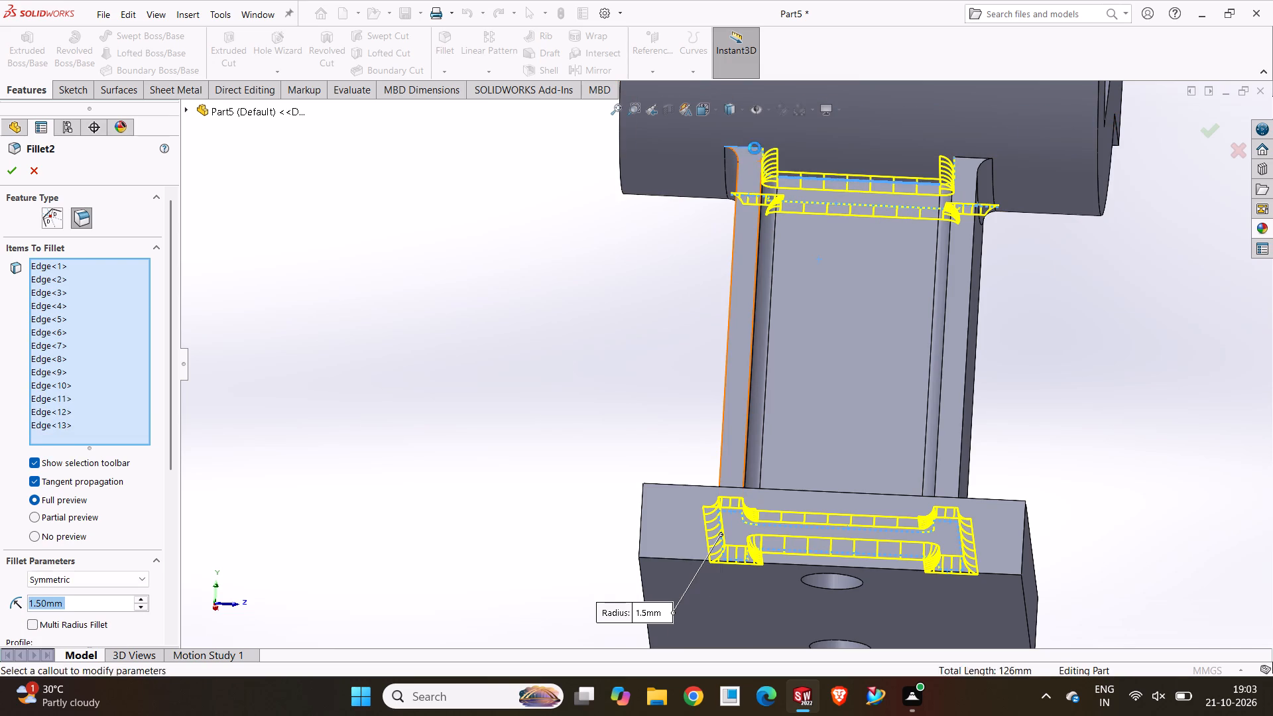
pyautogui.click(977, 158)
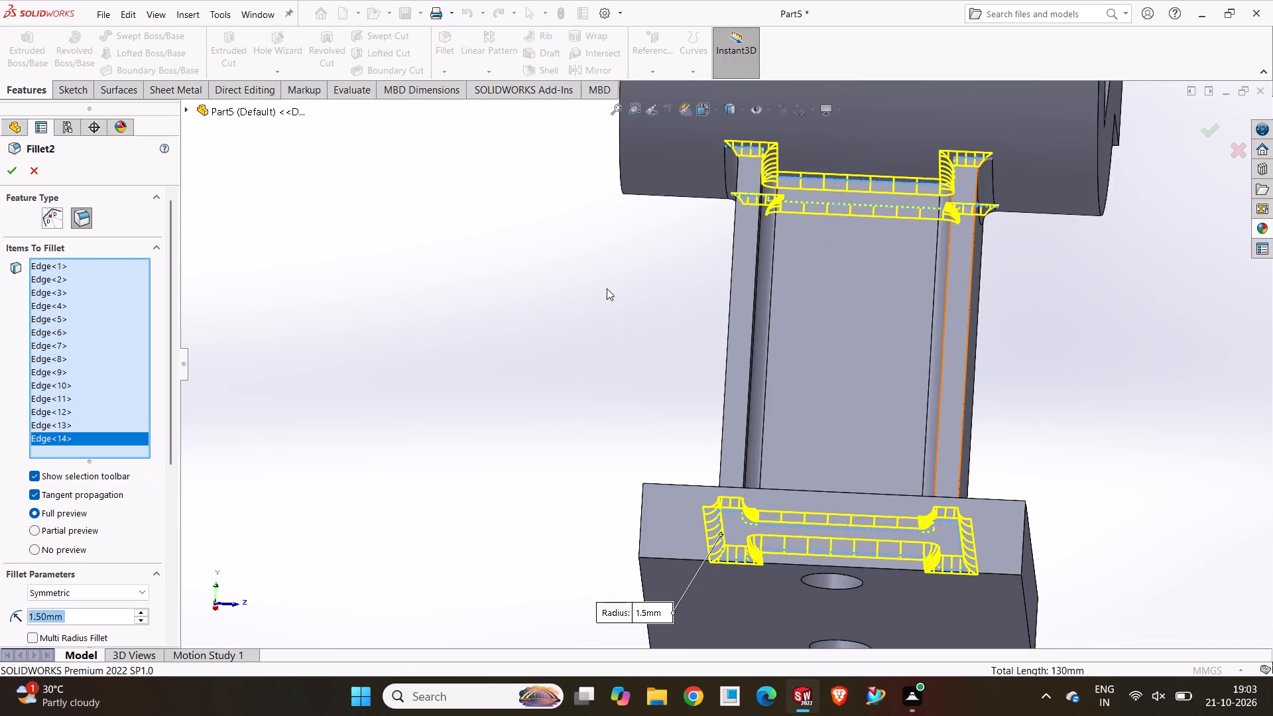
pyautogui.moveTo(599, 295); pyautogui.dragTo(639, 379, button='middle')
pyautogui.click(5, 177)
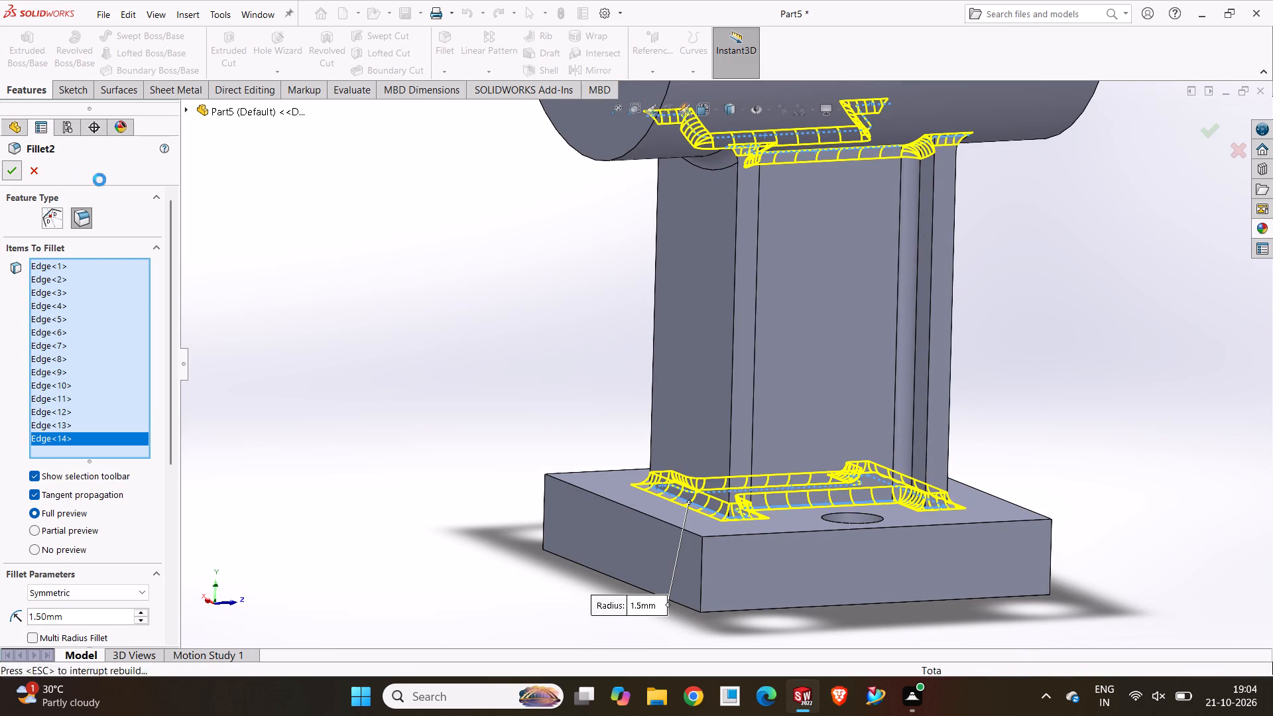
pyautogui.moveTo(402, 245); pyautogui.dragTo(408, 246)
# Examine the fillets at the column's V-block and base joints from several sides for unfilleted edges.
pyautogui.moveTo(611, 348); pyautogui.dragTo(505, 324, button='middle')
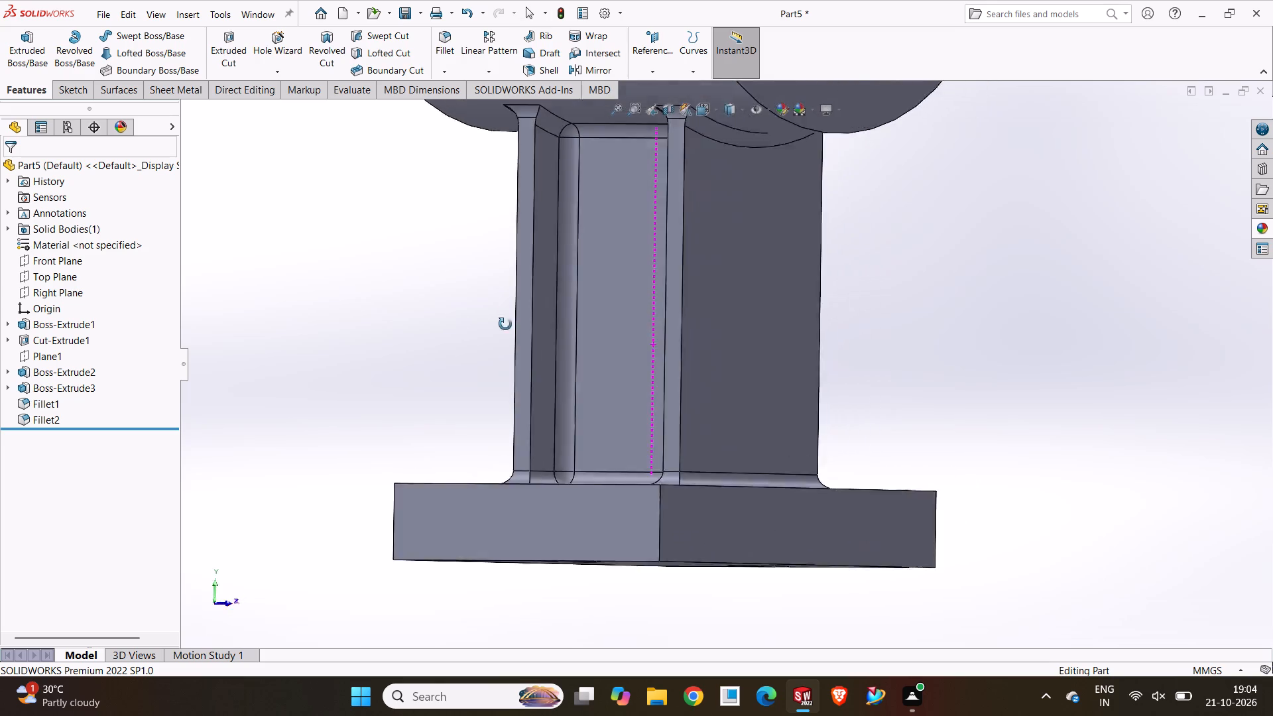
pyautogui.moveTo(505, 324); pyautogui.dragTo(861, 478, button='middle')
pyautogui.scroll(2, 555, 216)
pyautogui.moveTo(557, 221); pyautogui.dragTo(842, 355, button='middle')
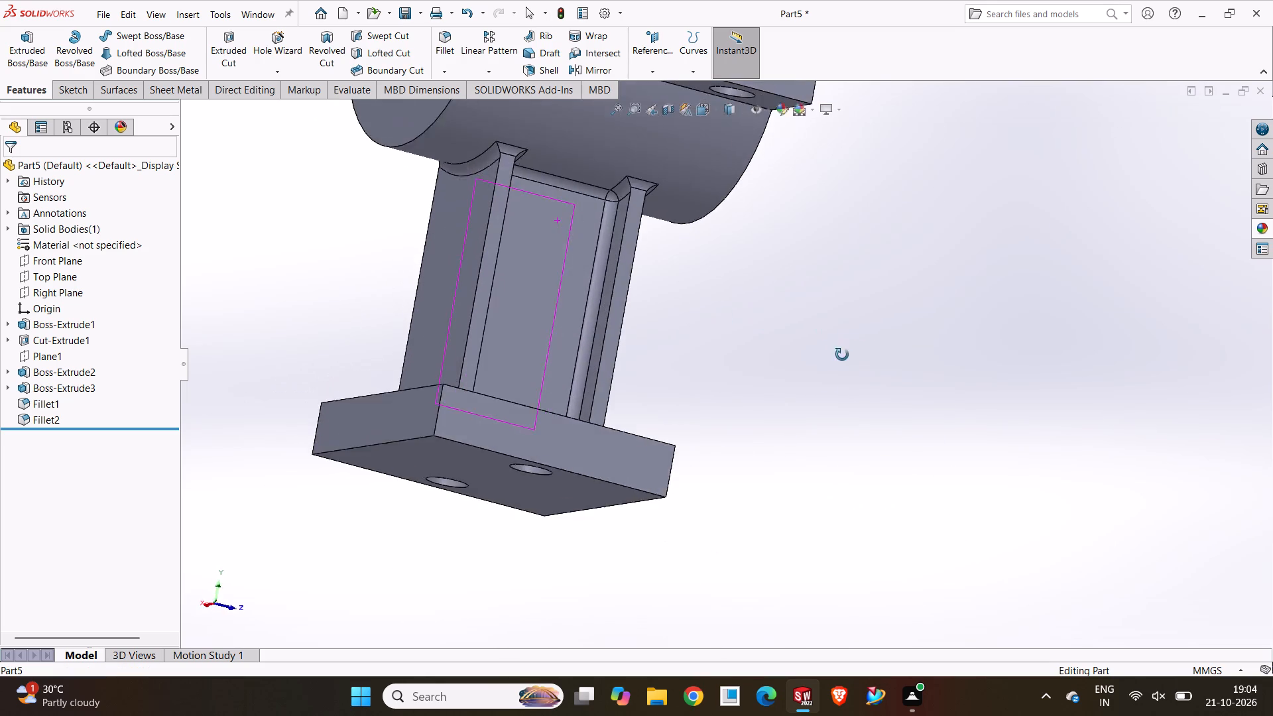
pyautogui.moveTo(842, 355); pyautogui.dragTo(666, 529, button='middle')
pyautogui.moveTo(643, 416); pyautogui.dragTo(589, 485, button='middle')
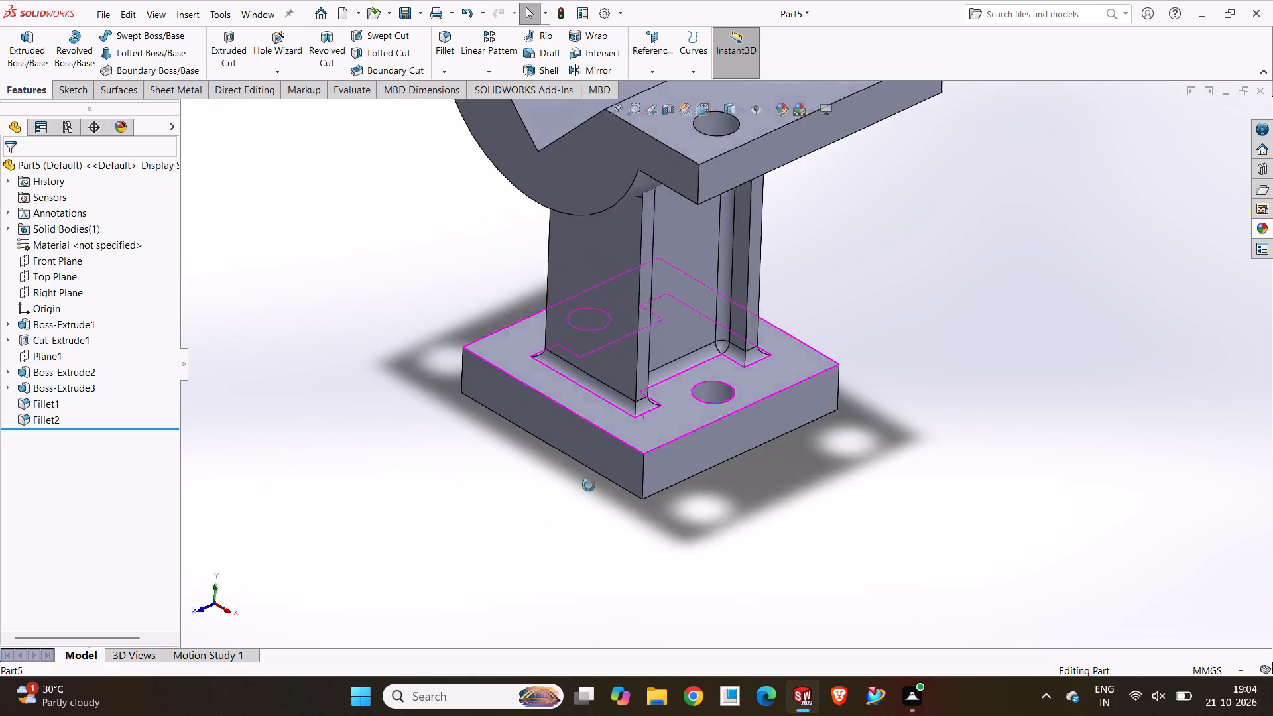
pyautogui.moveTo(589, 485); pyautogui.dragTo(622, 444, button='middle')
pyautogui.scroll(1, 455, 311)
pyautogui.moveTo(455, 311); pyautogui.dragTo(651, 357, button='middle')
pyautogui.moveTo(651, 358); pyautogui.dragTo(636, 348, button='middle')
pyautogui.scroll(-2, 519, 274)
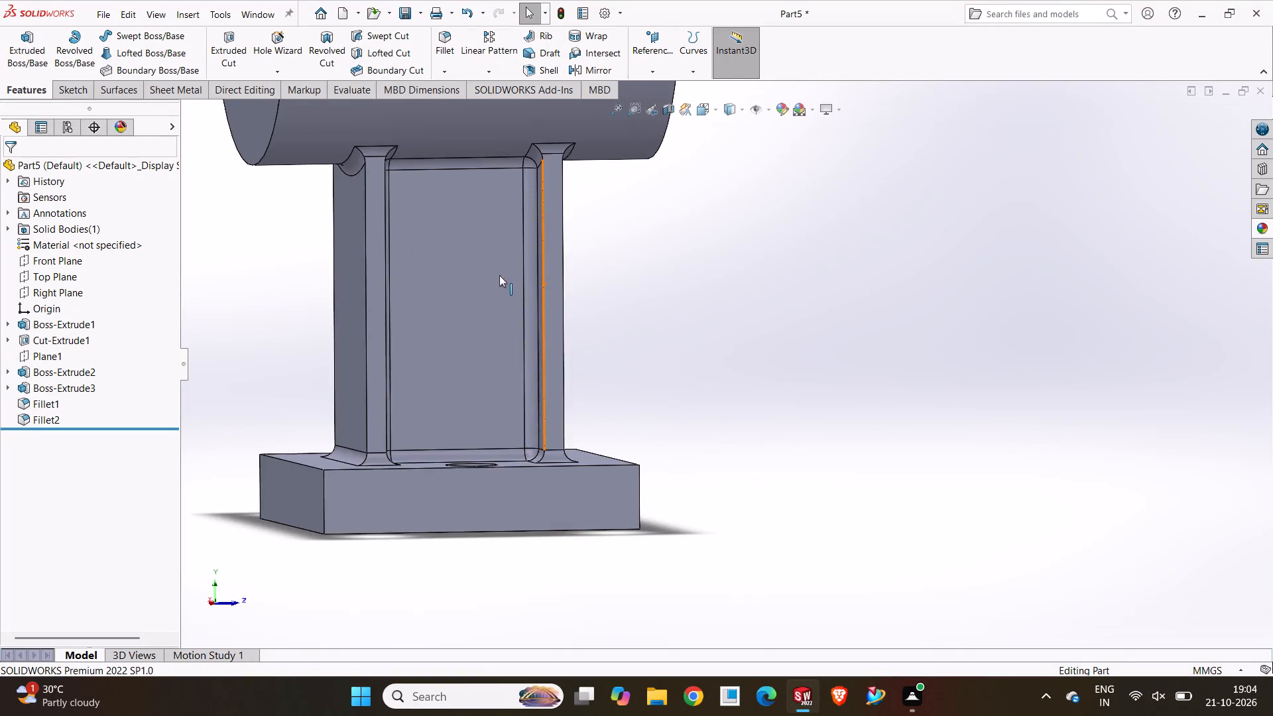
pyautogui.moveTo(495, 276); pyautogui.dragTo(294, 239, button='middle')
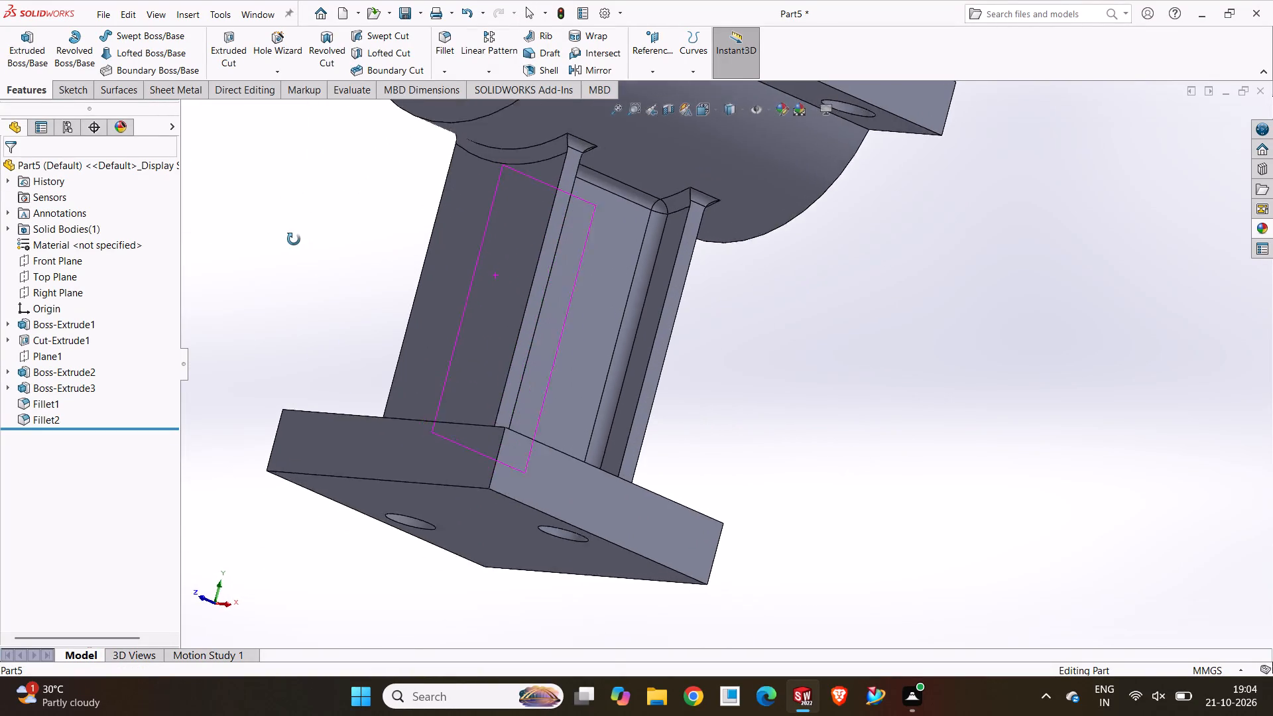
pyautogui.moveTo(294, 239); pyautogui.dragTo(355, 536, button='middle')
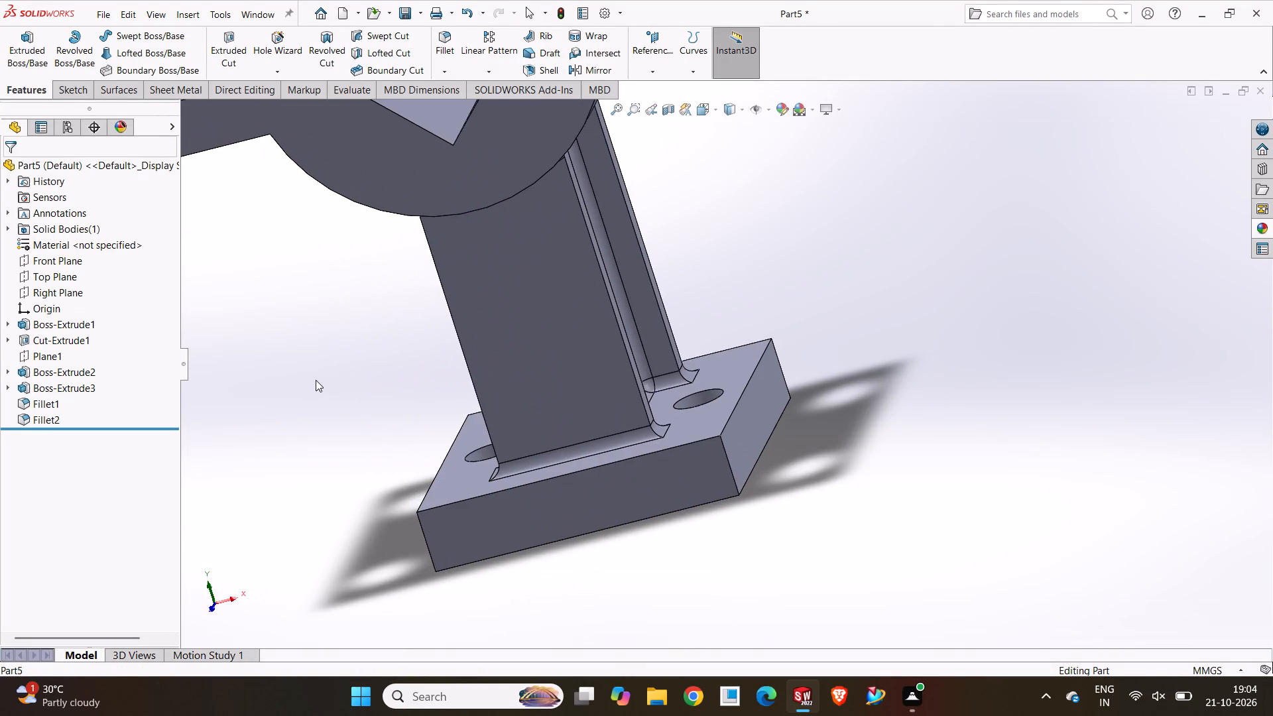
pyautogui.moveTo(316, 380); pyautogui.dragTo(725, 355, button='middle')
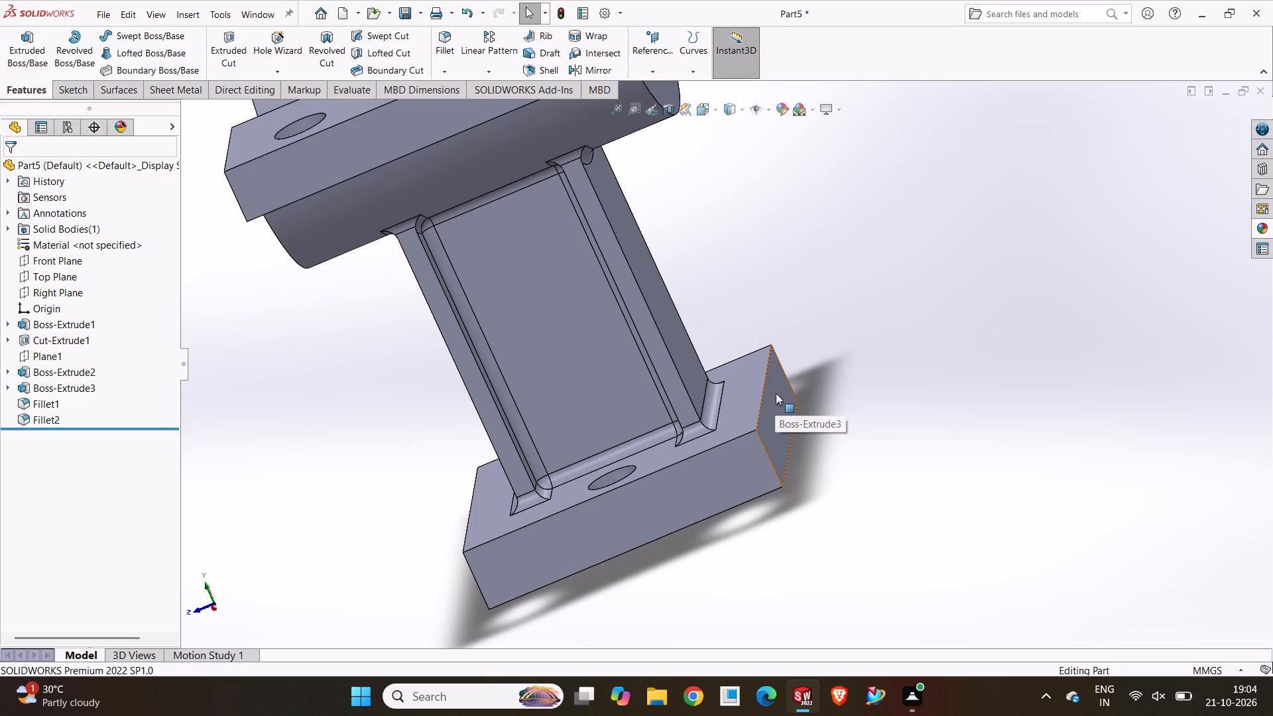
pyautogui.moveTo(690, 243); pyautogui.dragTo(530, 265, button='middle')
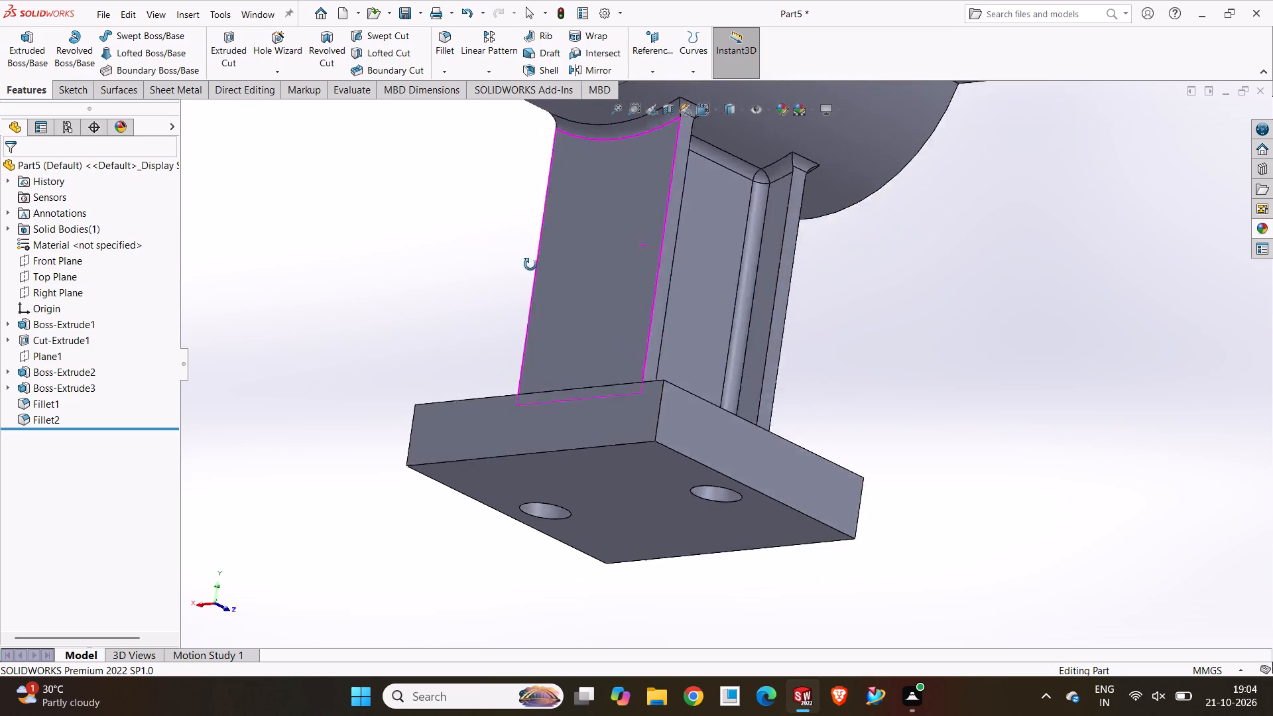
pyautogui.moveTo(530, 265); pyautogui.dragTo(766, 324, button='middle')
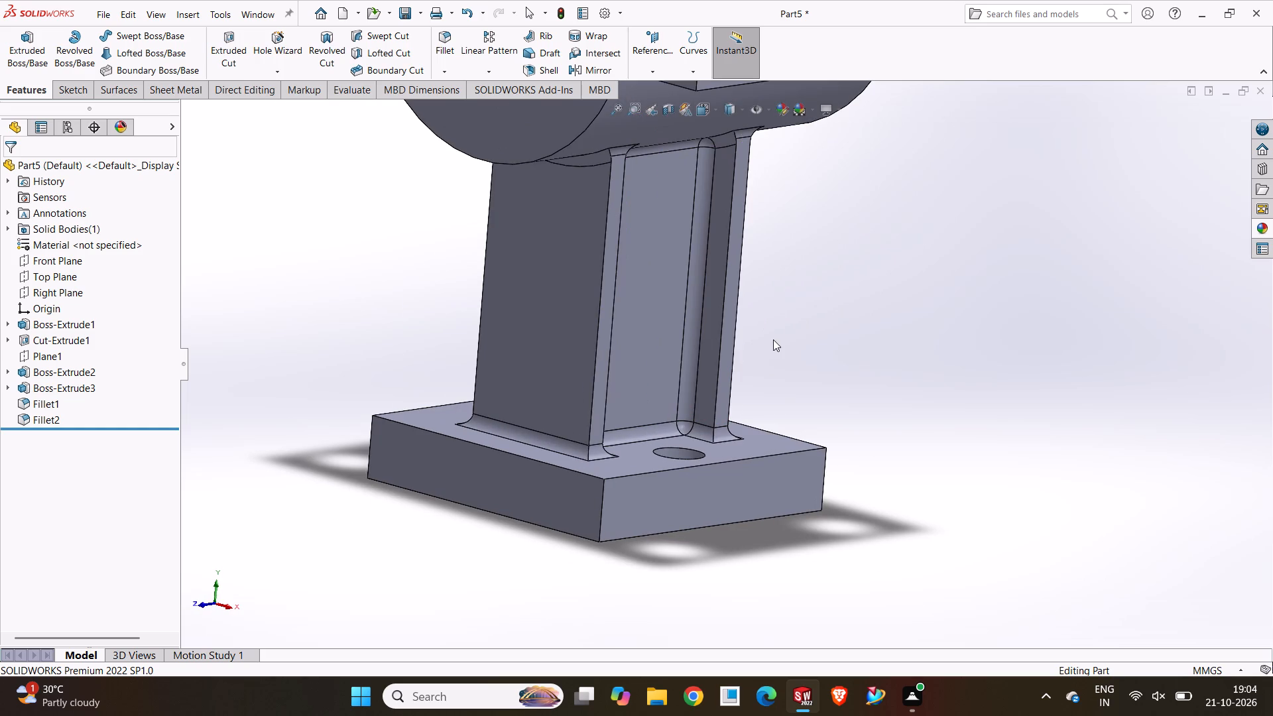
pyautogui.moveTo(542, 383); pyautogui.dragTo(753, 528, button='middle')
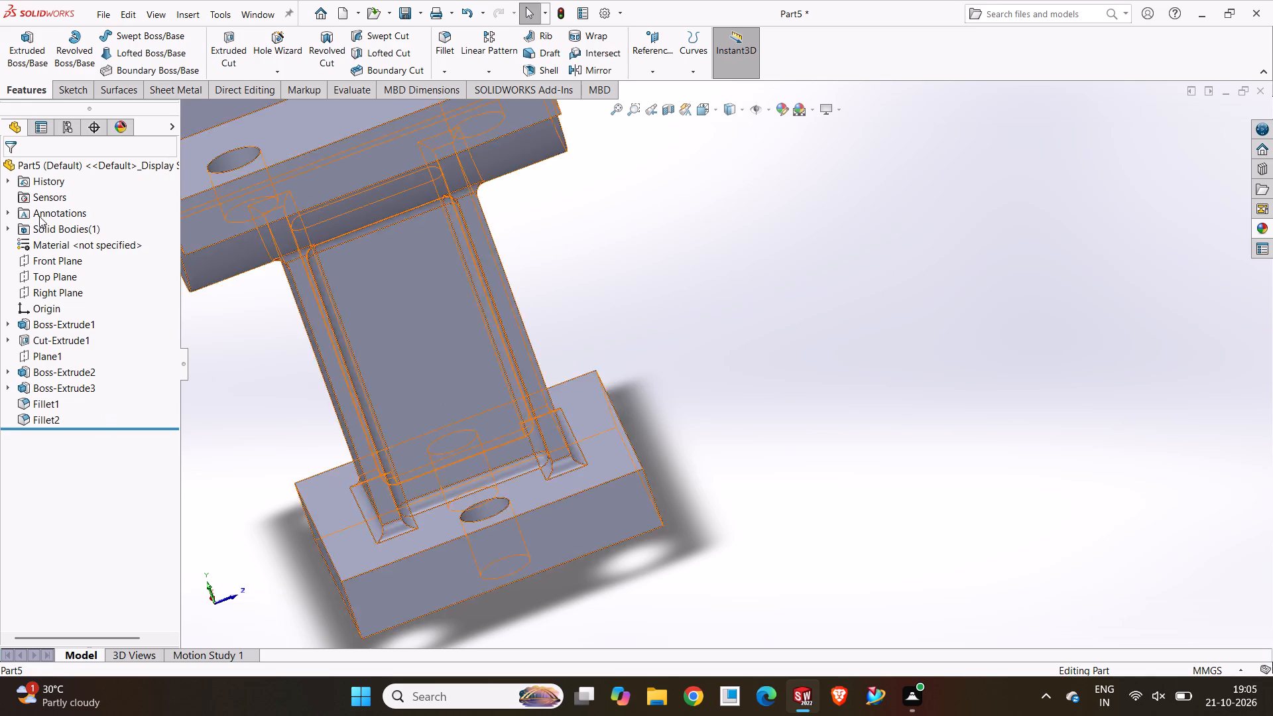
pyautogui.scroll(1, 663, 235)
# Change the whole part's appearance colour to a yellowish green with RGB values 198, 255, 94.
pyautogui.click(74, 170)
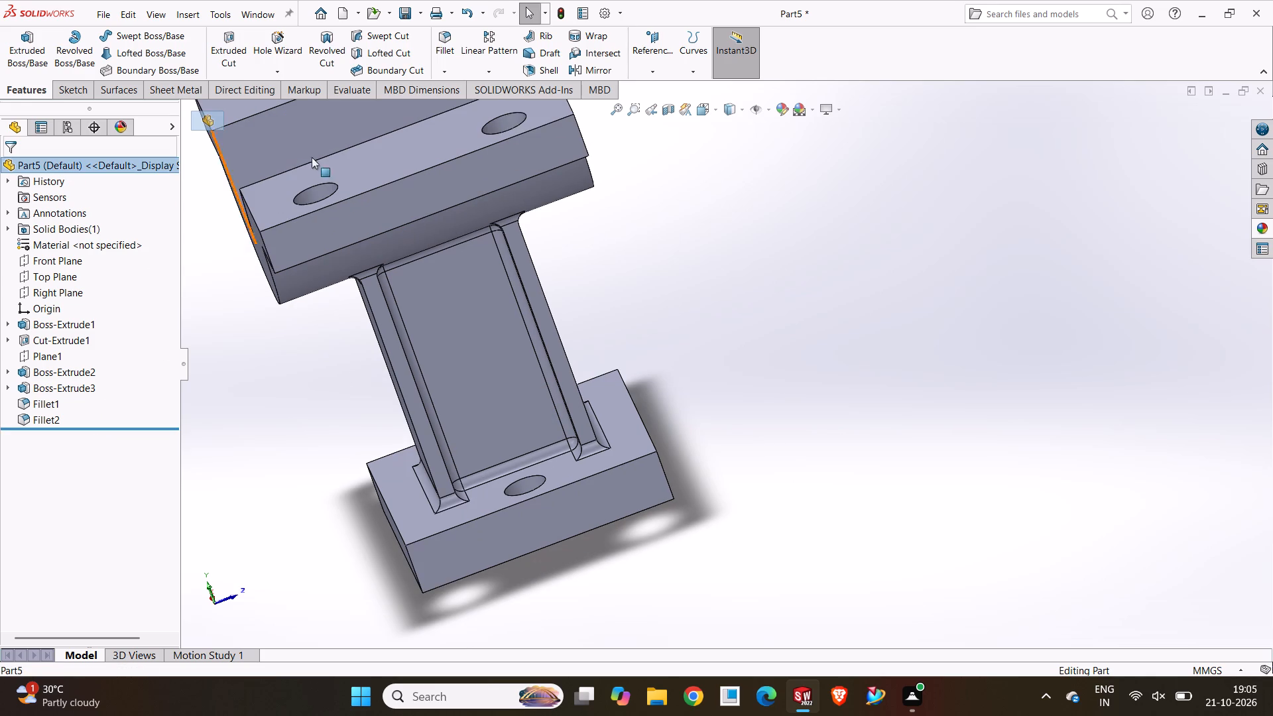
pyautogui.click(784, 109)
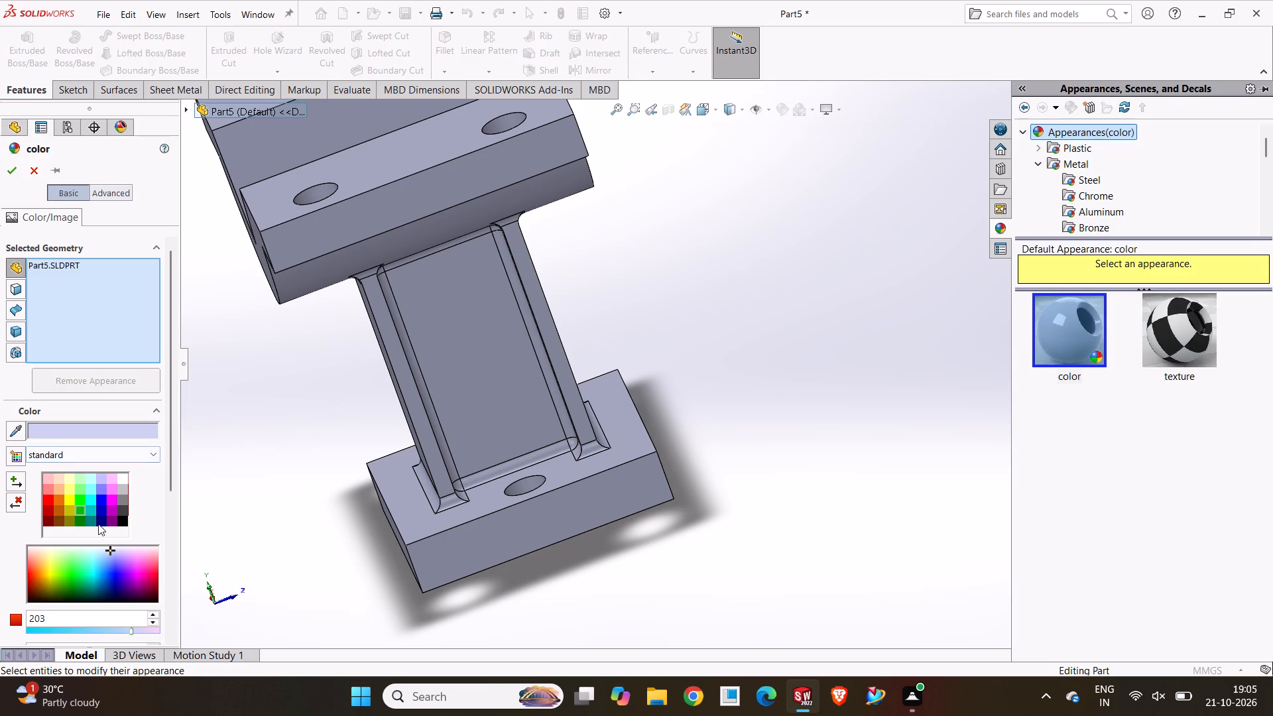
pyautogui.click(80, 575)
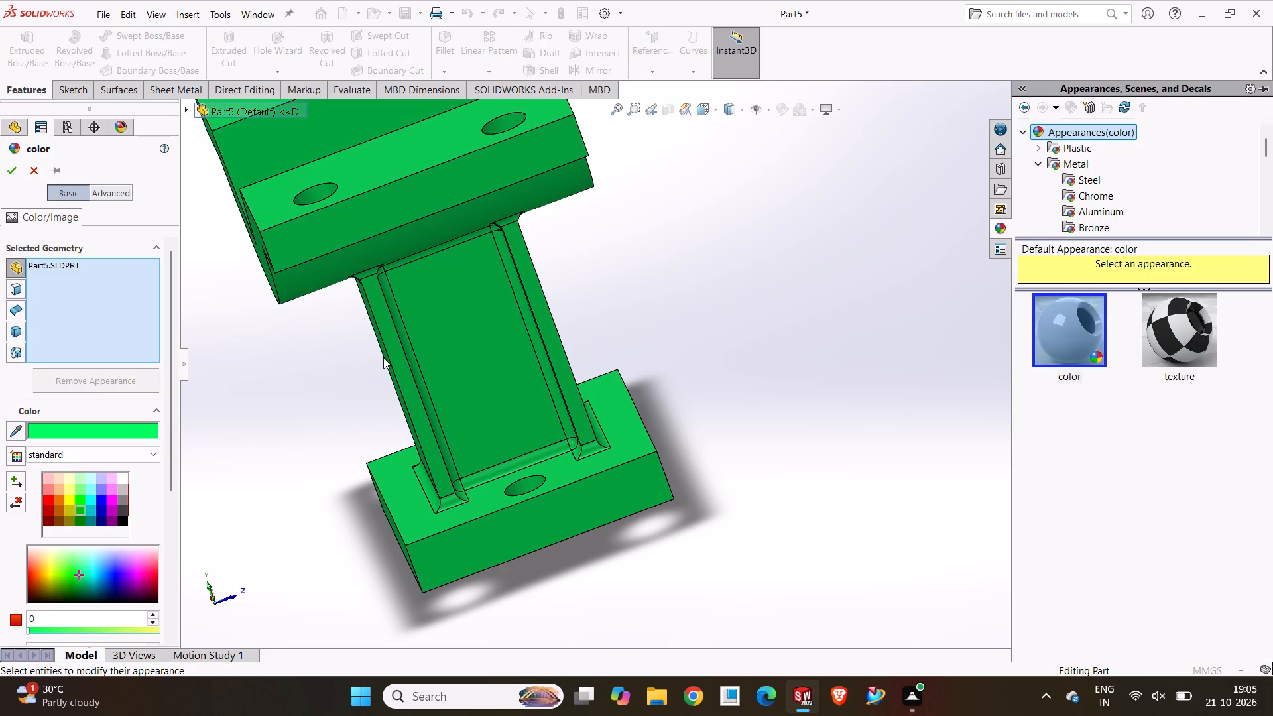
pyautogui.moveTo(349, 355); pyautogui.dragTo(363, 302, button='middle')
pyautogui.click(291, 400)
pyautogui.scroll(-2, 113, 557)
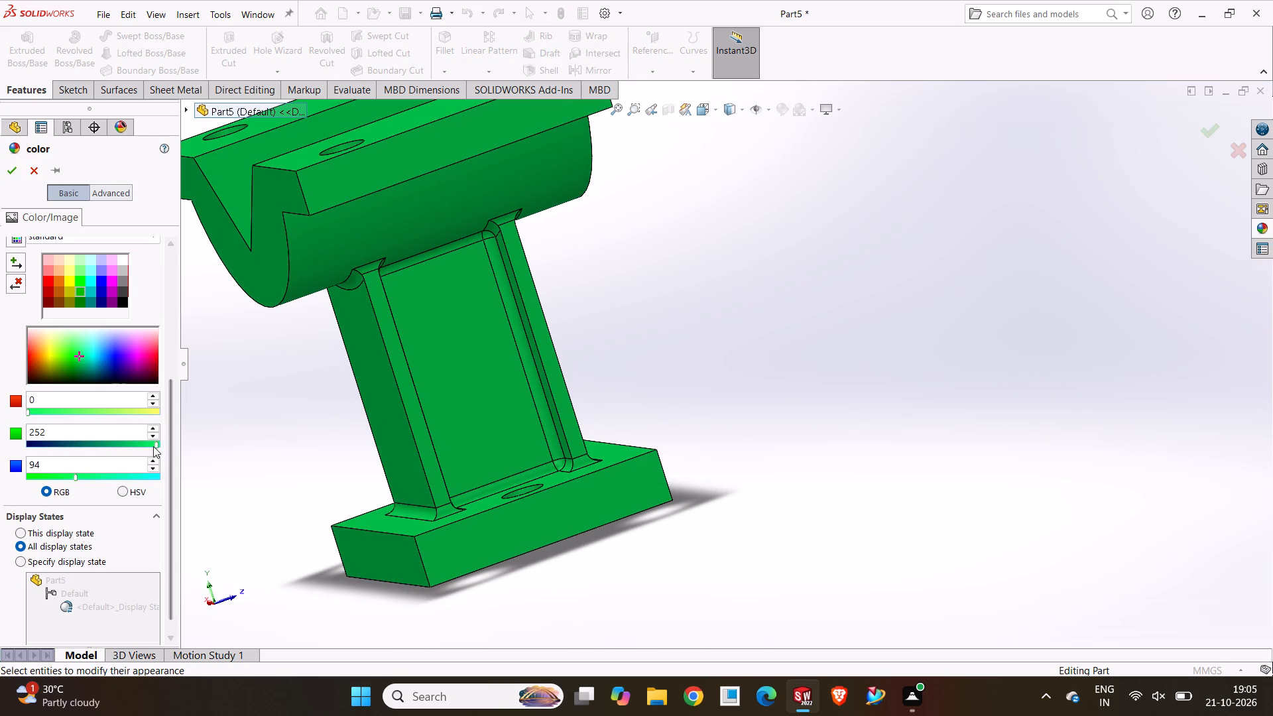
pyautogui.moveTo(153, 446); pyautogui.dragTo(74, 448)
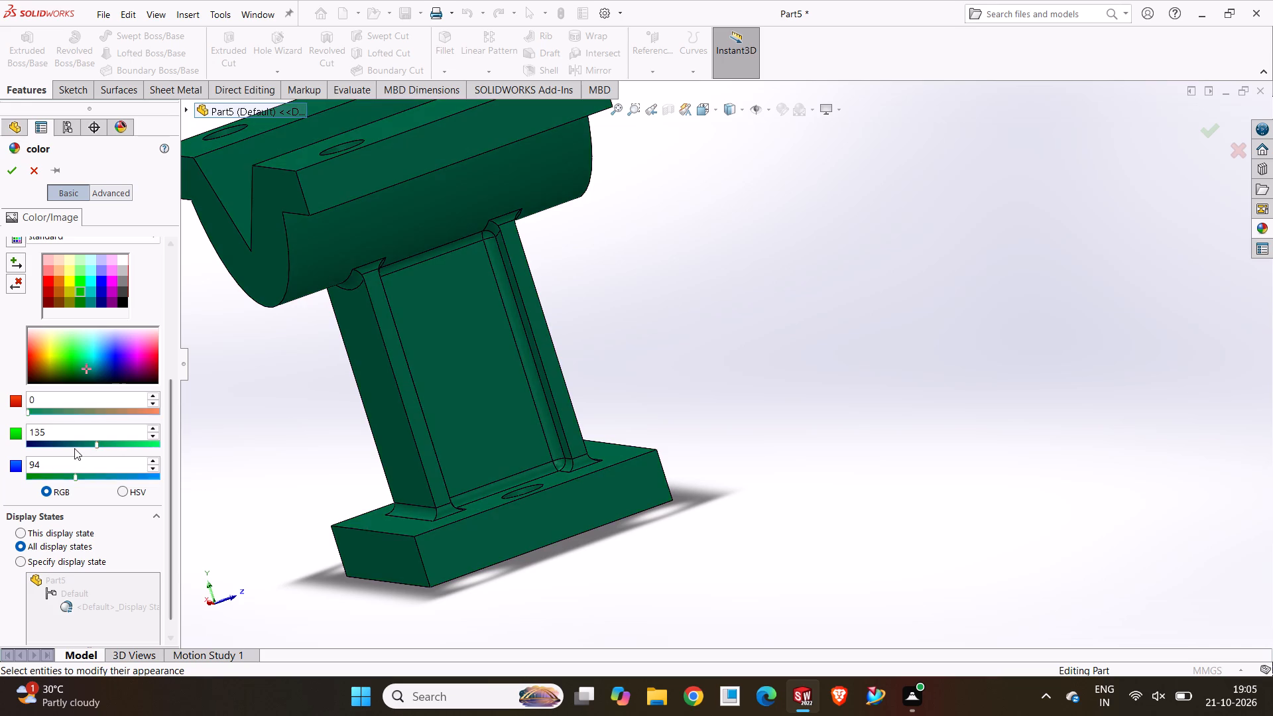
pyautogui.moveTo(74, 448); pyautogui.dragTo(173, 447)
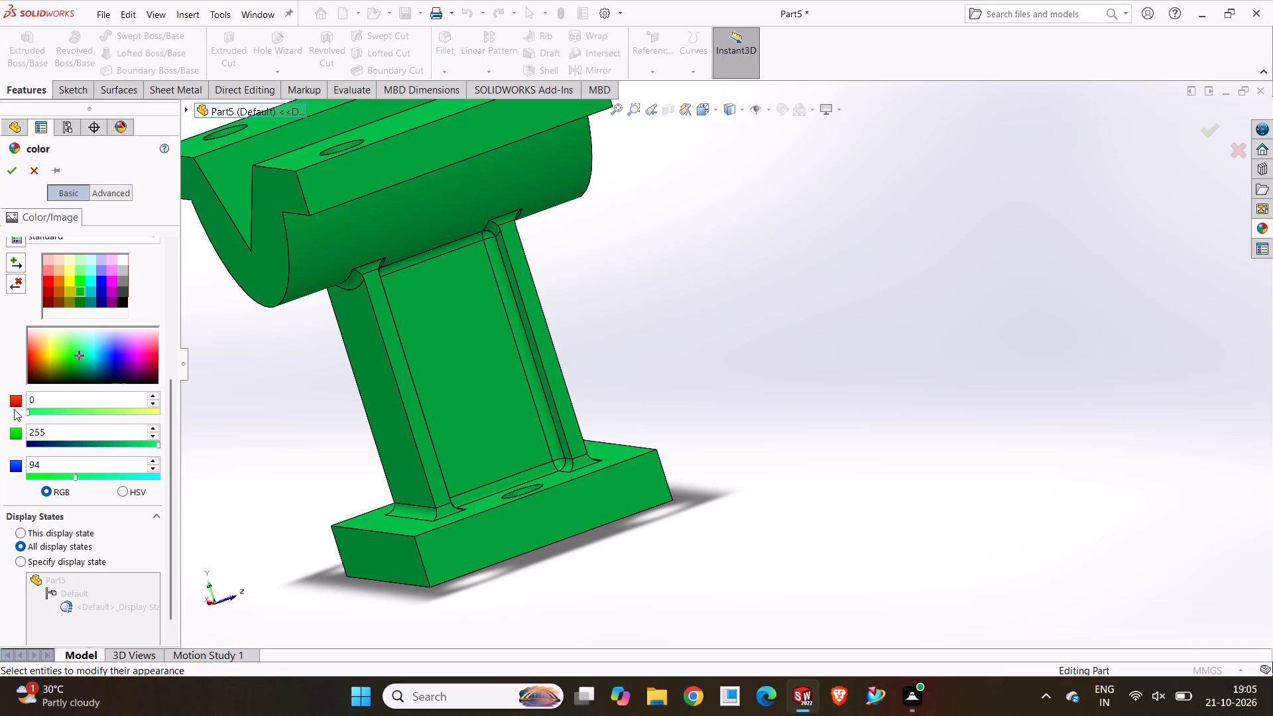
pyautogui.moveTo(27, 412); pyautogui.dragTo(134, 420)
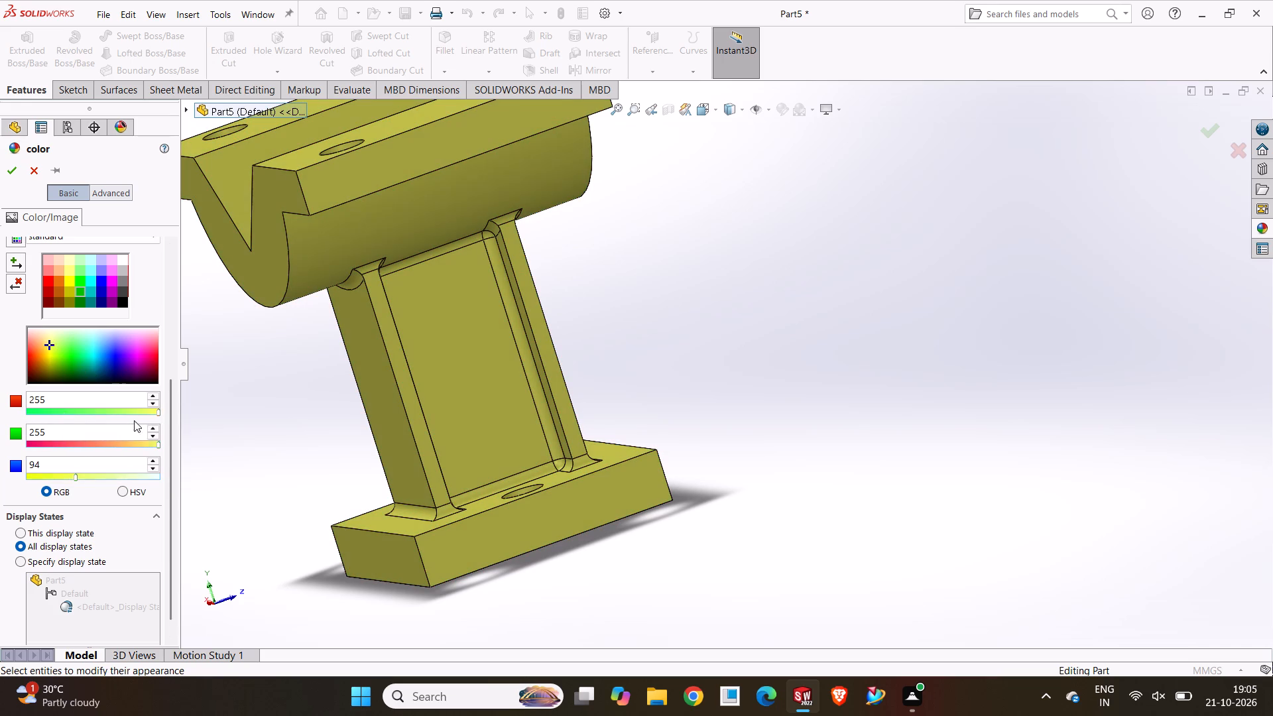
pyautogui.moveTo(134, 420); pyautogui.dragTo(78, 428)
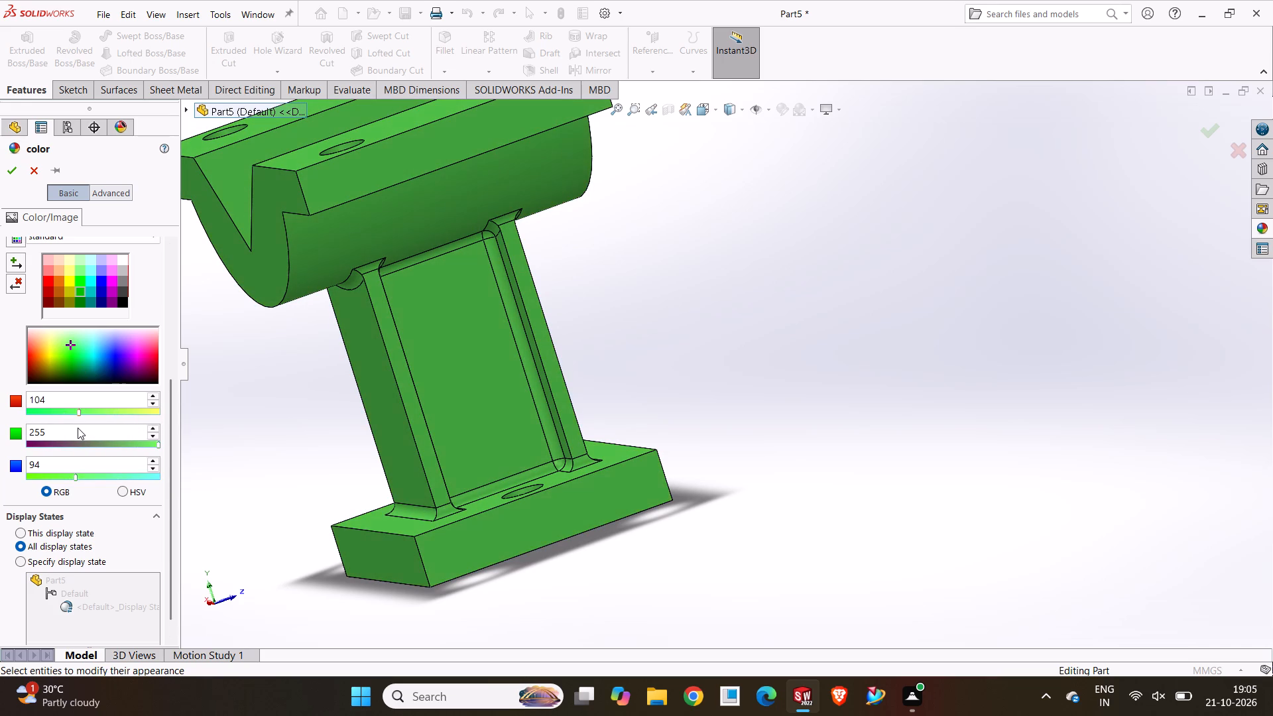
pyautogui.moveTo(78, 428); pyautogui.dragTo(36, 425)
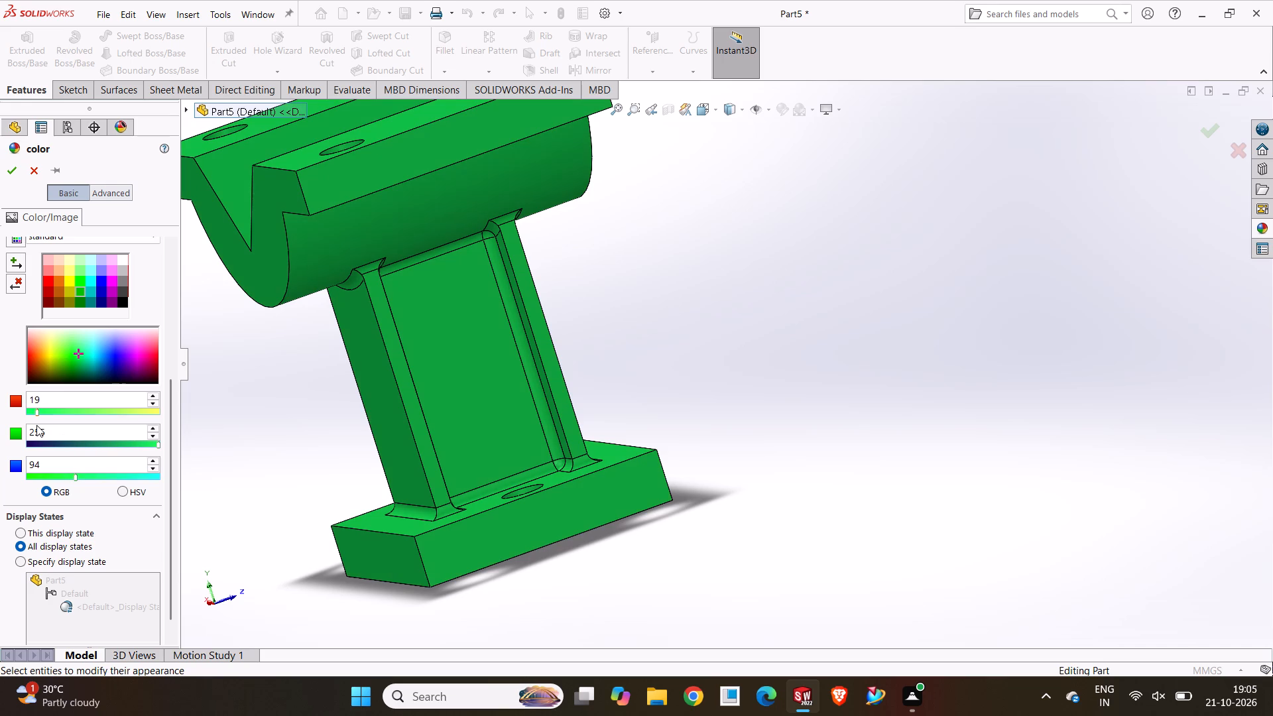
pyautogui.moveTo(36, 425); pyautogui.dragTo(118, 425)
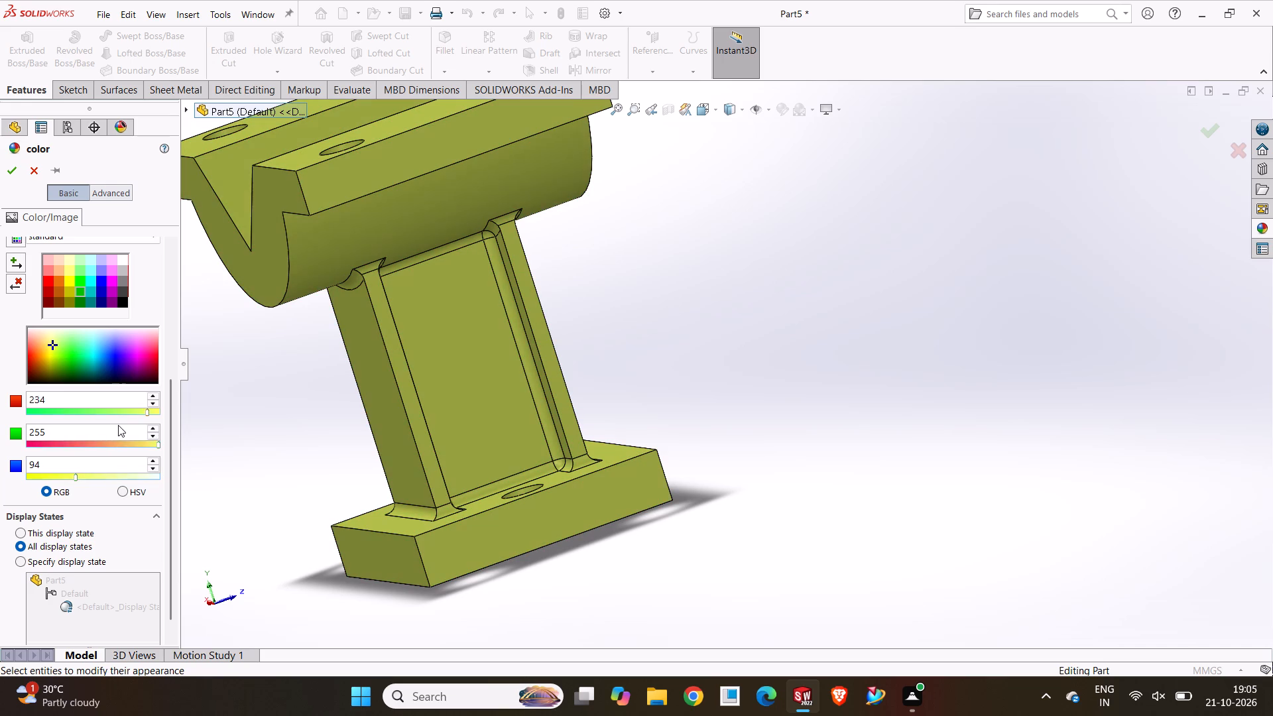
pyautogui.moveTo(118, 425); pyautogui.dragTo(128, 425)
pyautogui.click(802, 309)
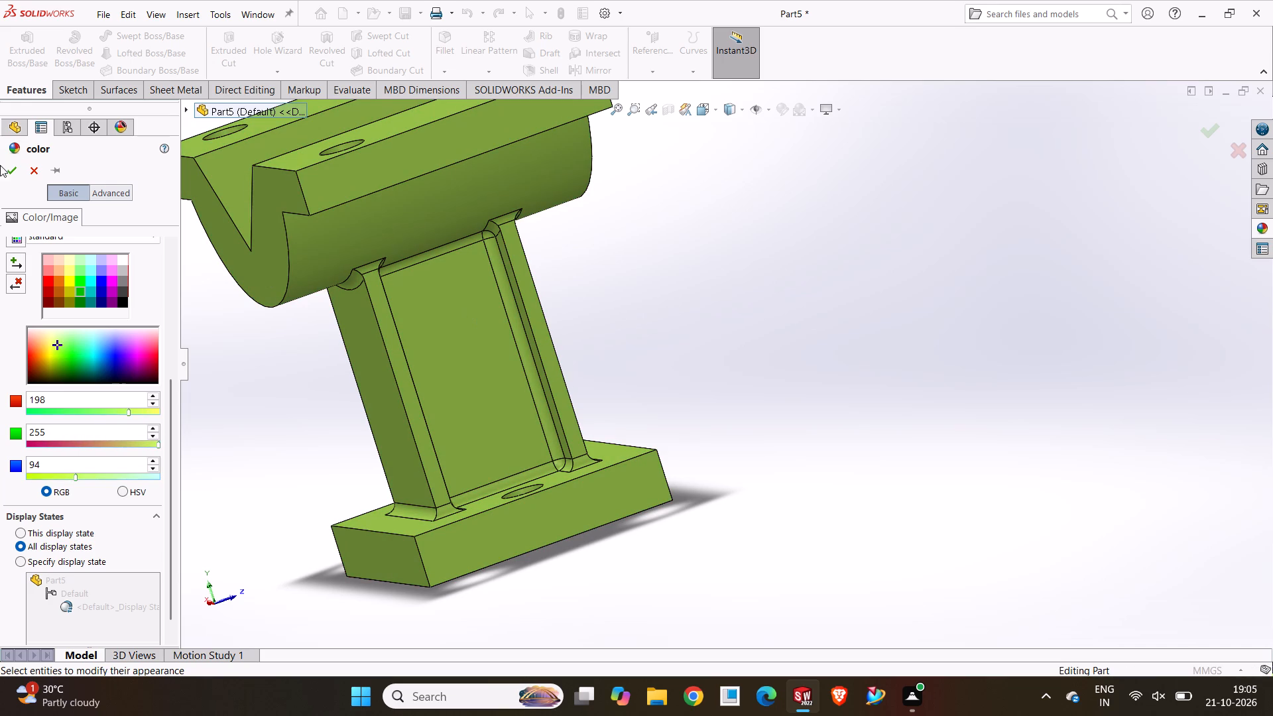
pyautogui.click(19, 174)
# Inspect the coloured bracket from several sides, finishing in the isometric view.
pyautogui.click(675, 282)
pyautogui.moveTo(668, 300); pyautogui.dragTo(723, 246, button='middle')
pyautogui.scroll(3, 491, 300)
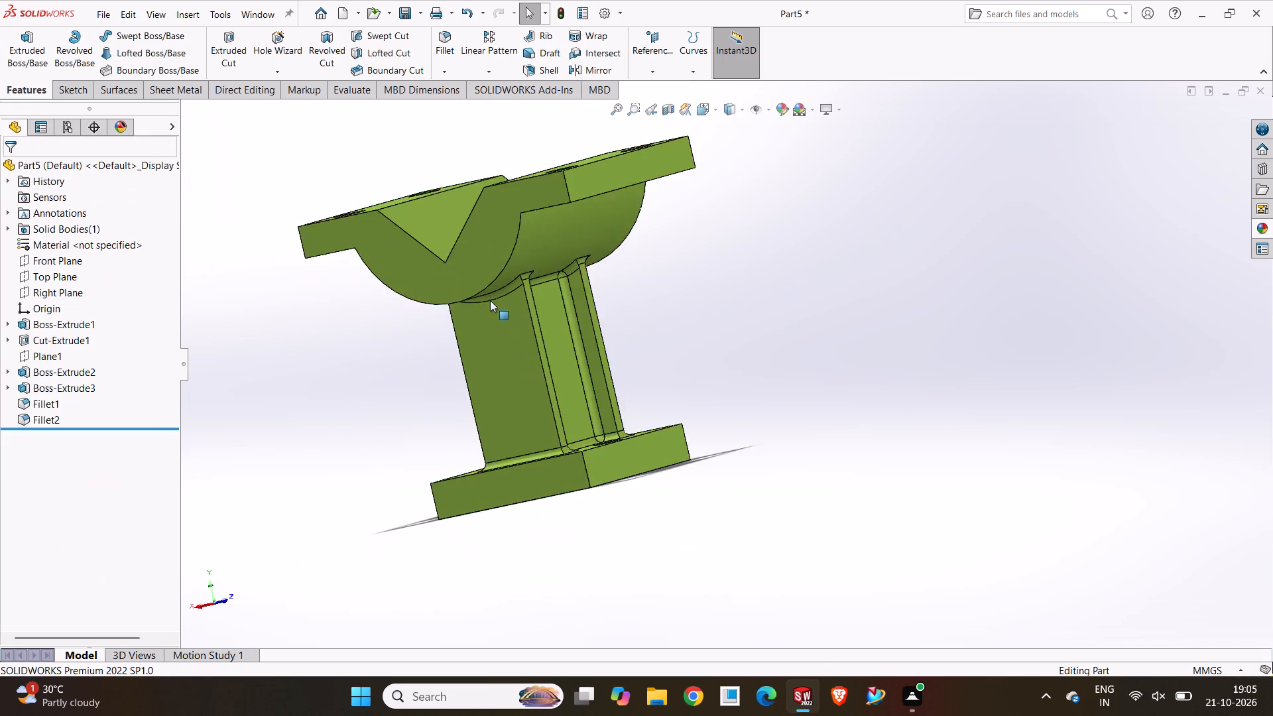
pyautogui.moveTo(507, 300); pyautogui.dragTo(540, 349, button='middle')
pyautogui.scroll(-2, 575, 268)
pyautogui.scroll(1, 575, 268)
pyautogui.moveTo(576, 268); pyautogui.dragTo(605, 343, button='middle')
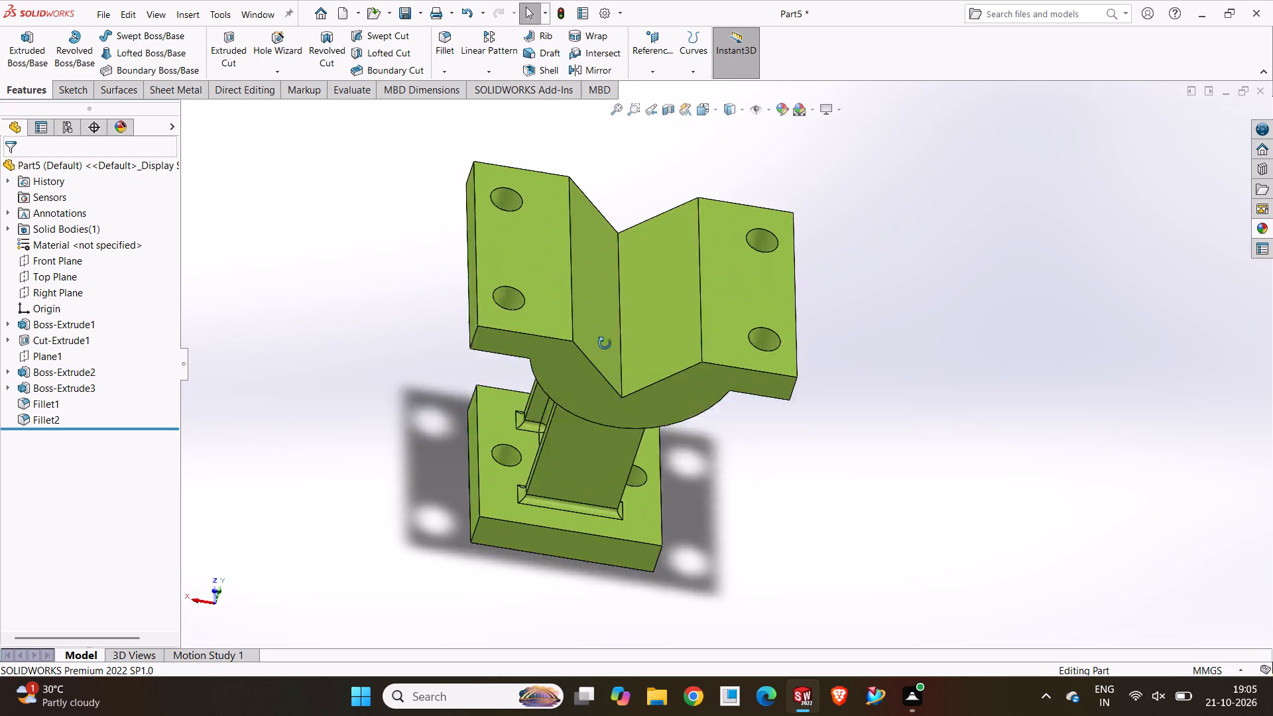
pyautogui.moveTo(605, 343); pyautogui.dragTo(646, 327, button='middle')
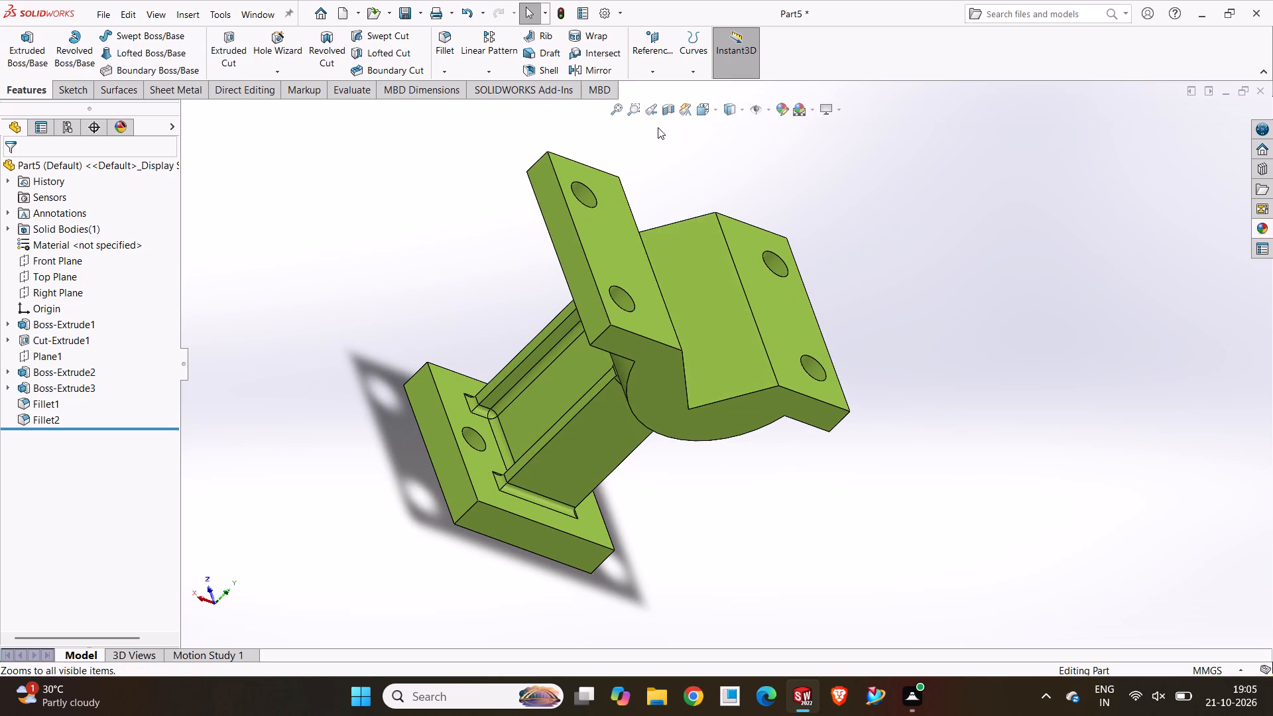
pyautogui.click(716, 116)
pyautogui.click(770, 144)
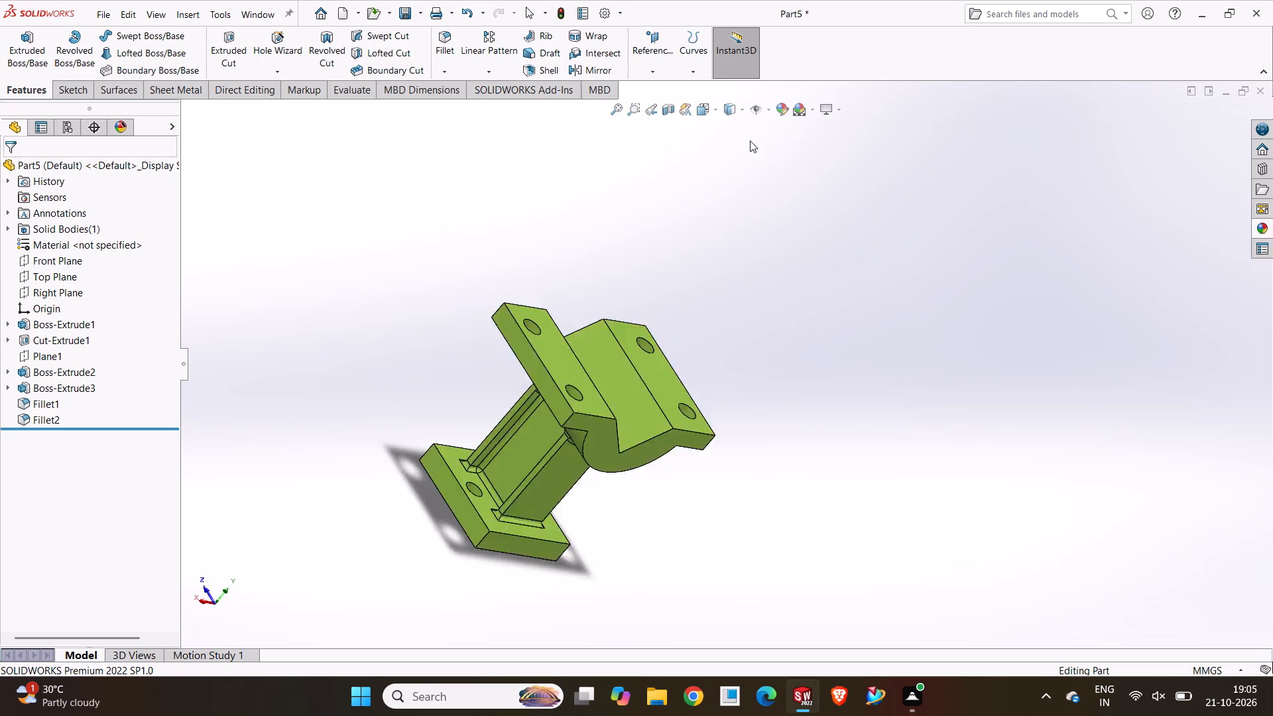
pyautogui.click(379, 275)
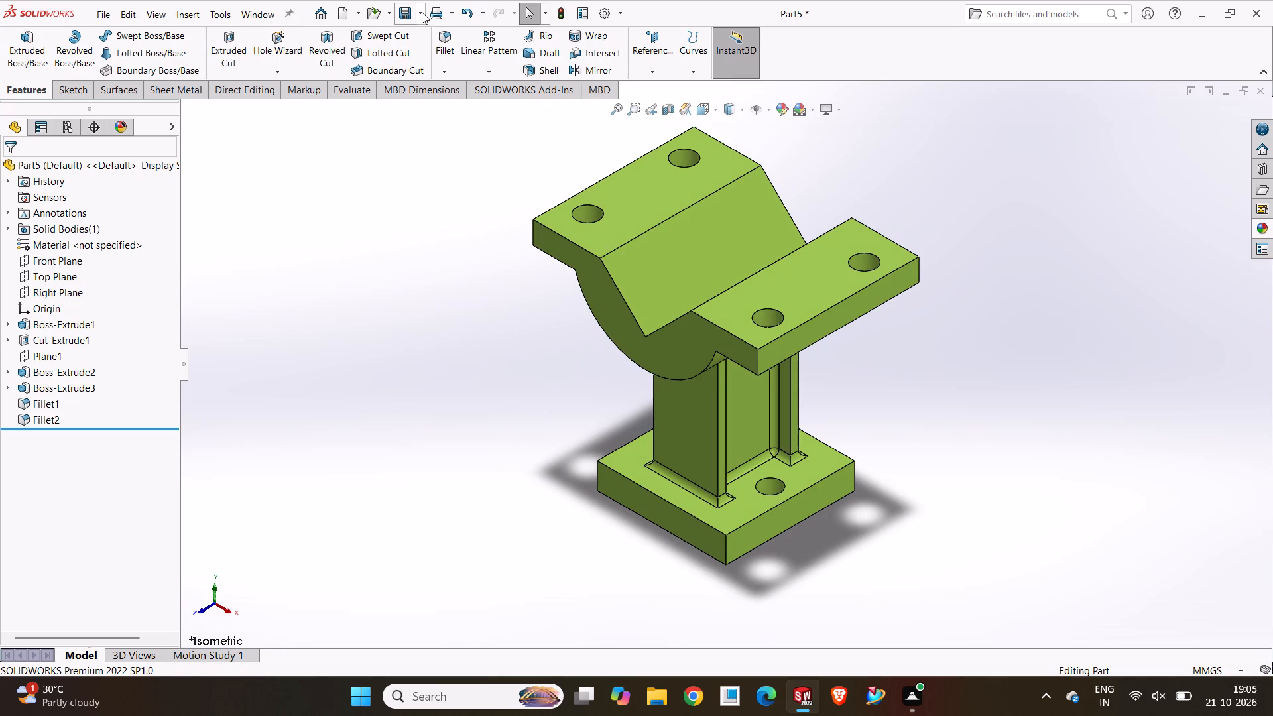
# Save the coloured bracket part under the file name Manual Rocker Arm Punching Machine P5.
pyautogui.click(422, 12)
pyautogui.click(427, 54)
pyautogui.moveTo(563, 353); pyautogui.dragTo(347, 386)
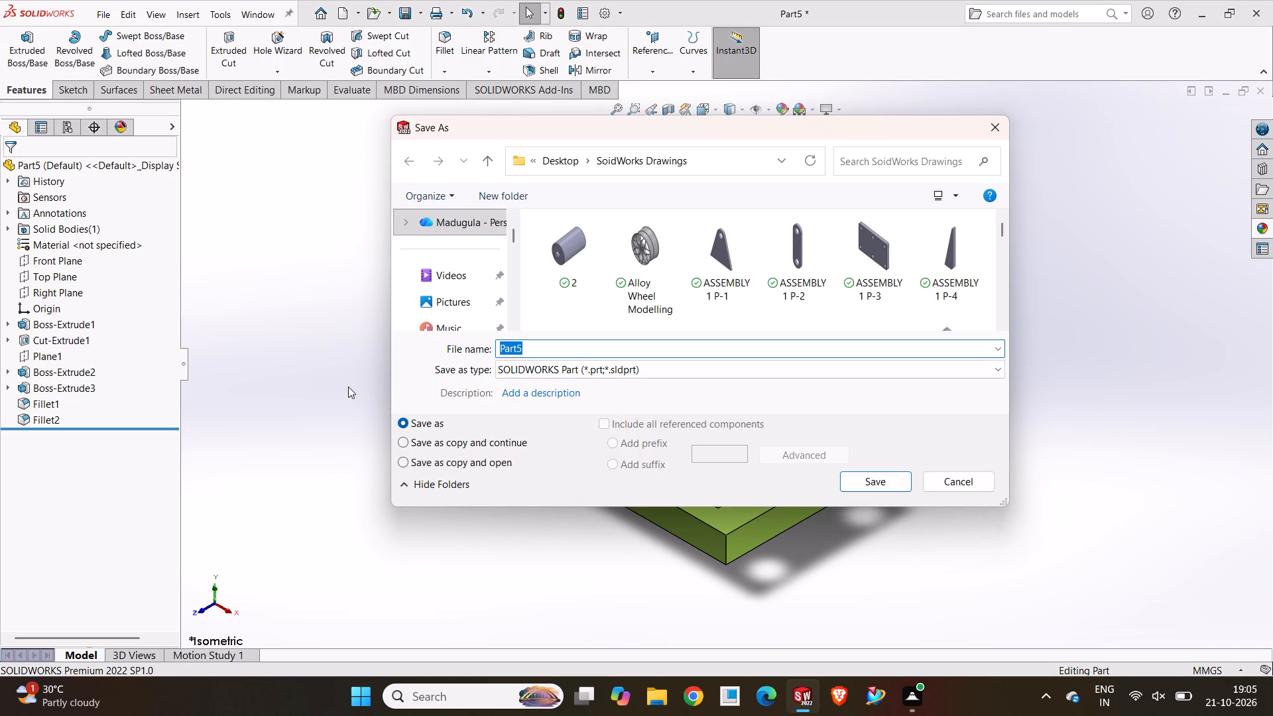
pyautogui.press('m')
pyautogui.click(598, 410)
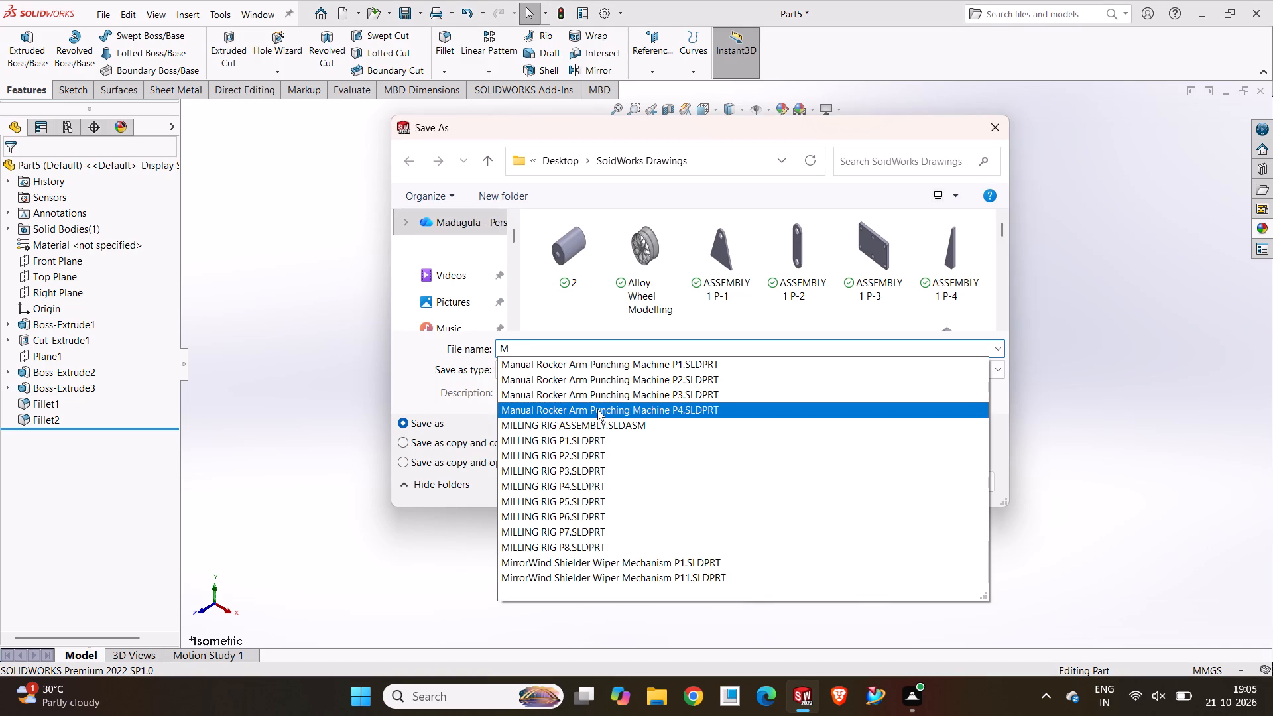
pyautogui.click(670, 346)
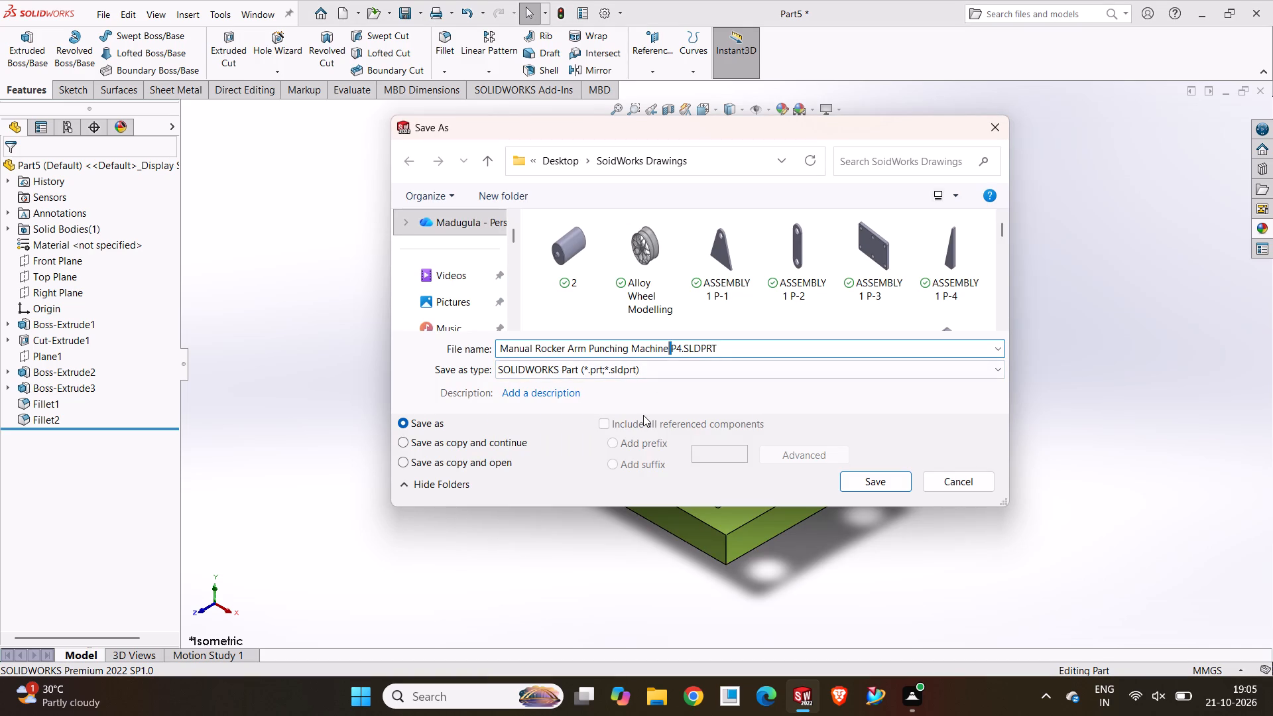
pyautogui.press('Right')
pyautogui.press('Right')
pyautogui.press('Right')
pyautogui.press('BackSpace')
pyautogui.press('5')
pyautogui.click(864, 487)
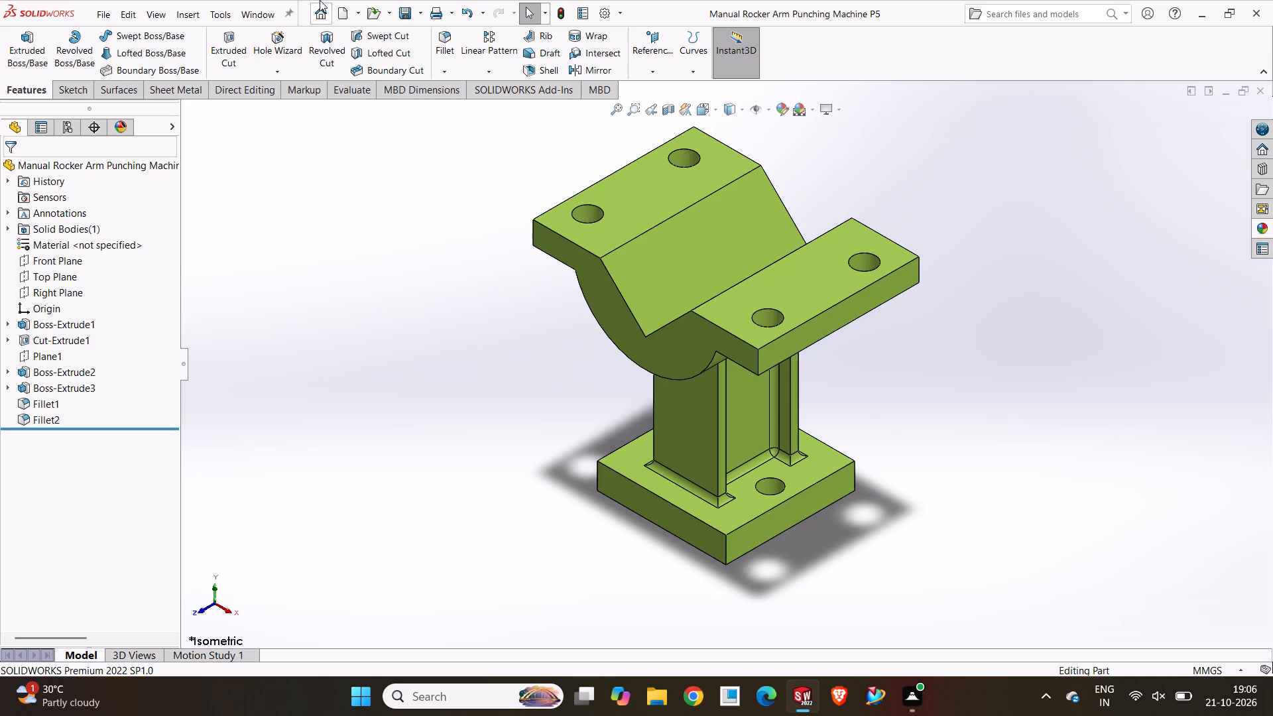
# Create a new part and start a sketch on the Top Plane.
pyautogui.click(335, 9)
pyautogui.click(559, 520)
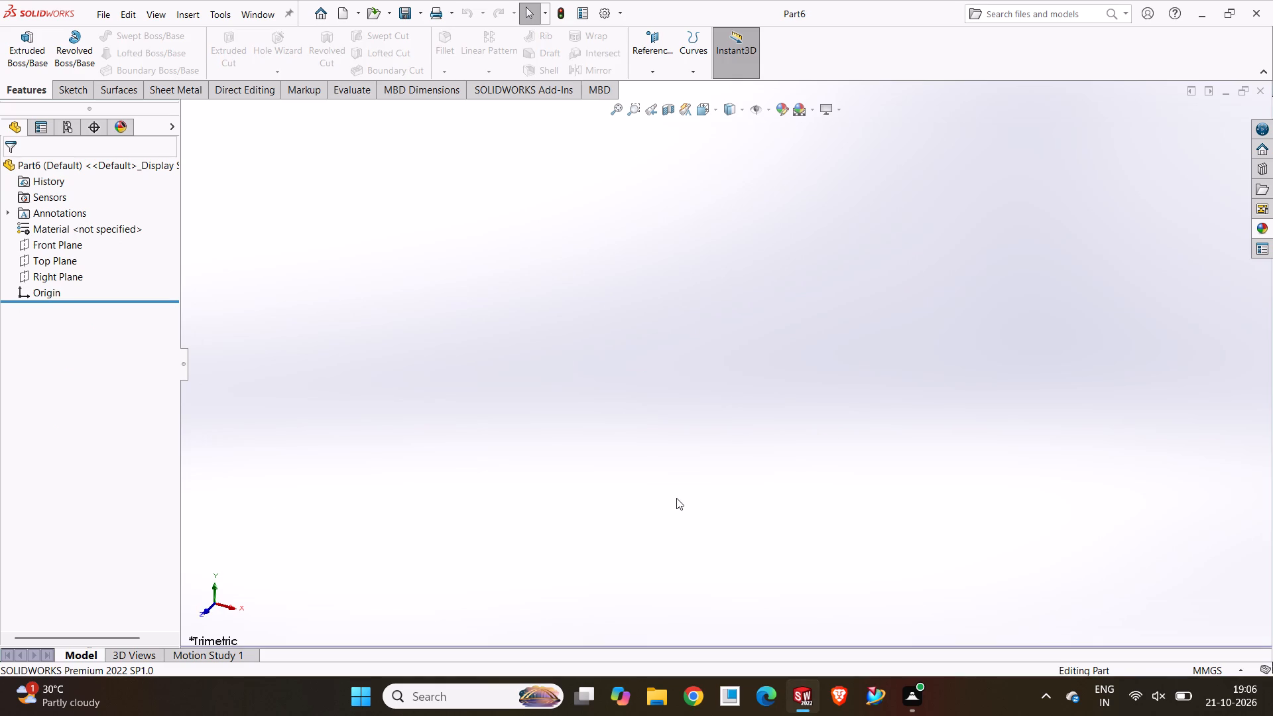
pyautogui.click(48, 264)
pyautogui.click(65, 241)
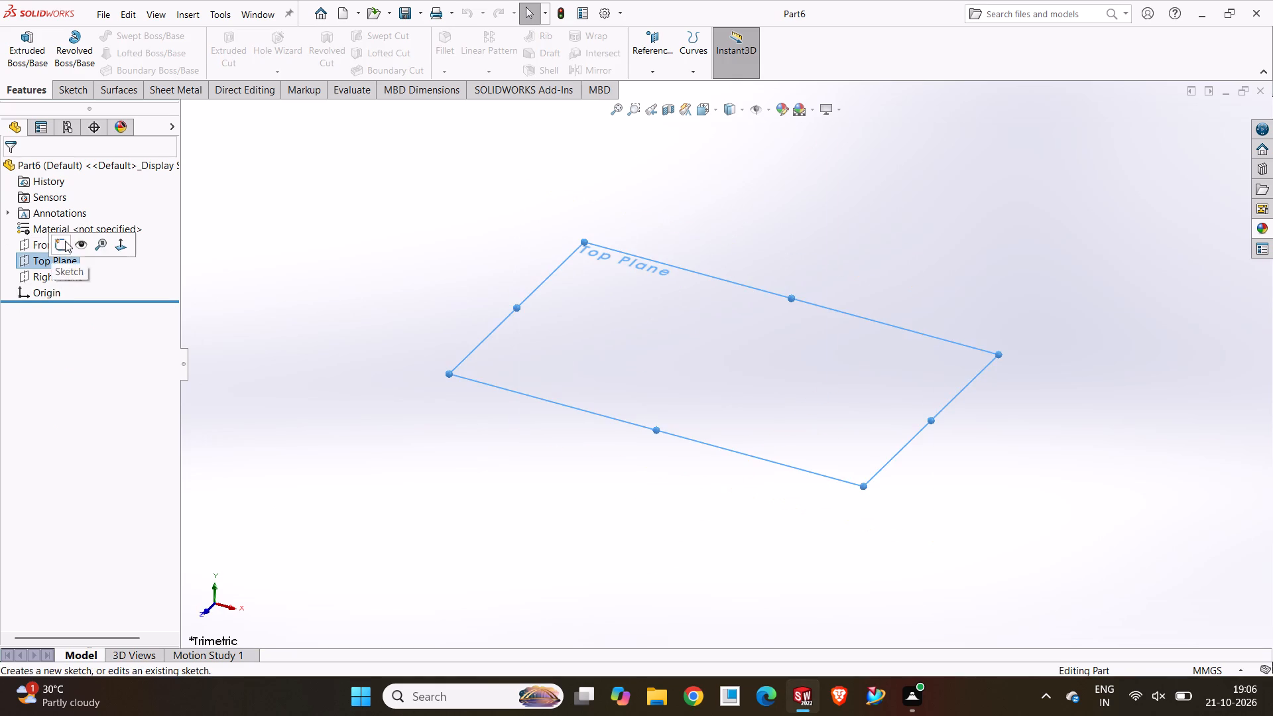
pyautogui.click(343, 364)
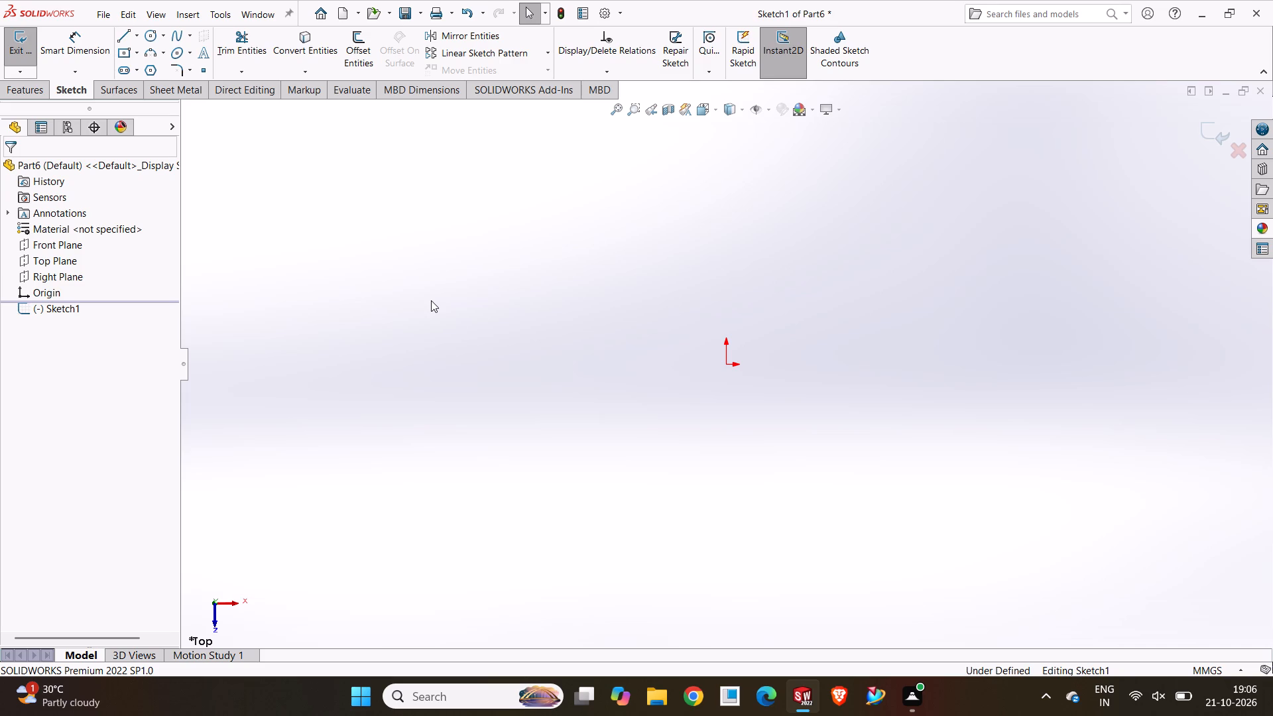
# Draw crossing centerlines through the origin, about 333 mm long horizontally and about 195 mm long vertically.
pyautogui.click(134, 34)
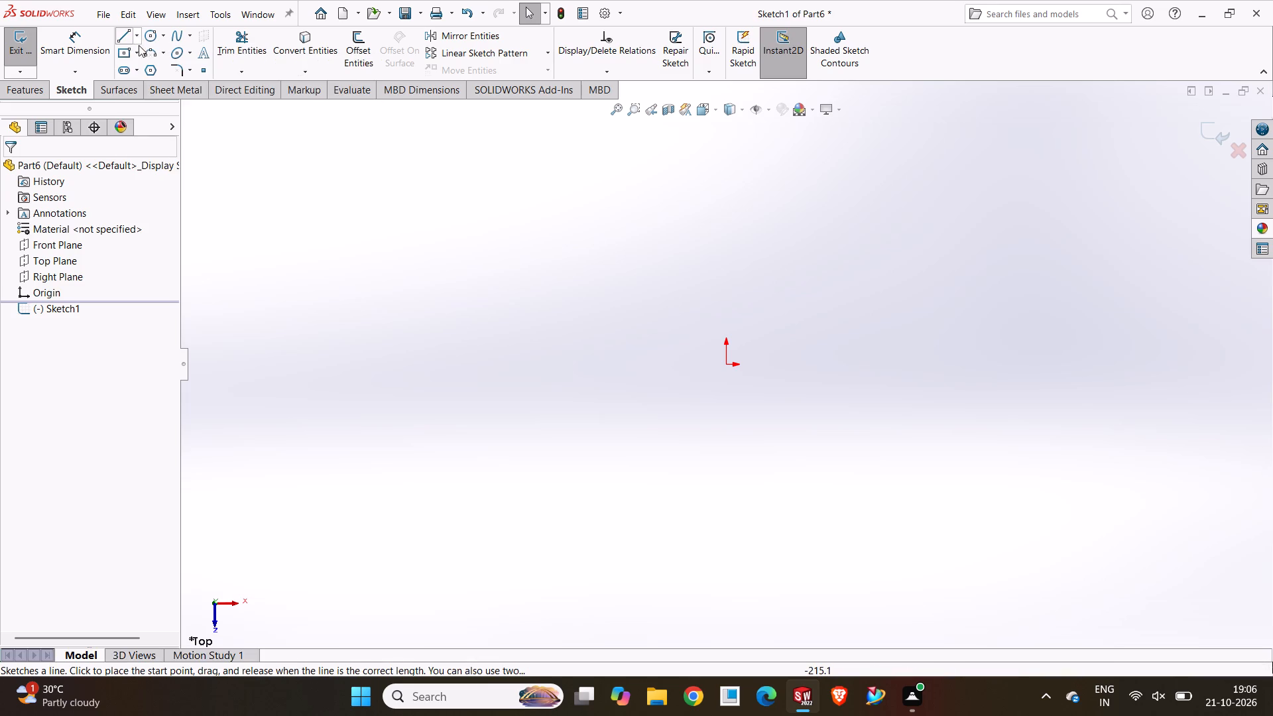
pyautogui.click(134, 38)
pyautogui.click(141, 67)
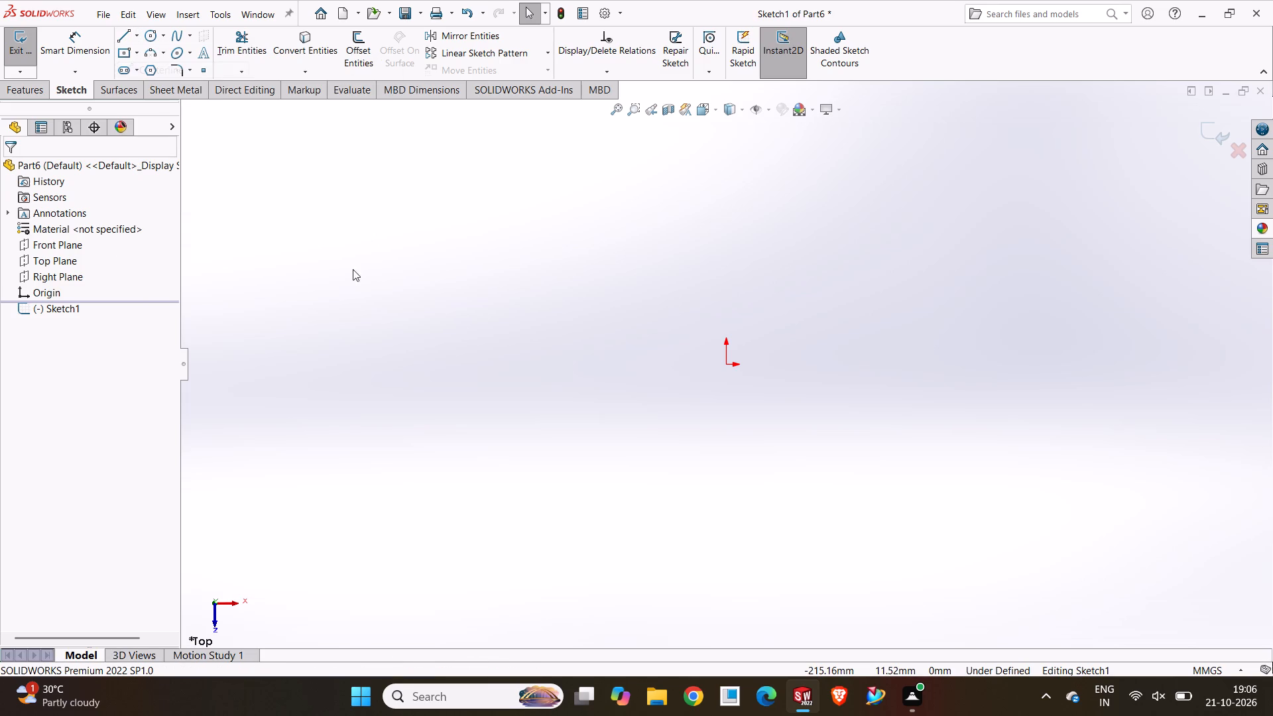
pyautogui.moveTo(351, 367); pyautogui.dragTo(357, 366)
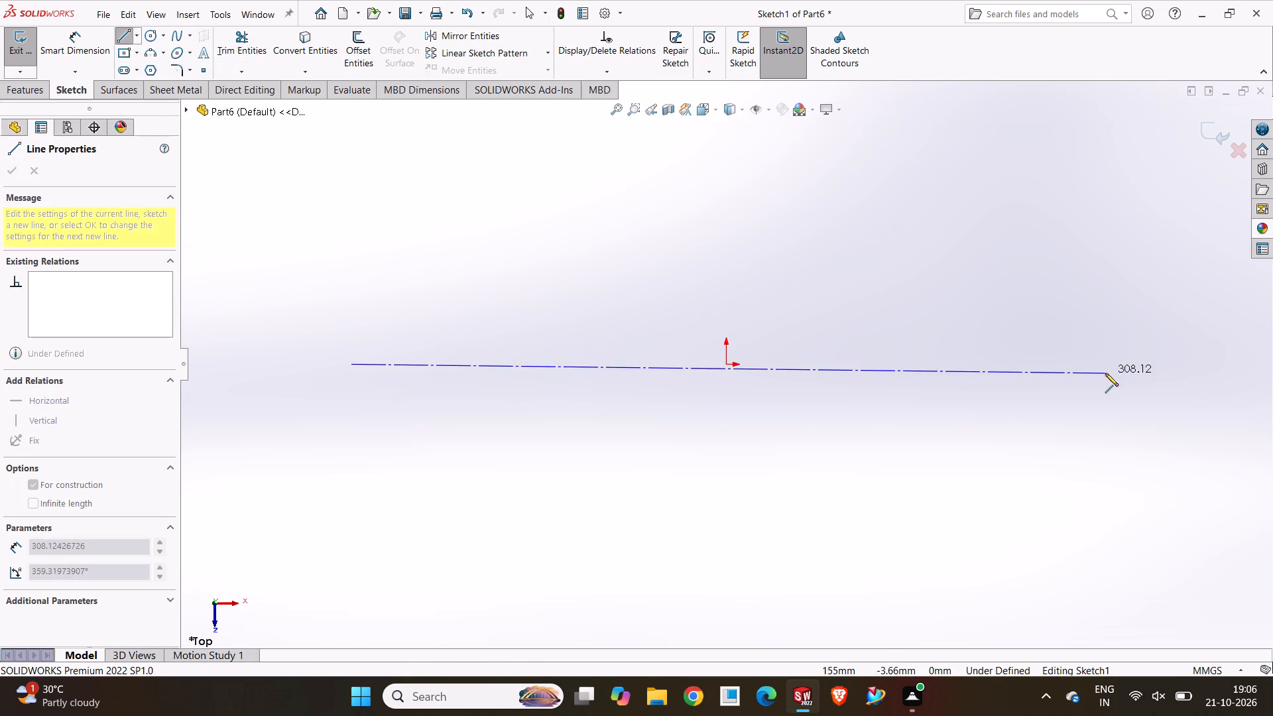
pyautogui.click(1166, 364)
pyautogui.press('Escape')
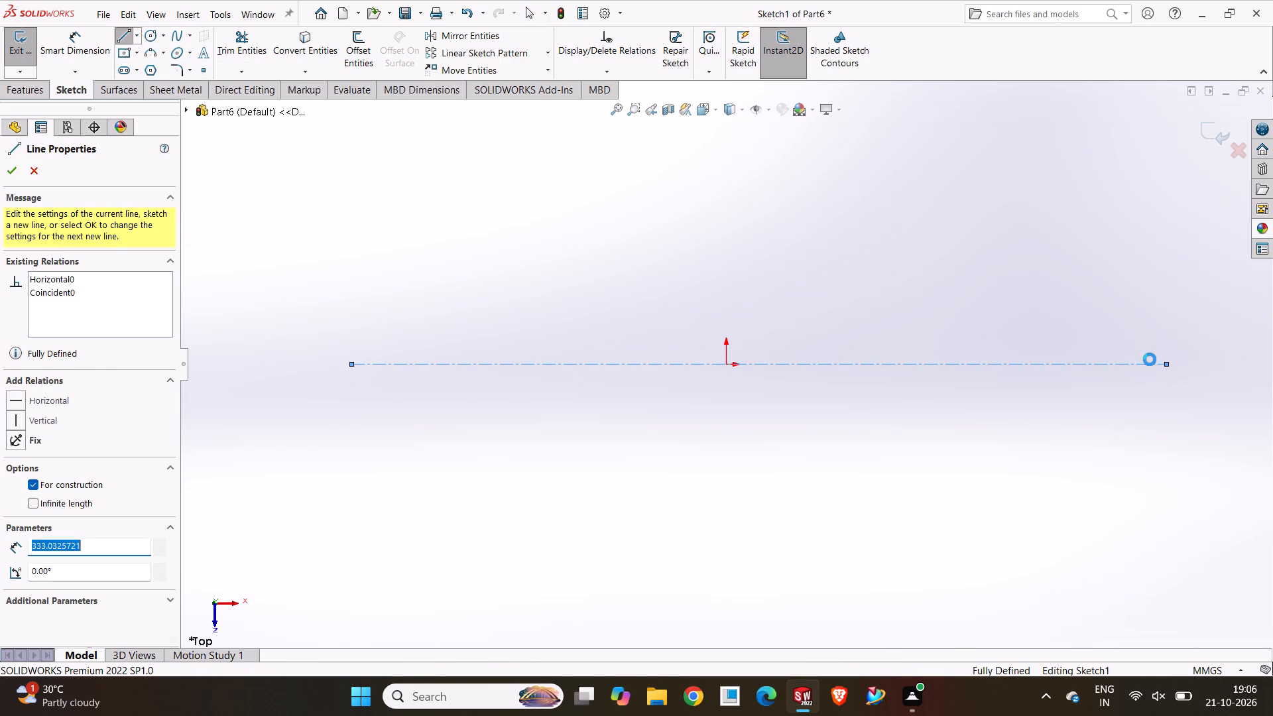
pyautogui.click(135, 37)
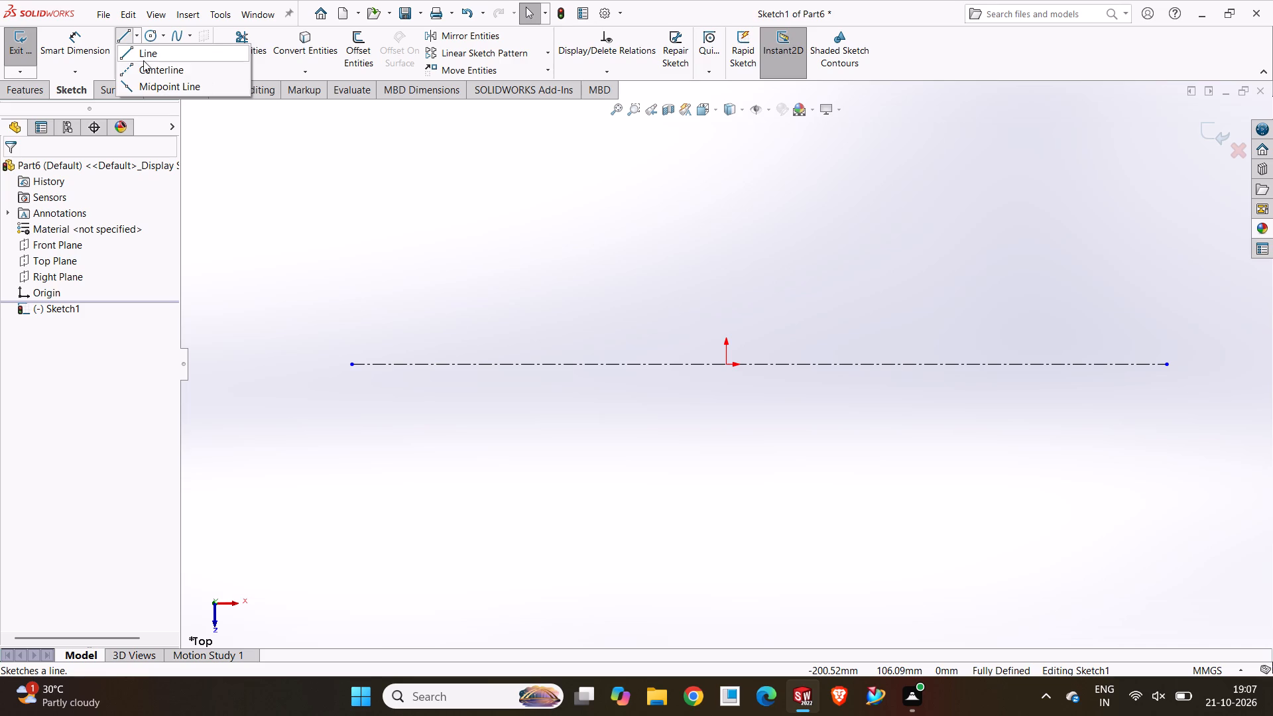
pyautogui.moveTo(143, 65); pyautogui.dragTo(150, 71)
pyautogui.click(727, 143)
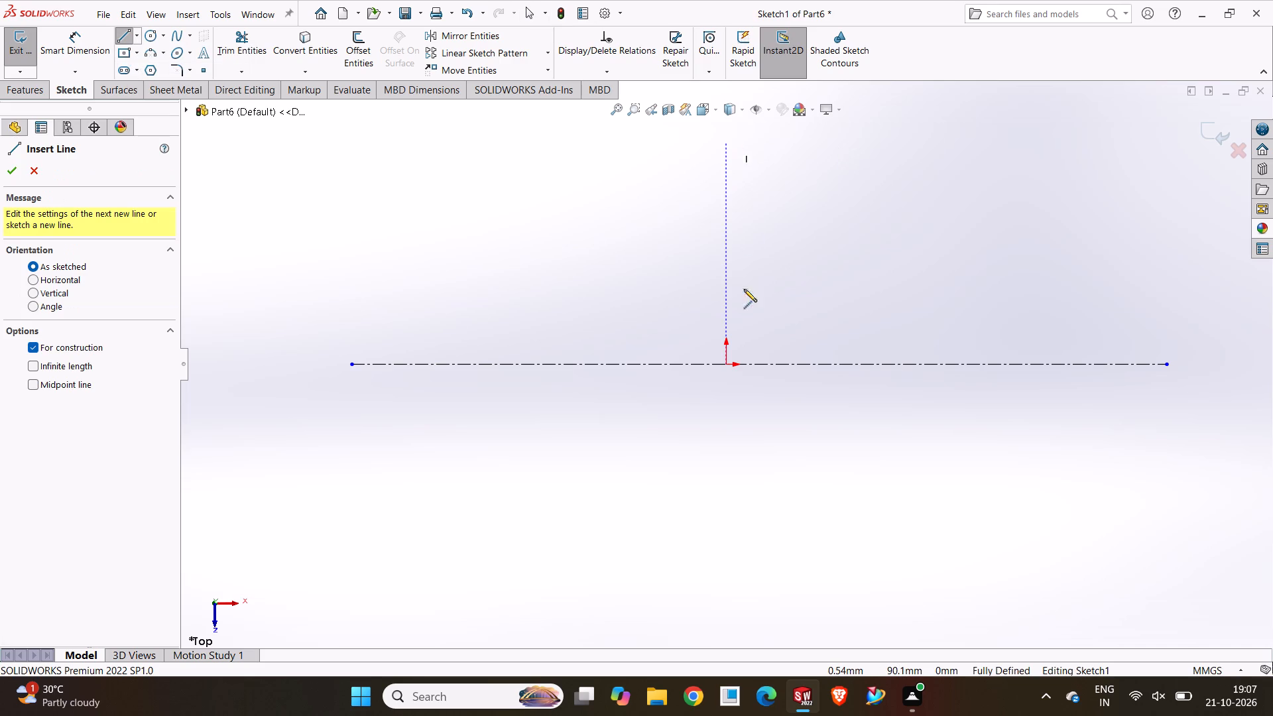
pyautogui.click(728, 623)
pyautogui.press('Escape')
pyautogui.click(670, 458)
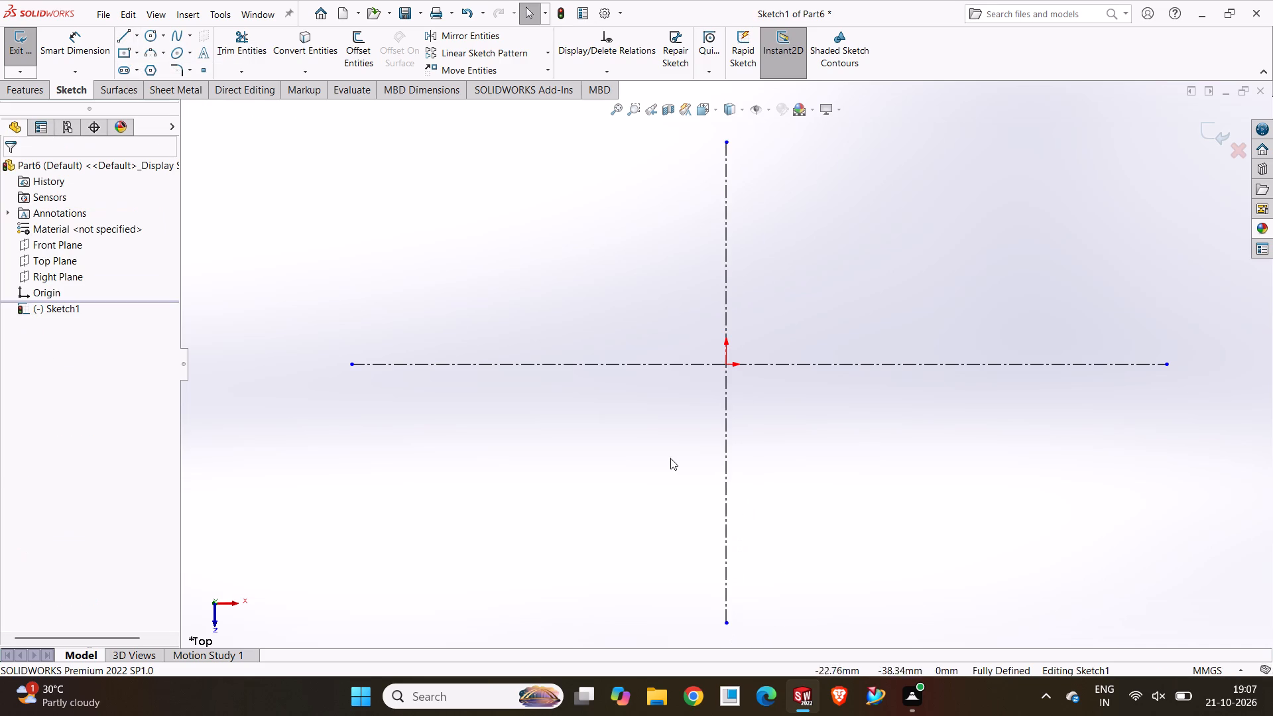
# Sketch a sloped line about 76 mm long from the horizontal centerline, left of the origin, up to the vertical centerline.
pyautogui.click(122, 34)
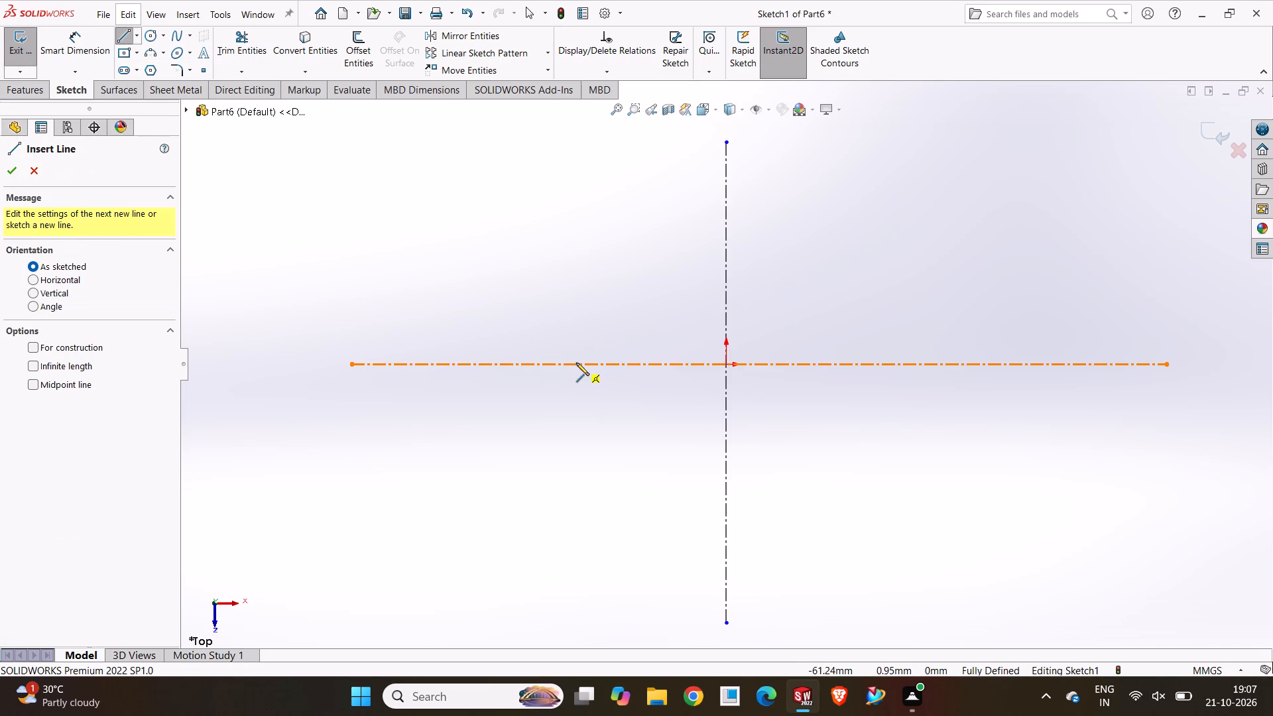
pyautogui.click(576, 363)
pyautogui.click(727, 253)
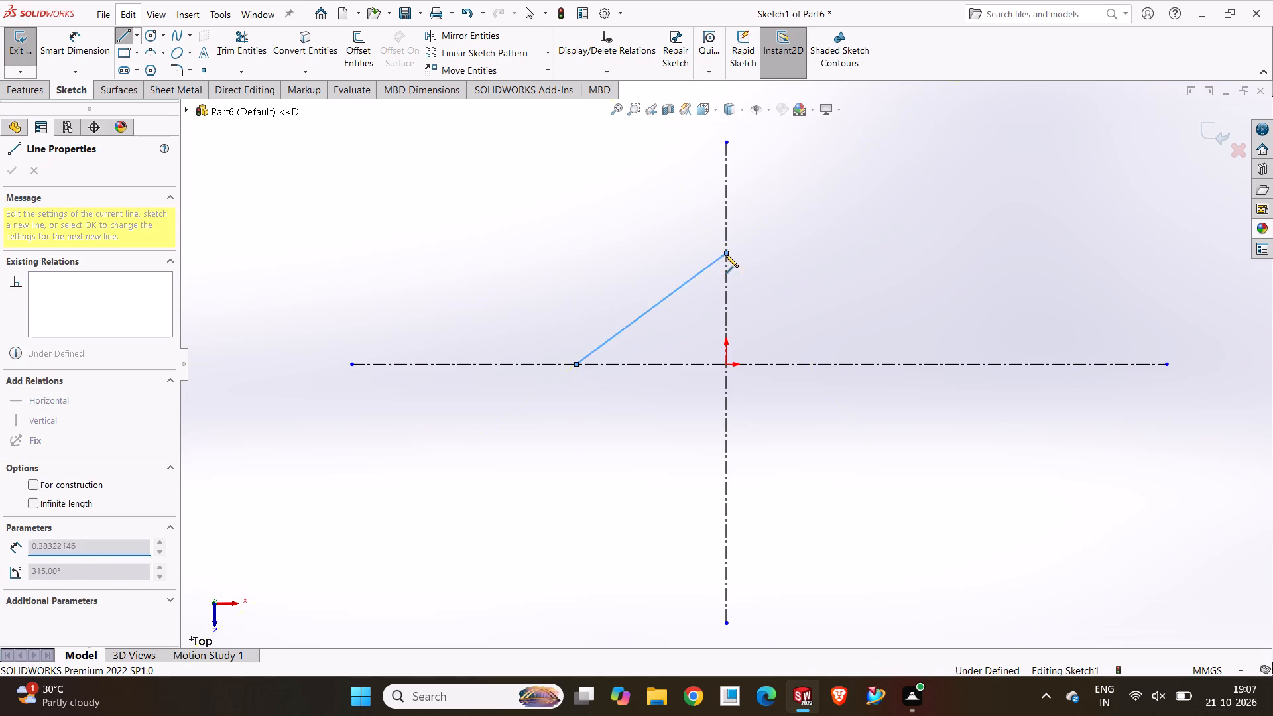
pyautogui.press('Escape')
pyautogui.click(432, 423)
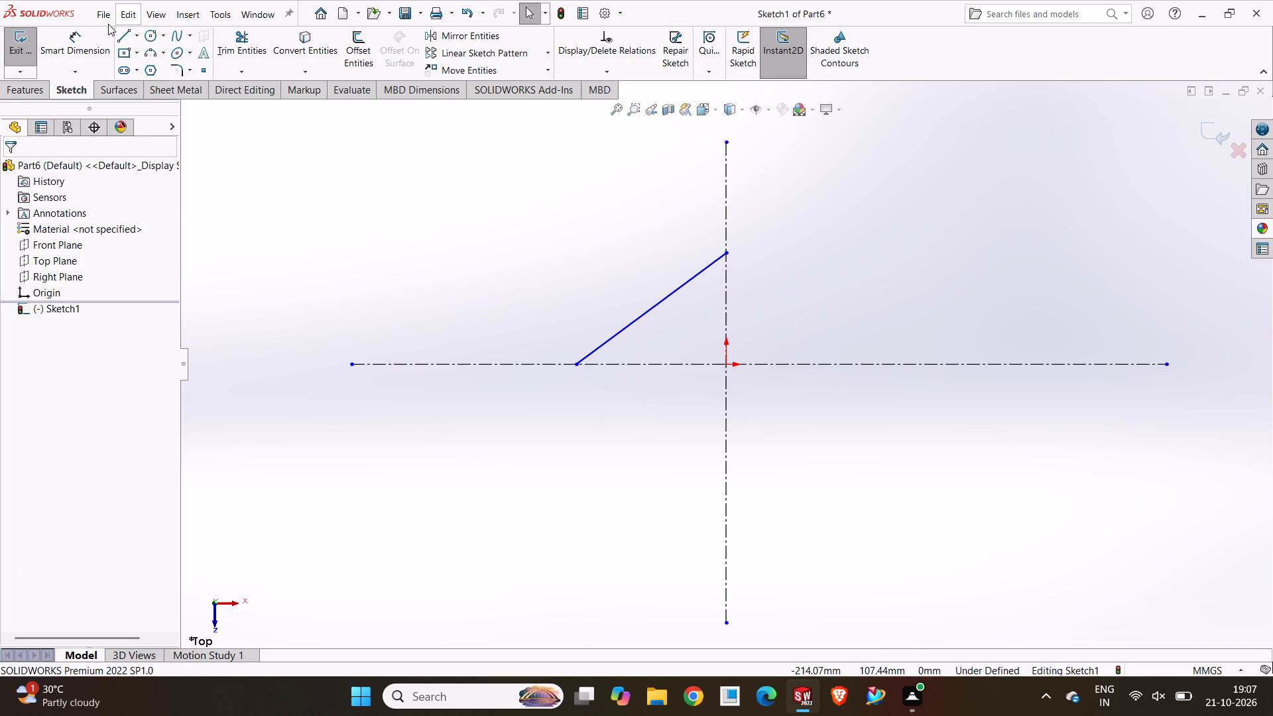
# Dimension the angle between the sloped line and the horizontal centerline as 45°.
pyautogui.click(100, 40)
pyautogui.moveTo(633, 325); pyautogui.dragTo(642, 340)
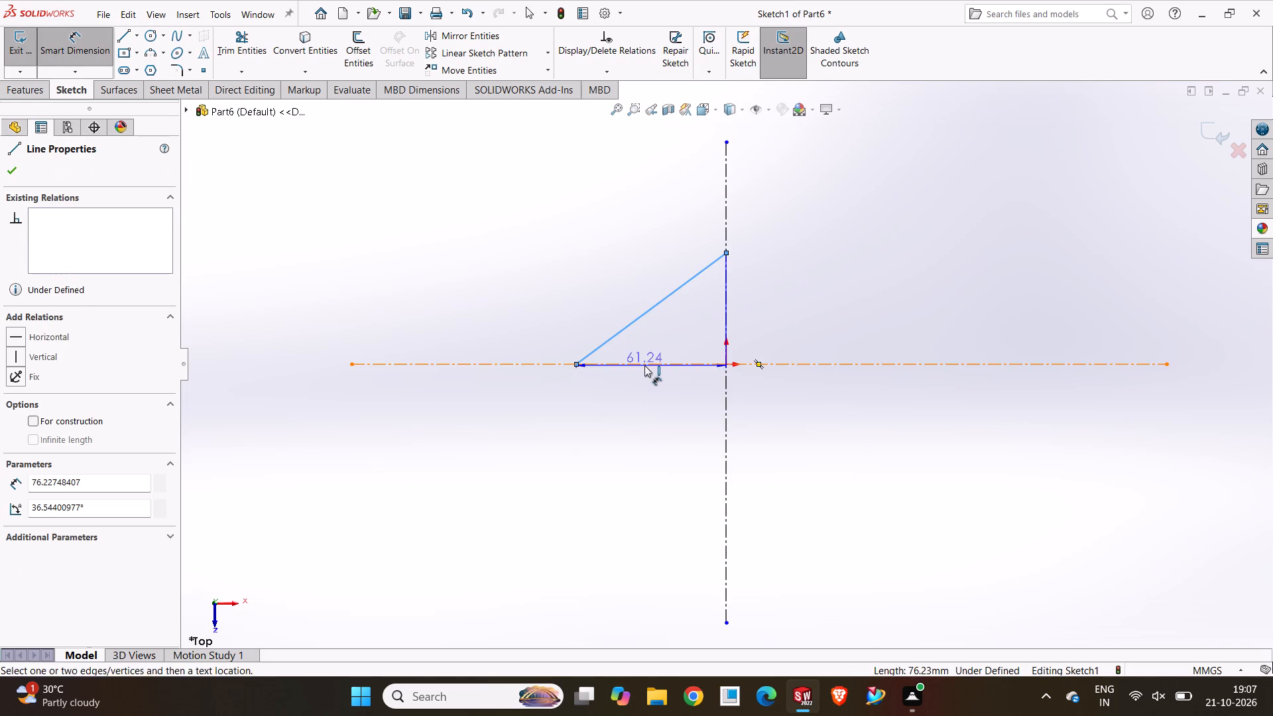
pyautogui.click(644, 365)
pyautogui.click(645, 345)
pyautogui.write('45')
pyautogui.press('Return')
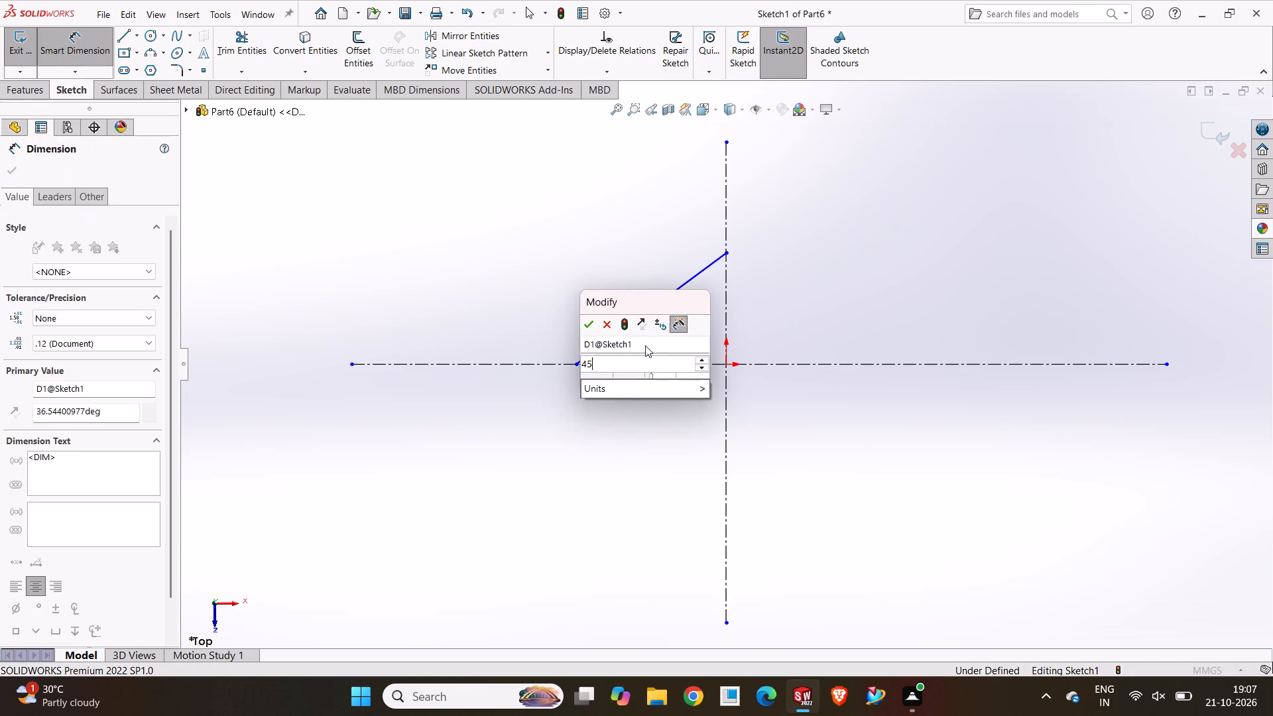
pyautogui.click(593, 390)
# Dimension the sloped line's aligned length as 20 mm.
pyautogui.moveTo(662, 279); pyautogui.dragTo(654, 275)
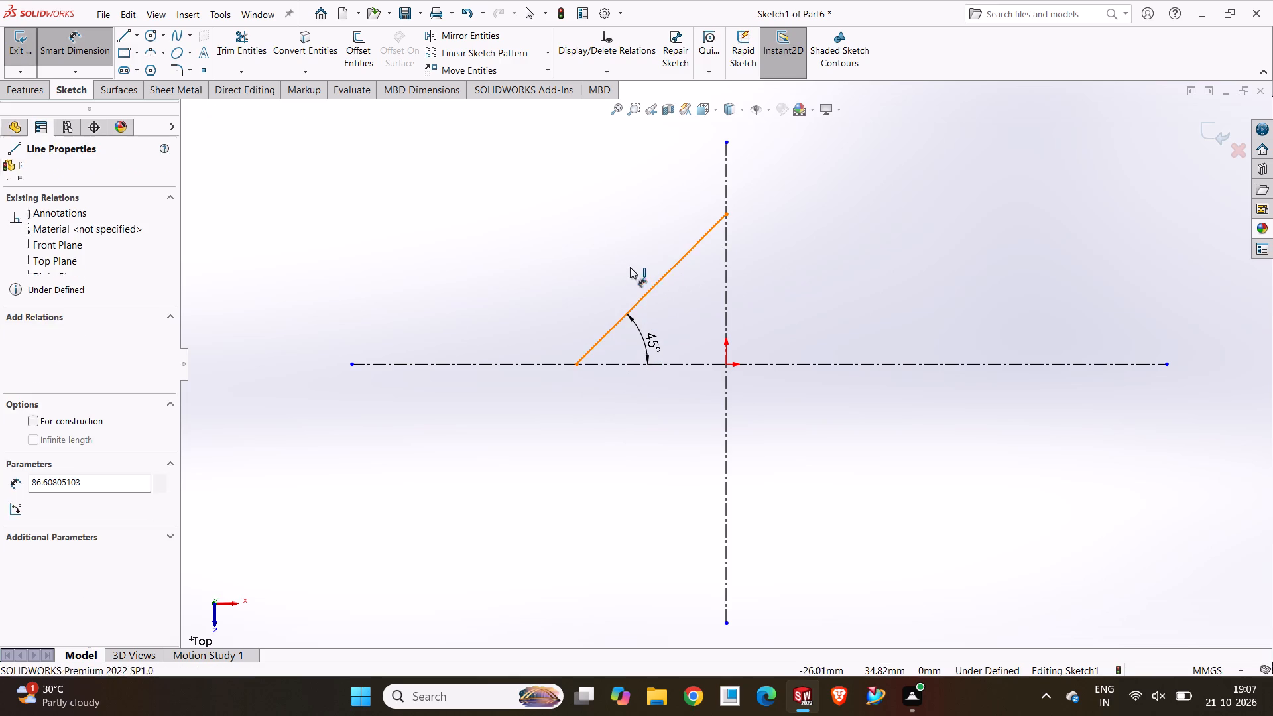
pyautogui.click(615, 265)
pyautogui.press('2')
pyautogui.press('0')
pyautogui.press('Return')
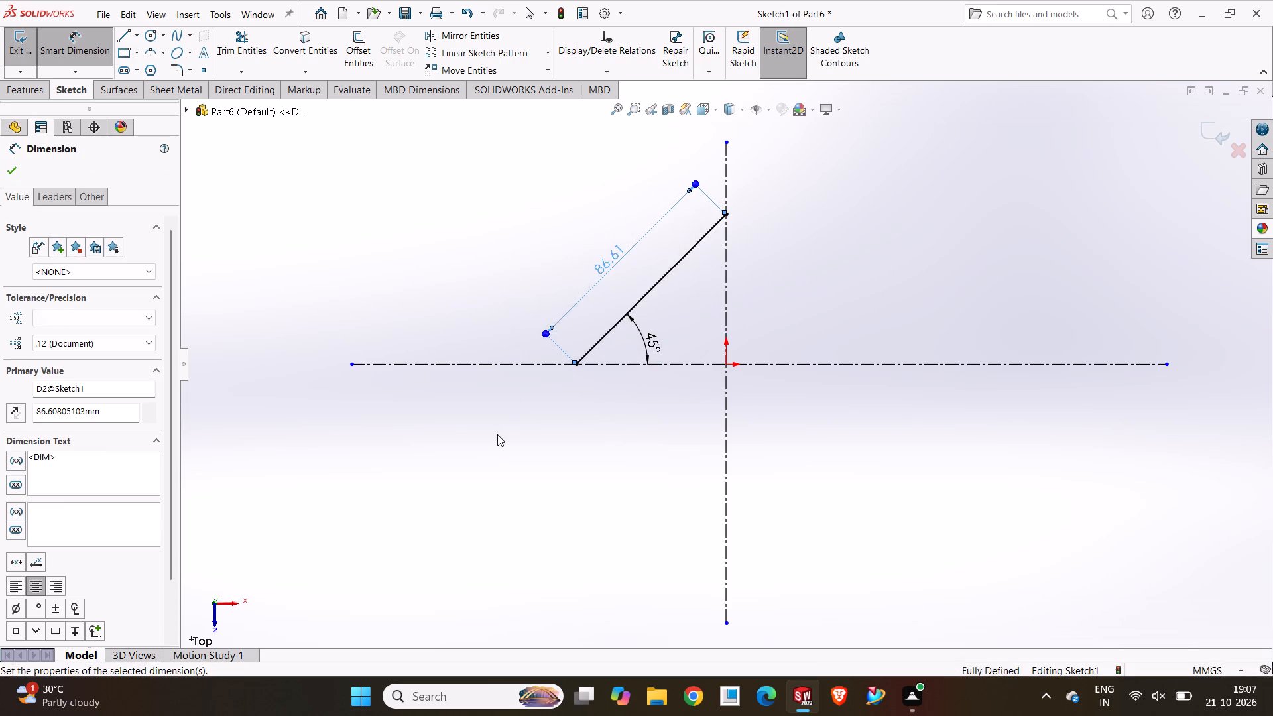
pyautogui.click(497, 434)
# Reposition the 45° dimension close to the angle's vertex, between the sloped line and the horizontal centerline.
pyautogui.scroll(-6, 744, 351)
pyautogui.scroll(-2, 693, 321)
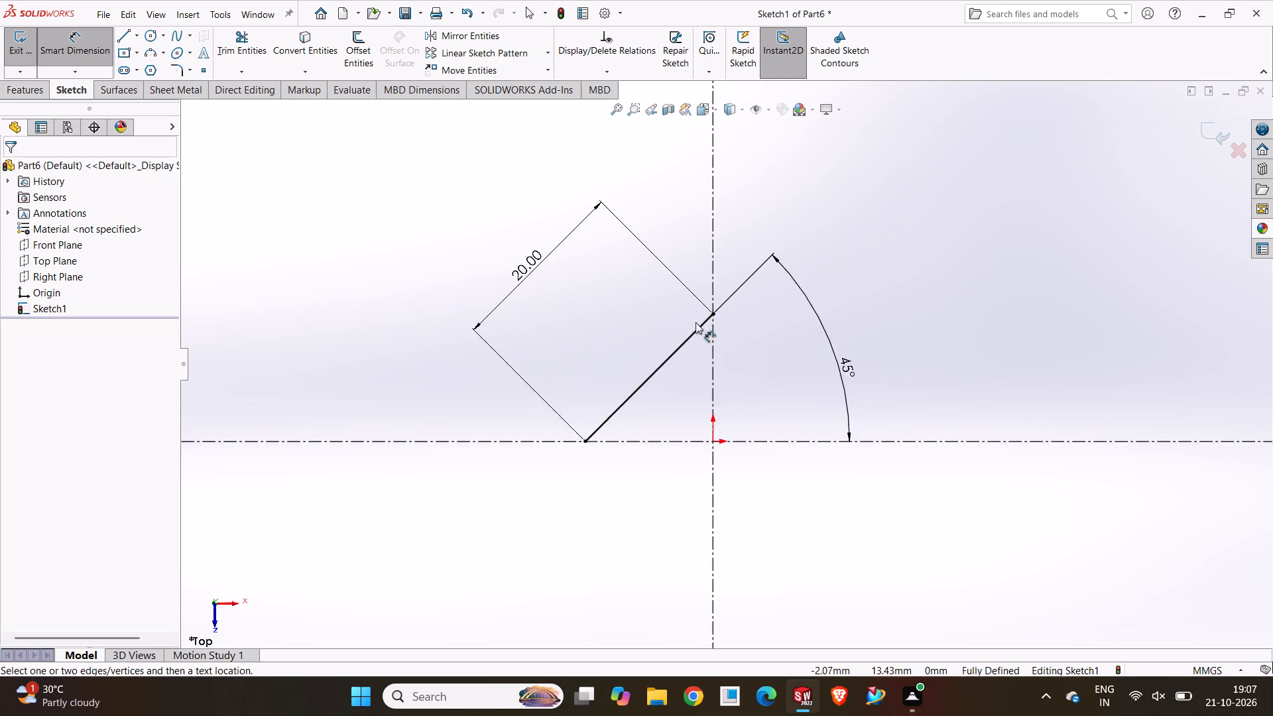
pyautogui.scroll(-1, 696, 322)
pyautogui.scroll(4, 703, 359)
pyautogui.scroll(-5, 735, 375)
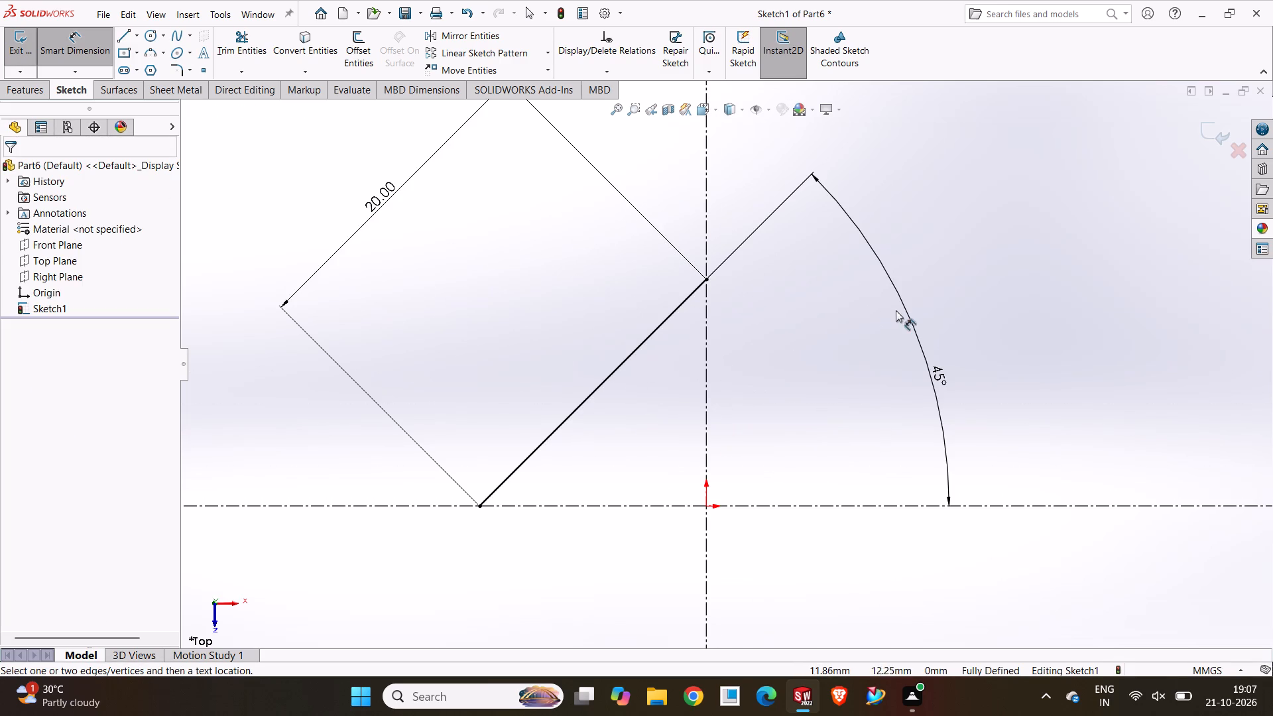
pyautogui.moveTo(902, 302); pyautogui.dragTo(715, 373)
pyautogui.click(96, 57)
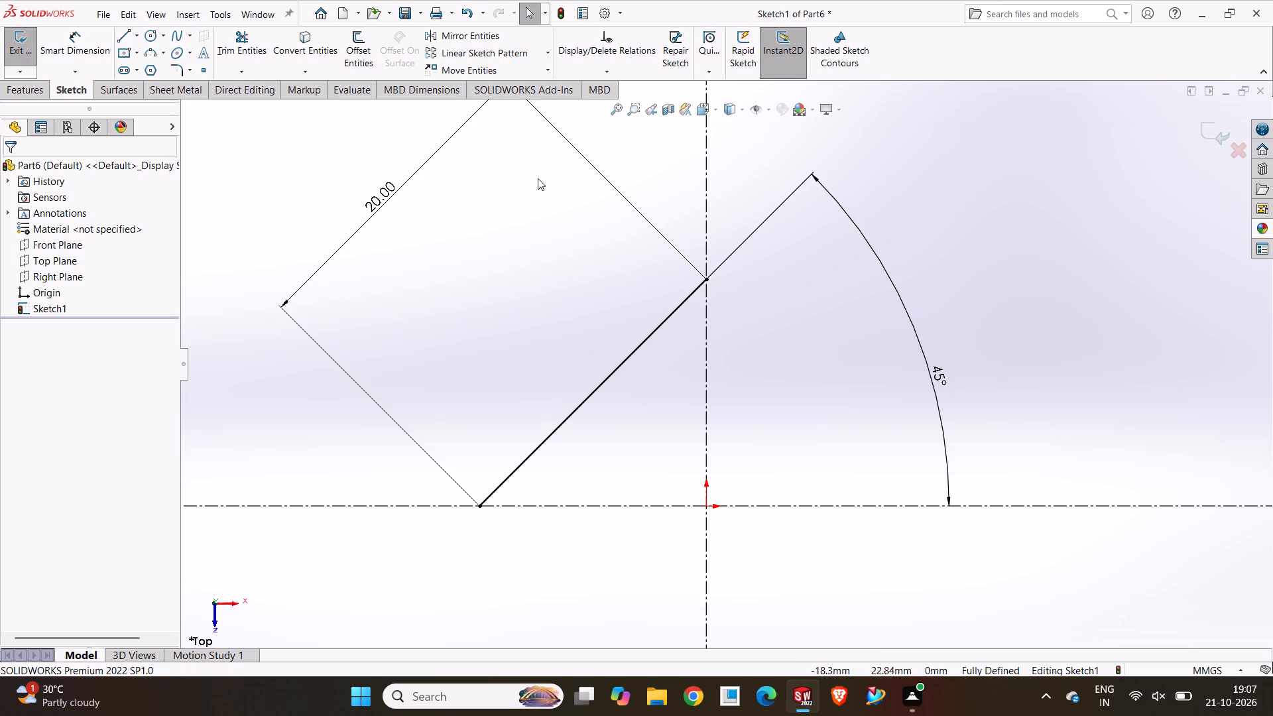
pyautogui.moveTo(933, 371); pyautogui.dragTo(672, 418)
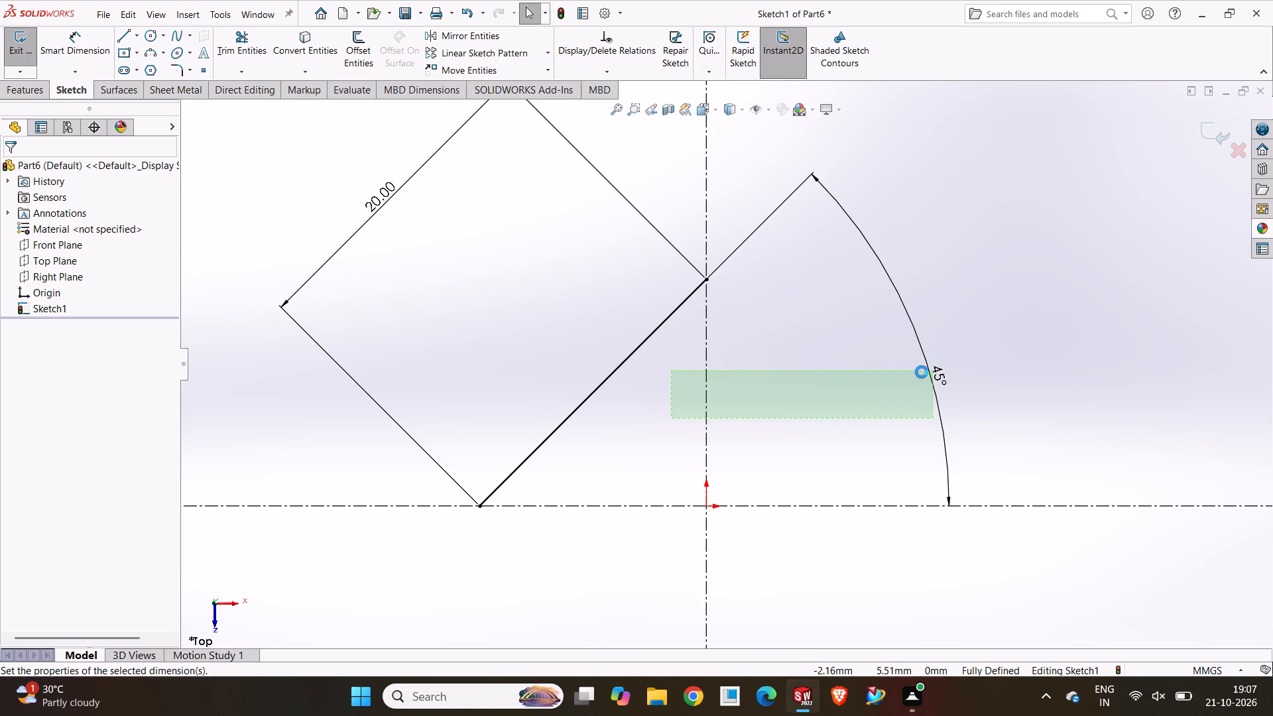
pyautogui.click(982, 284)
pyautogui.moveTo(937, 371); pyautogui.dragTo(842, 388)
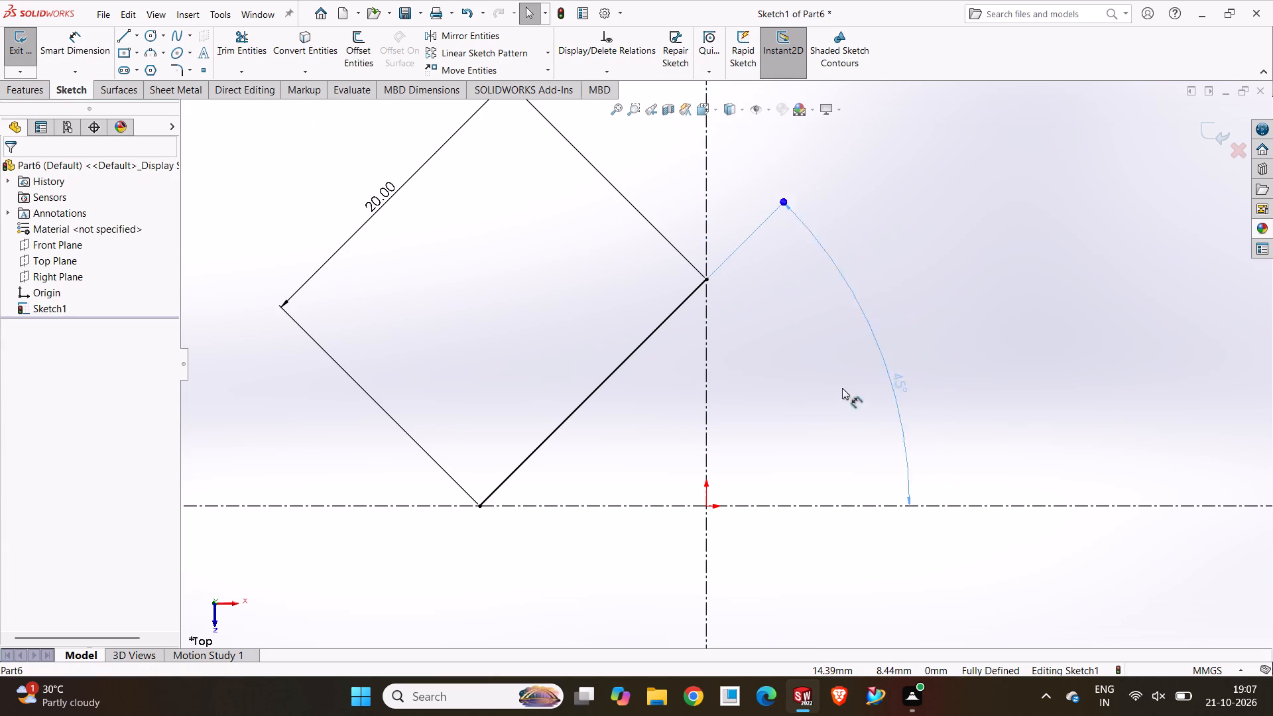
pyautogui.moveTo(842, 388); pyautogui.dragTo(600, 421)
pyautogui.click(879, 349)
# Mirror the 20 mm sloped line about the vertical centerline, keeping the original.
pyautogui.scroll(3, 822, 355)
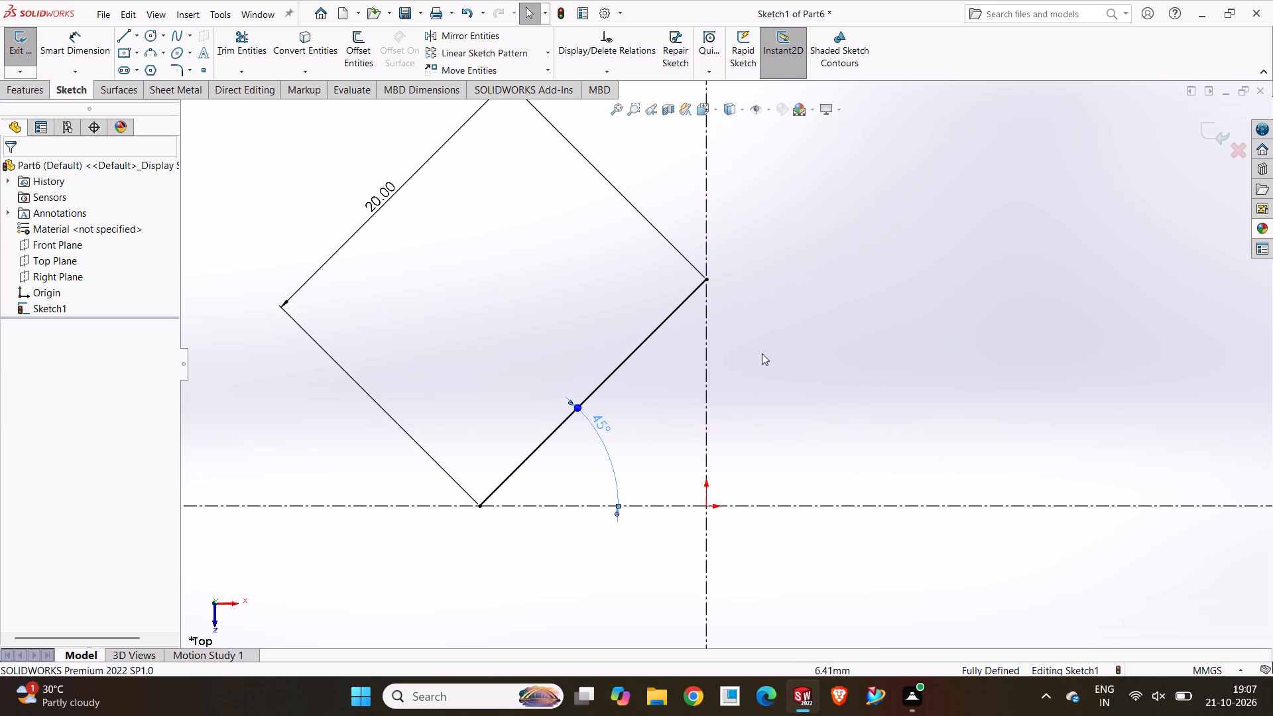
pyautogui.scroll(-4, 697, 387)
pyautogui.scroll(4, 706, 385)
pyautogui.scroll(-4, 737, 379)
pyautogui.scroll(3, 745, 377)
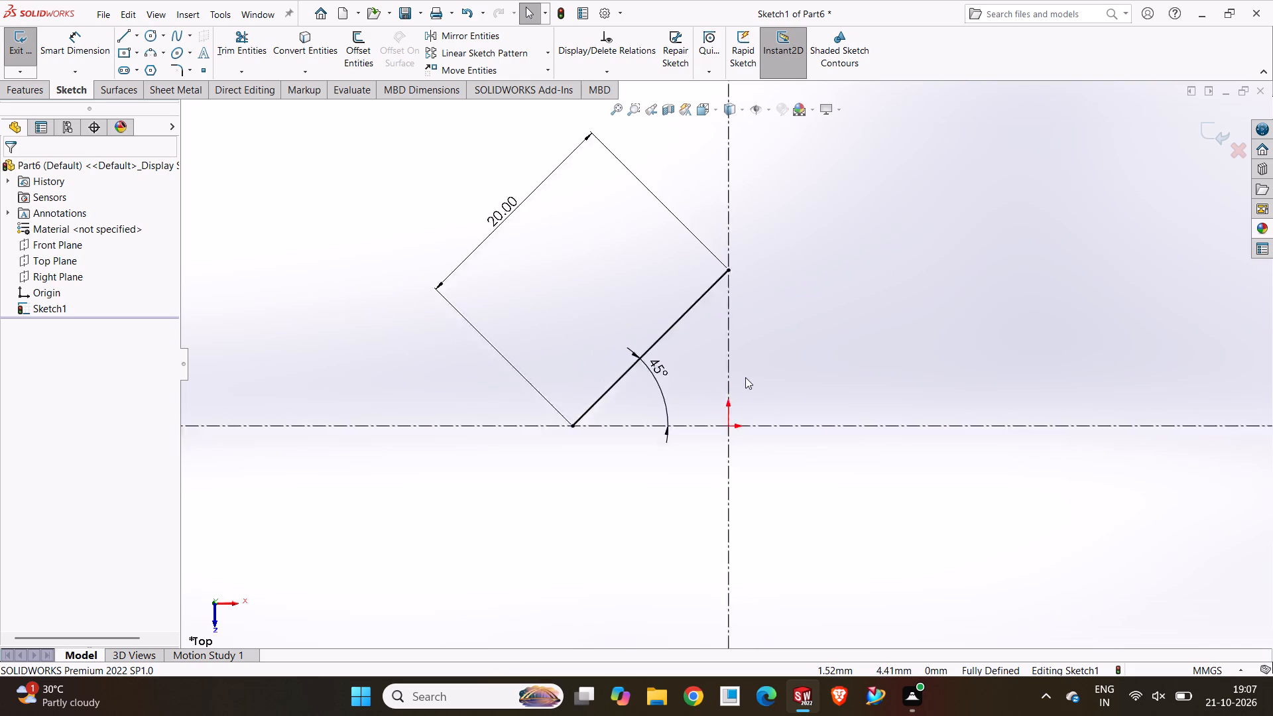
pyautogui.scroll(1, 745, 377)
pyautogui.scroll(-5, 765, 403)
pyautogui.scroll(4, 766, 404)
pyautogui.scroll(-2, 759, 400)
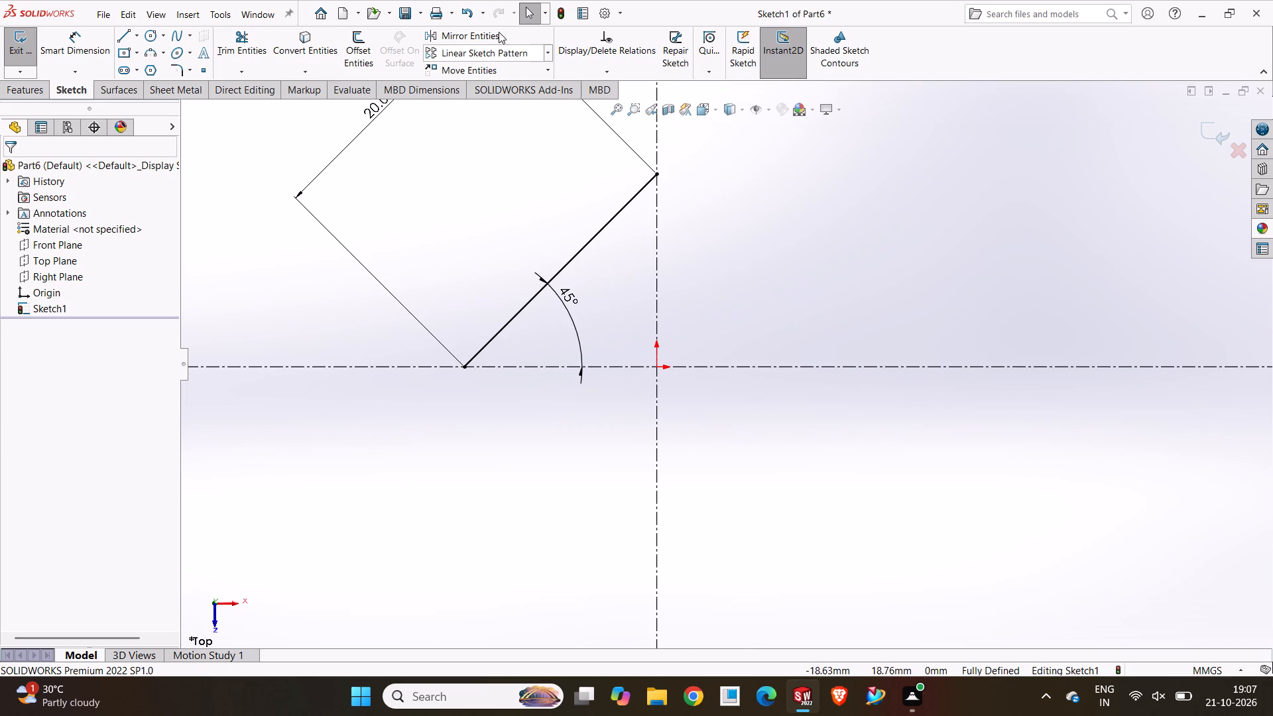
pyautogui.click(500, 34)
pyautogui.click(587, 244)
pyautogui.click(80, 373)
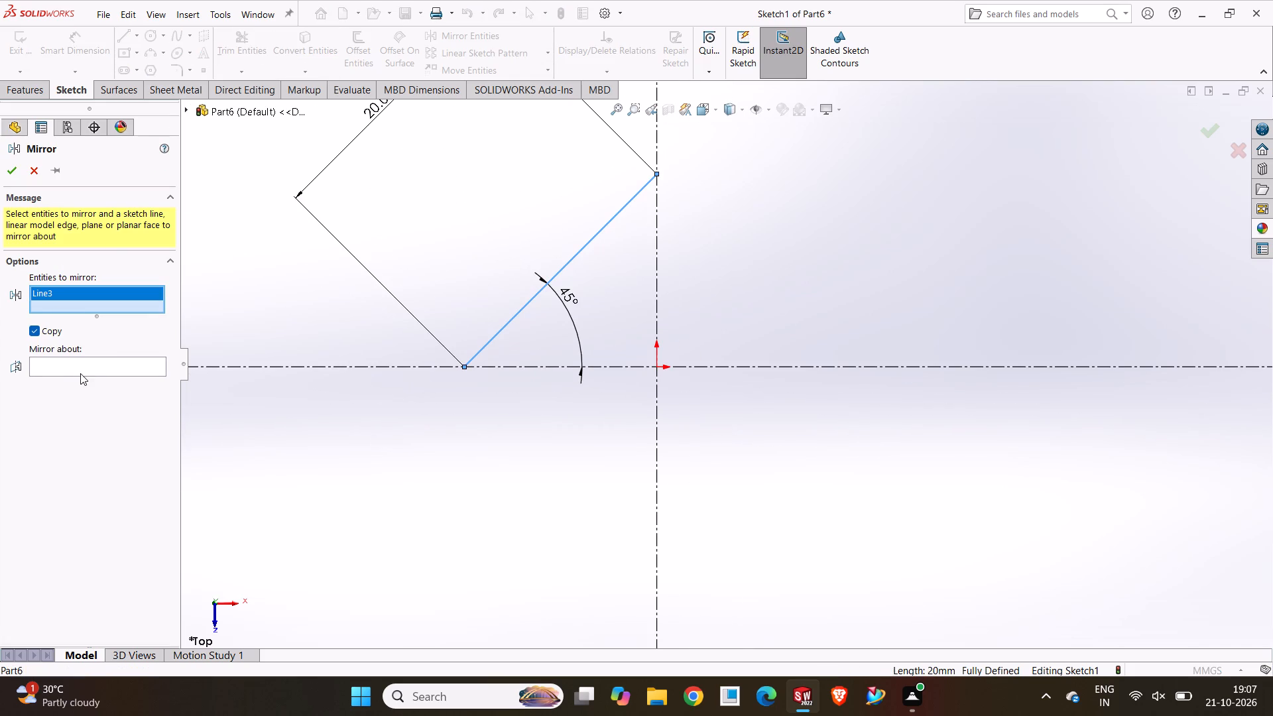
pyautogui.click(119, 358)
pyautogui.click(111, 368)
pyautogui.click(654, 229)
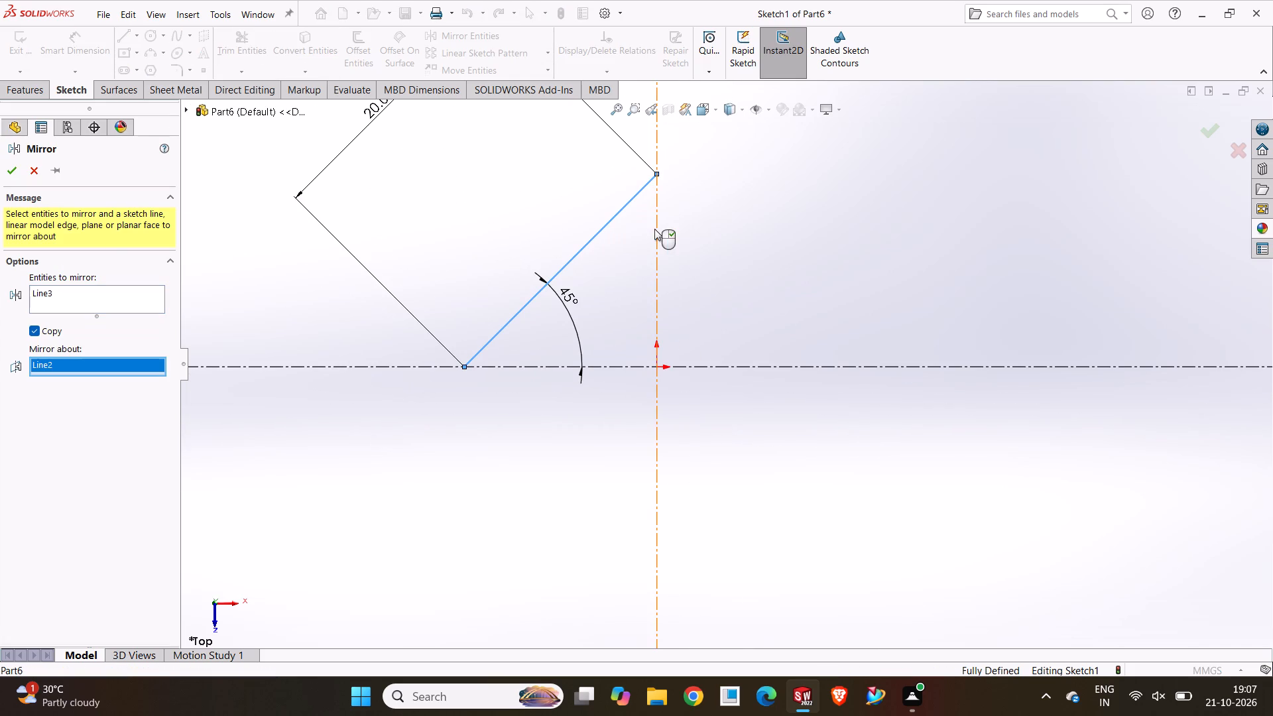
pyautogui.click(7, 162)
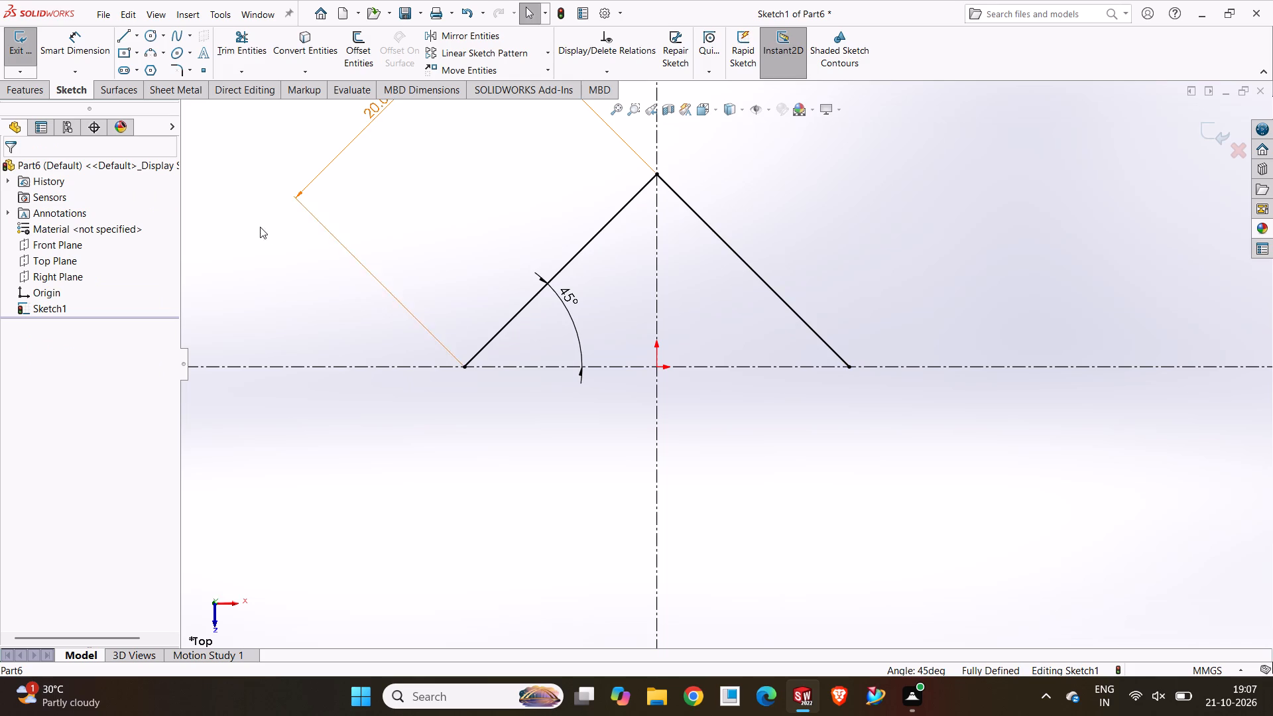
# Mirror both 20 mm sloped lines about the horizontal centerline, keeping the originals, to close the diamond profile.
pyautogui.moveTo(260, 227); pyautogui.dragTo(820, 346)
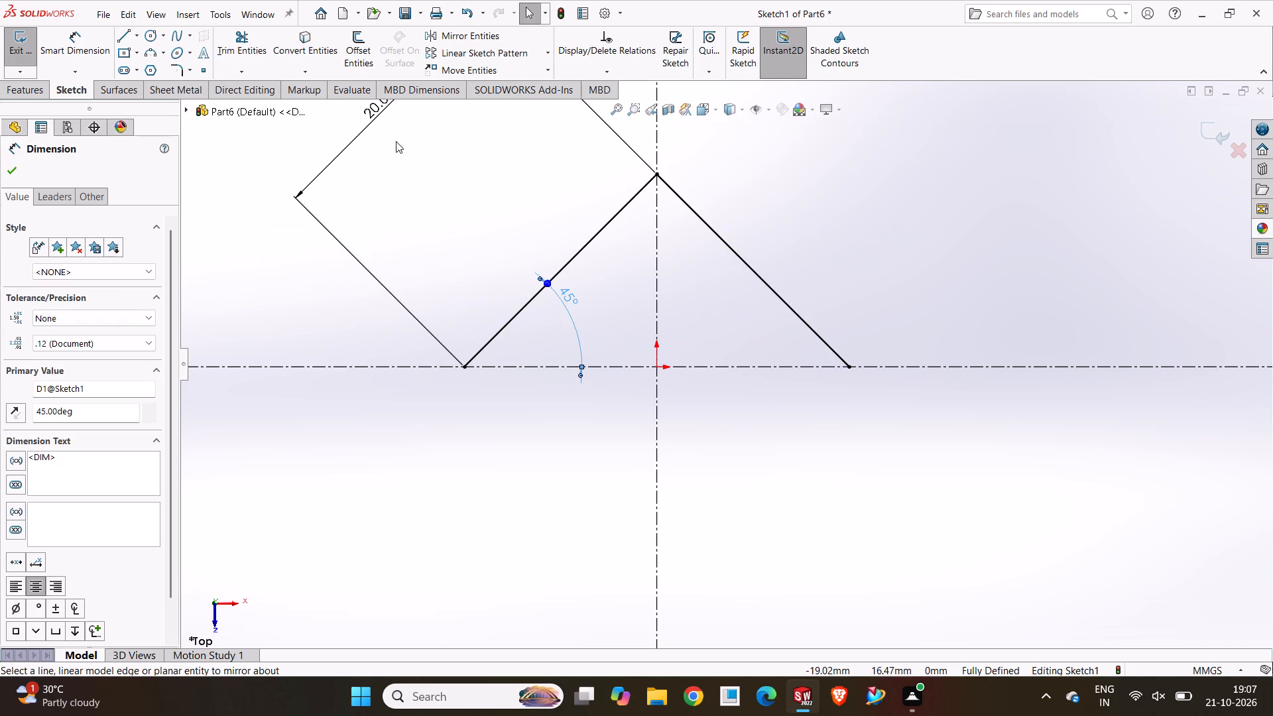
pyautogui.moveTo(305, 135); pyautogui.dragTo(945, 406)
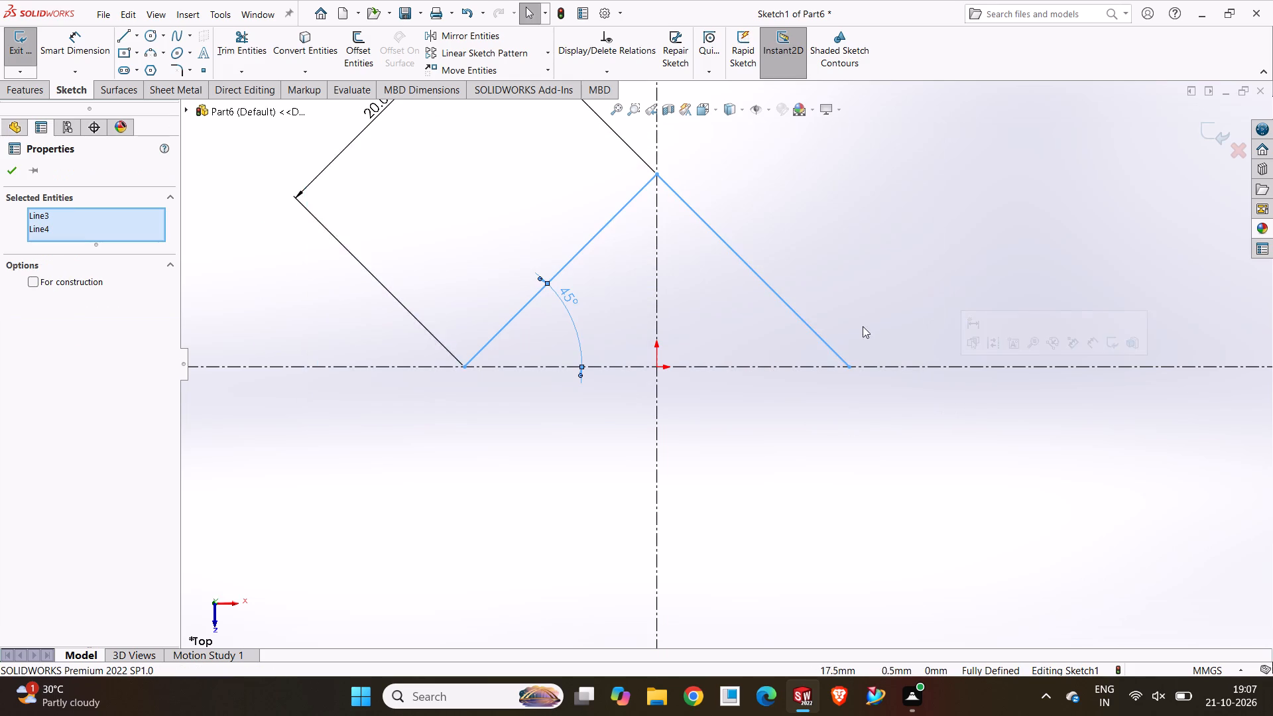
pyautogui.click(502, 32)
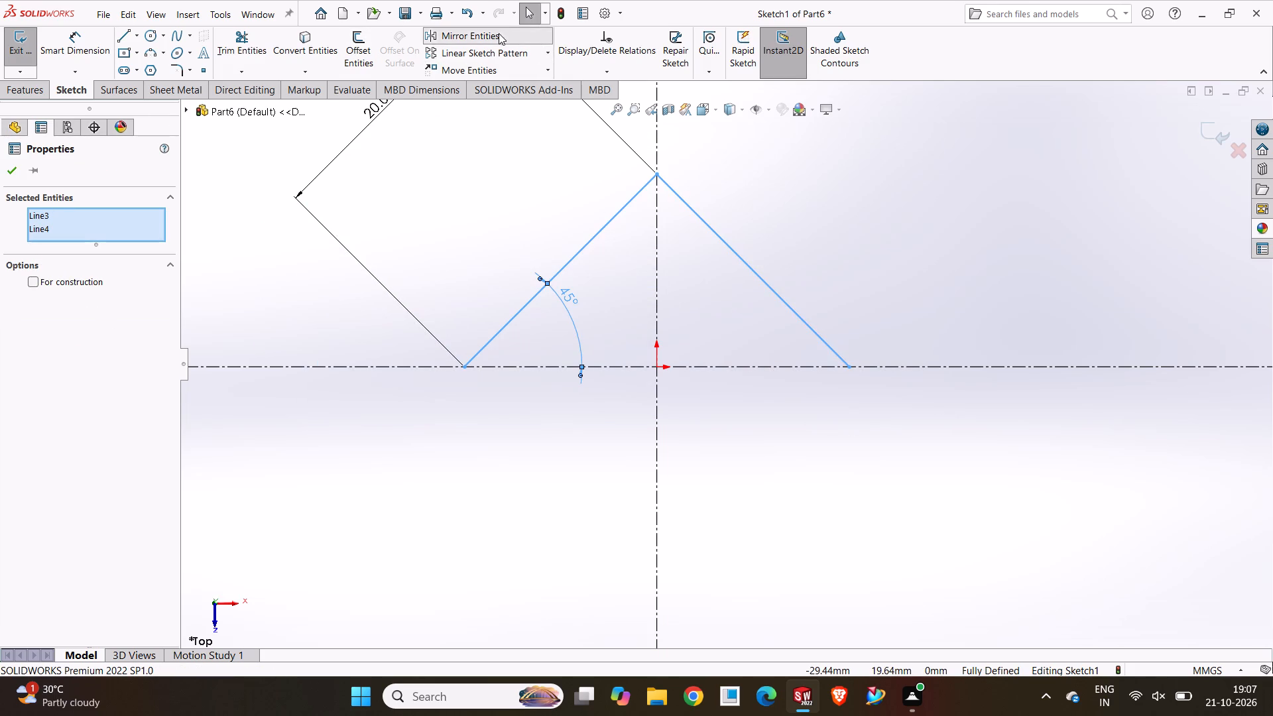
pyautogui.click(79, 372)
pyautogui.click(259, 364)
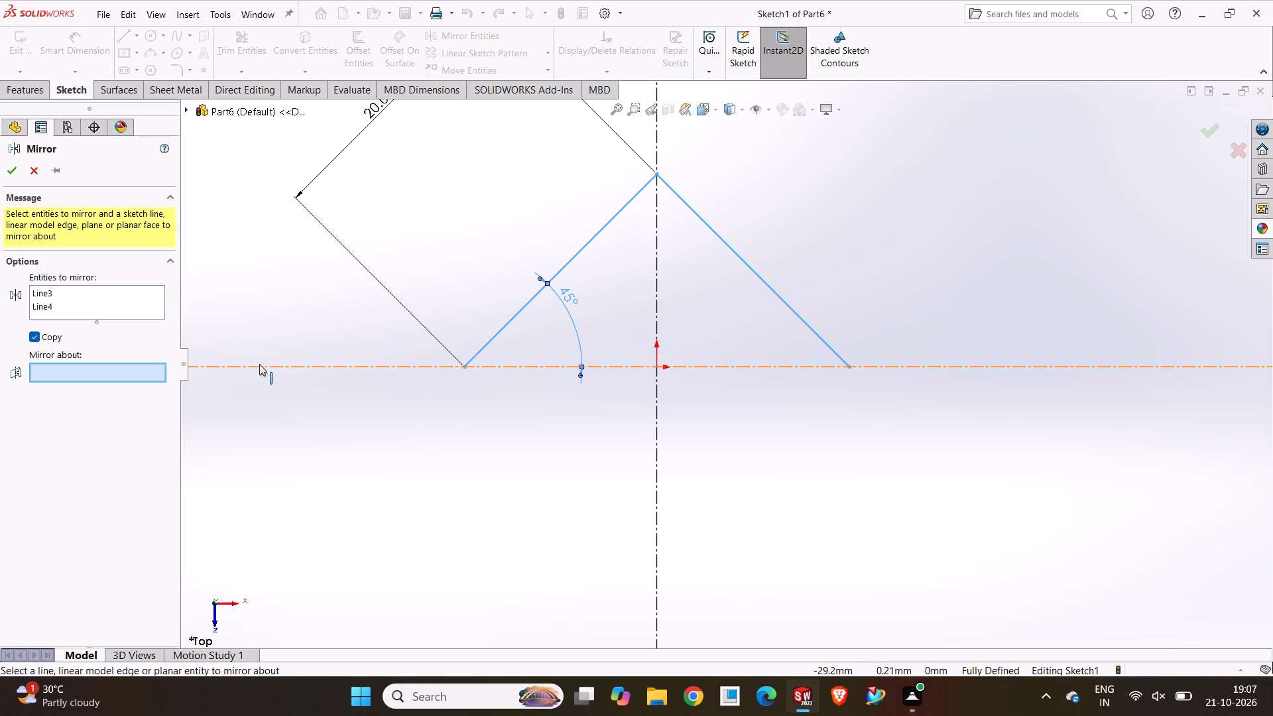
pyautogui.click(14, 168)
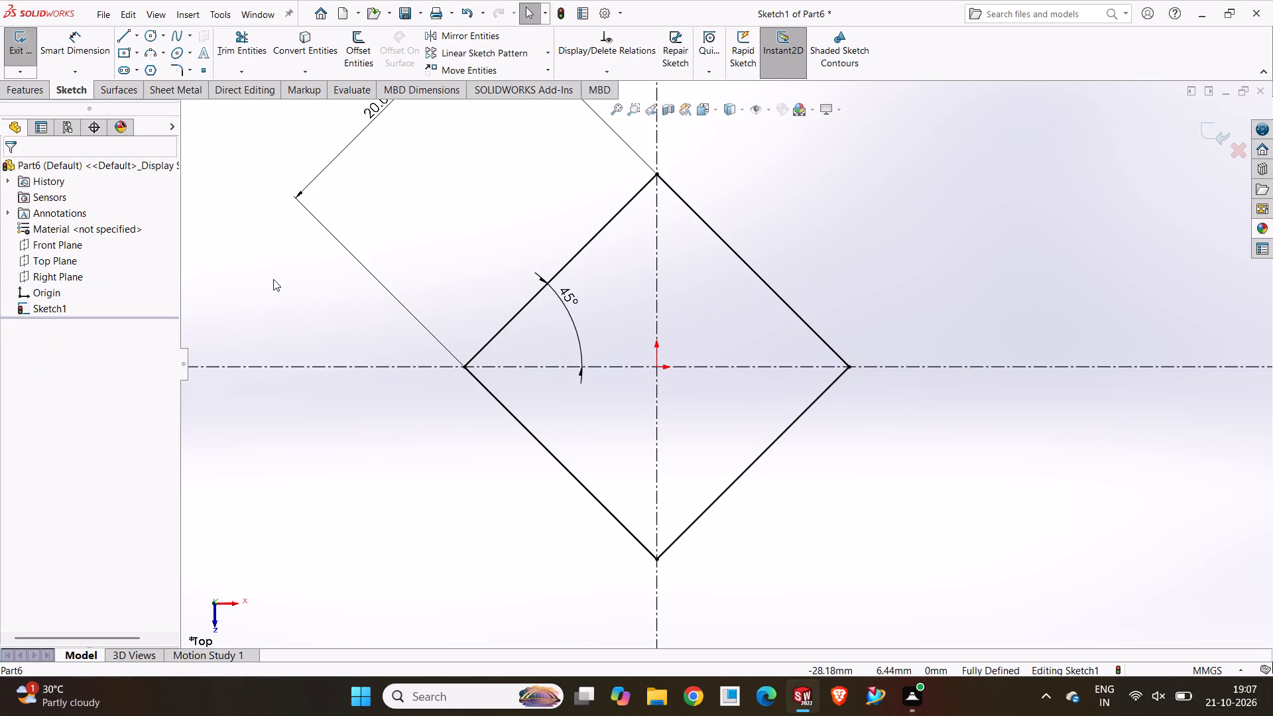
pyautogui.click(273, 279)
# Extrude the diamond profile as a blind boss 82 mm deep.
pyautogui.scroll(4, 564, 237)
pyautogui.click(6, 84)
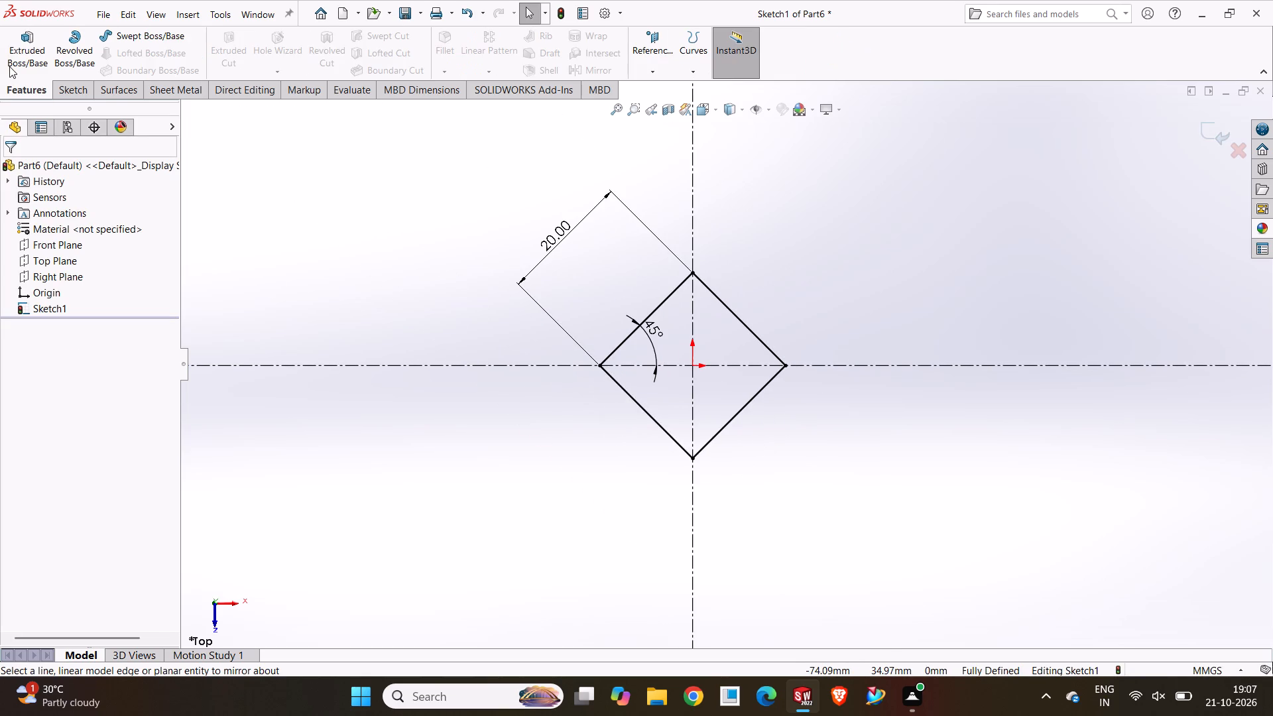
pyautogui.click(9, 66)
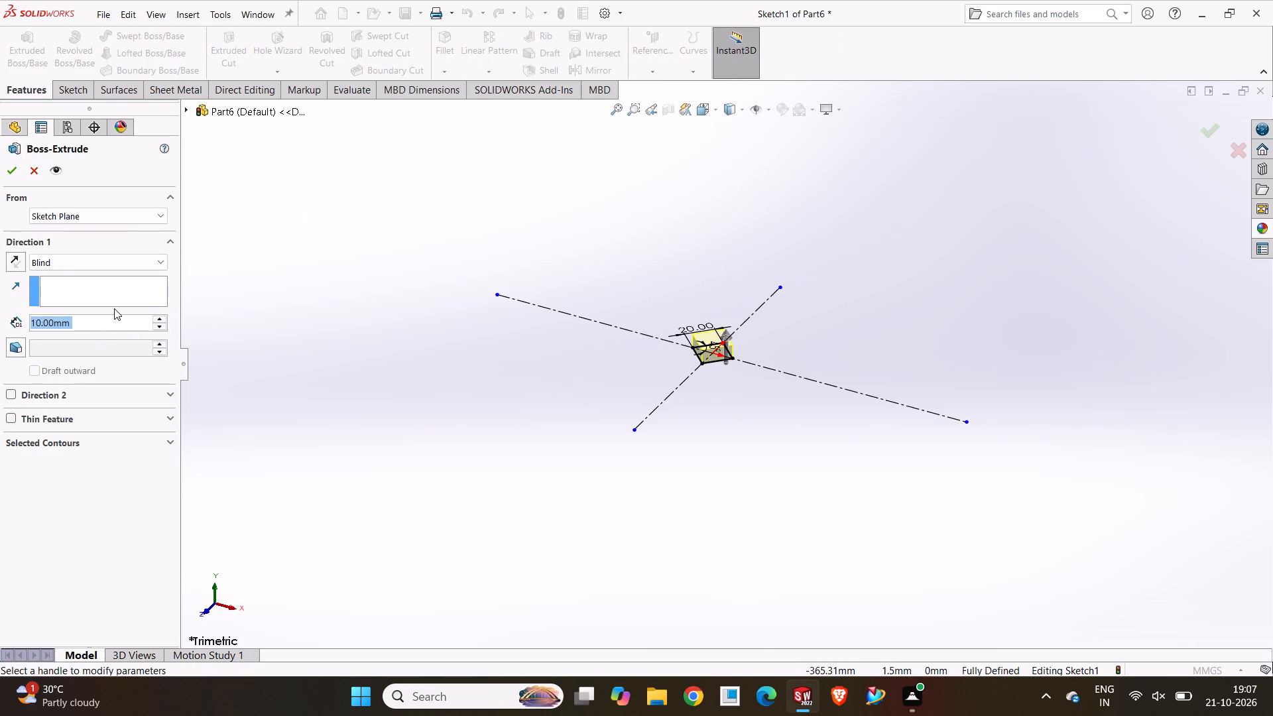
pyautogui.write('82')
pyautogui.press('Return')
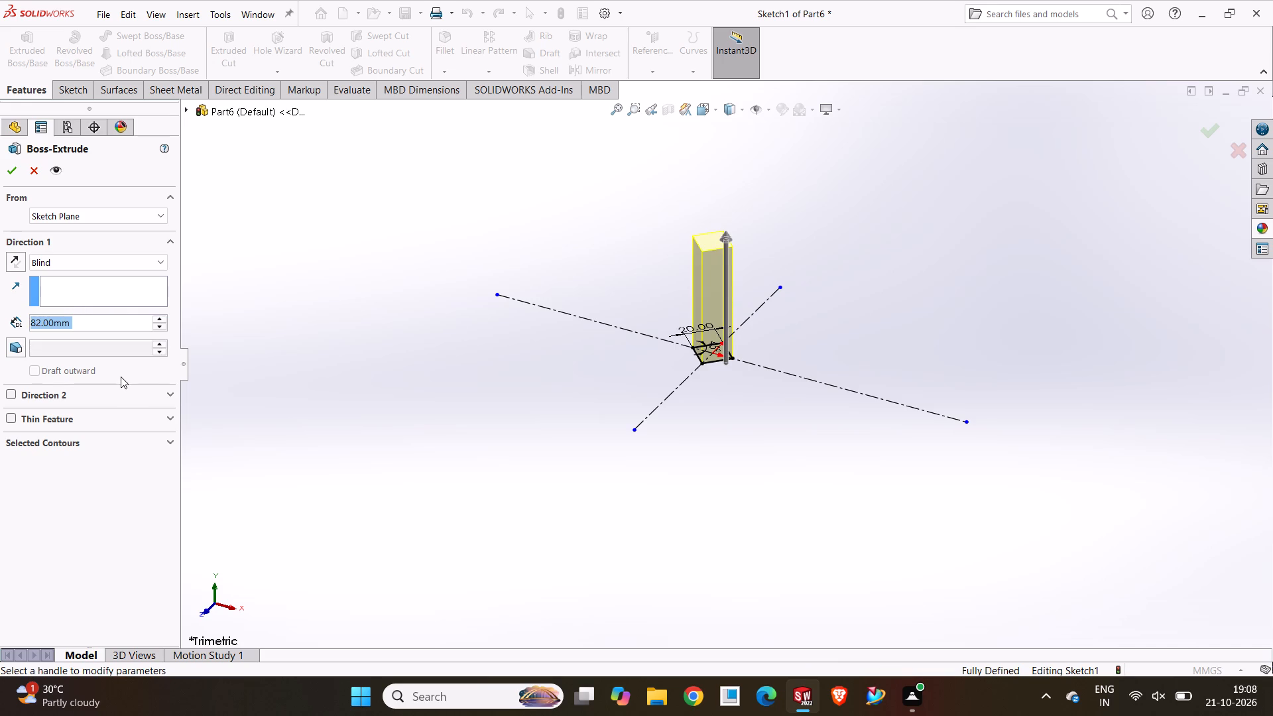
pyautogui.click(12, 166)
pyautogui.click(616, 358)
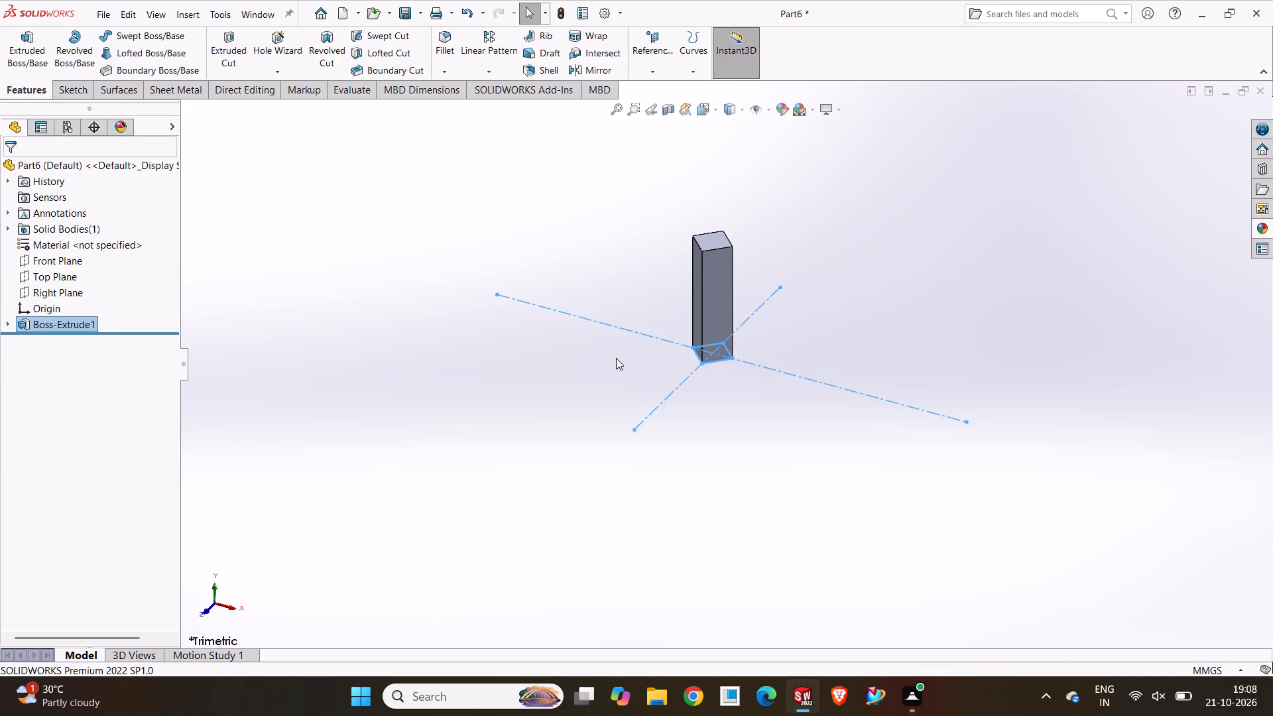
# On the upper end face of the square bar, sketch a circle about 16.3 mm in diameter centred on the origin.
pyautogui.moveTo(656, 359); pyautogui.dragTo(660, 488, button='middle')
pyautogui.scroll(-5, 726, 265)
pyautogui.moveTo(692, 306); pyautogui.dragTo(646, 370, button='middle')
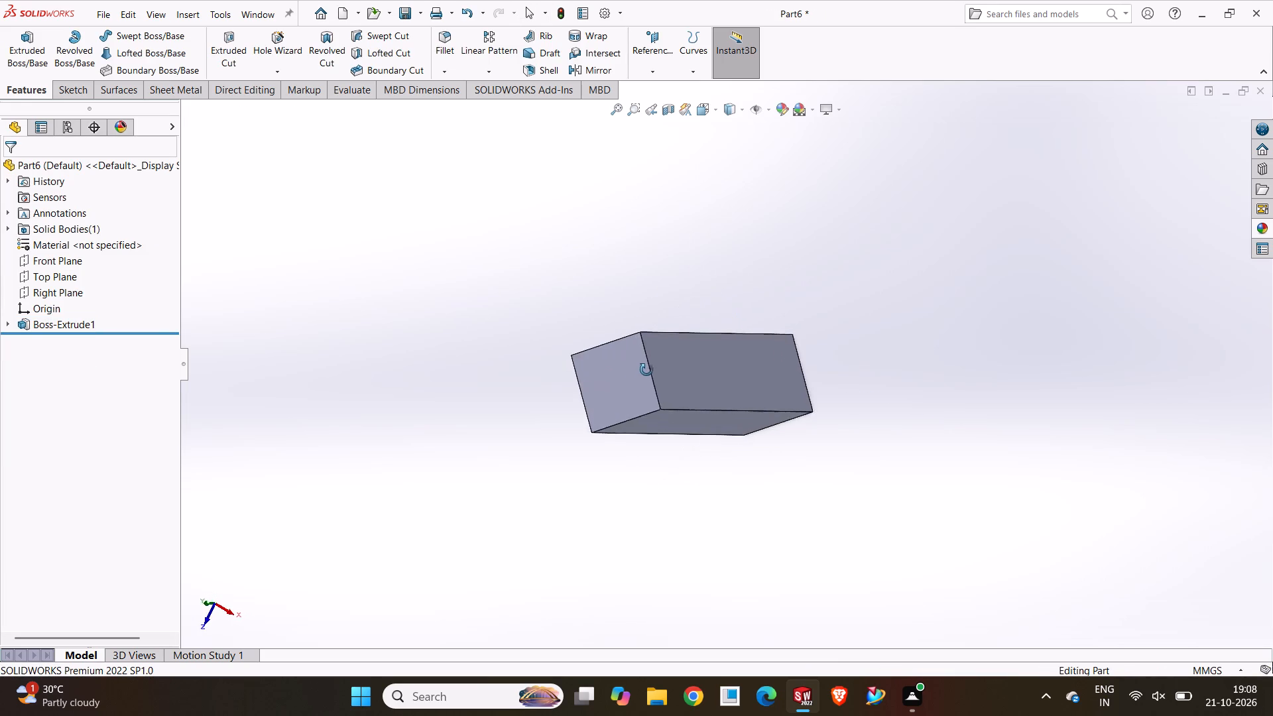
pyautogui.moveTo(646, 370); pyautogui.dragTo(692, 347, button='middle')
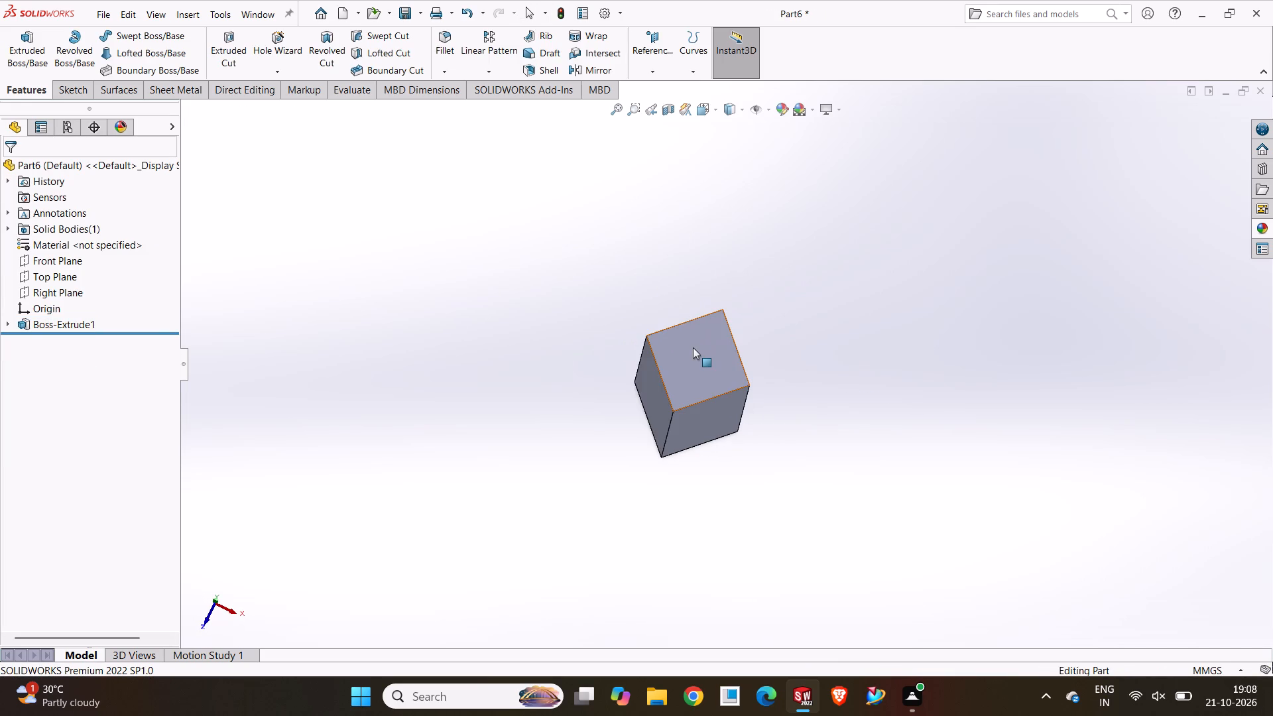
pyautogui.click(721, 363)
pyautogui.click(775, 331)
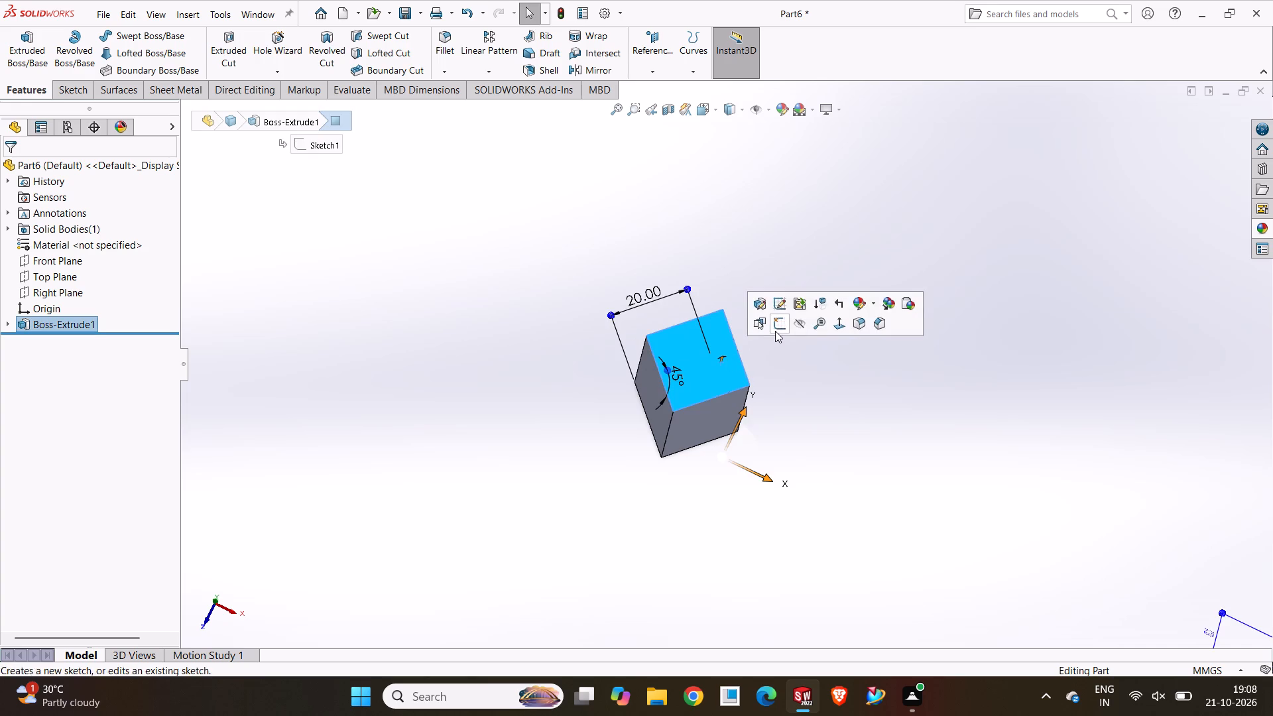
pyautogui.click(434, 360)
pyautogui.scroll(-3, 627, 241)
pyautogui.scroll(3, 624, 241)
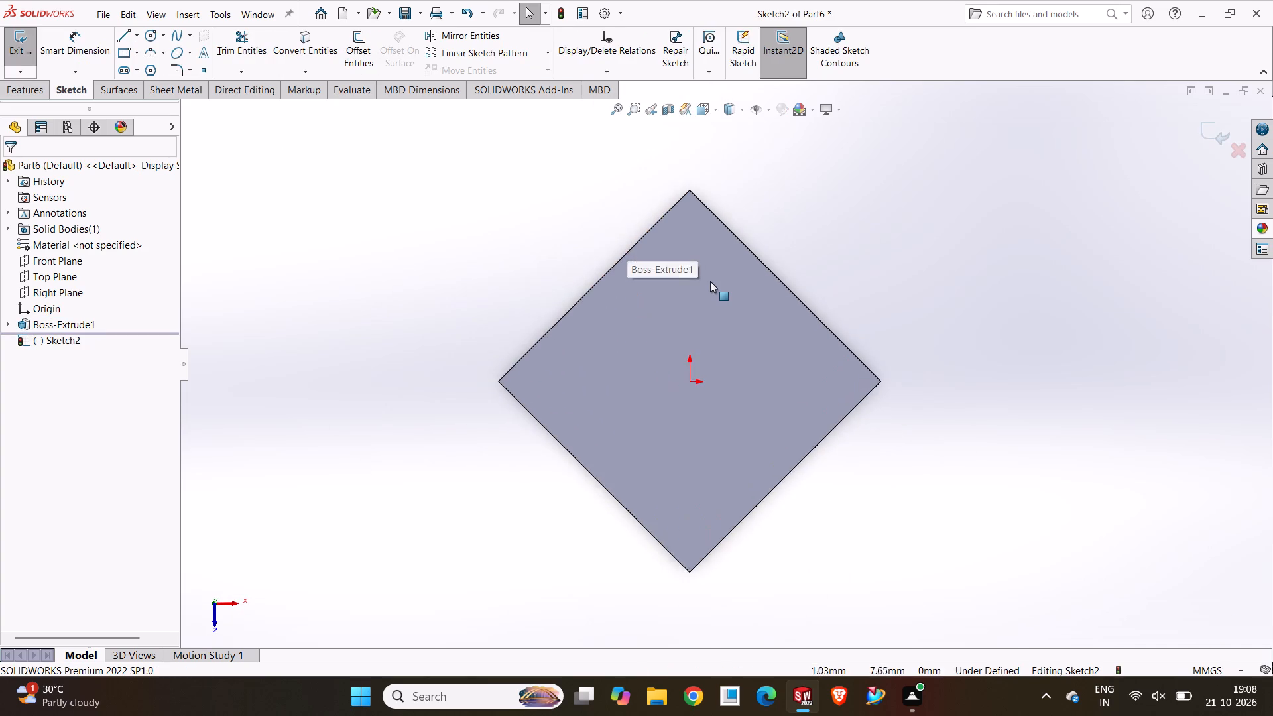
pyautogui.scroll(-2, 710, 281)
pyautogui.scroll(2, 709, 282)
pyautogui.scroll(-2, 721, 460)
pyautogui.scroll(1, 688, 426)
pyautogui.click(299, 442)
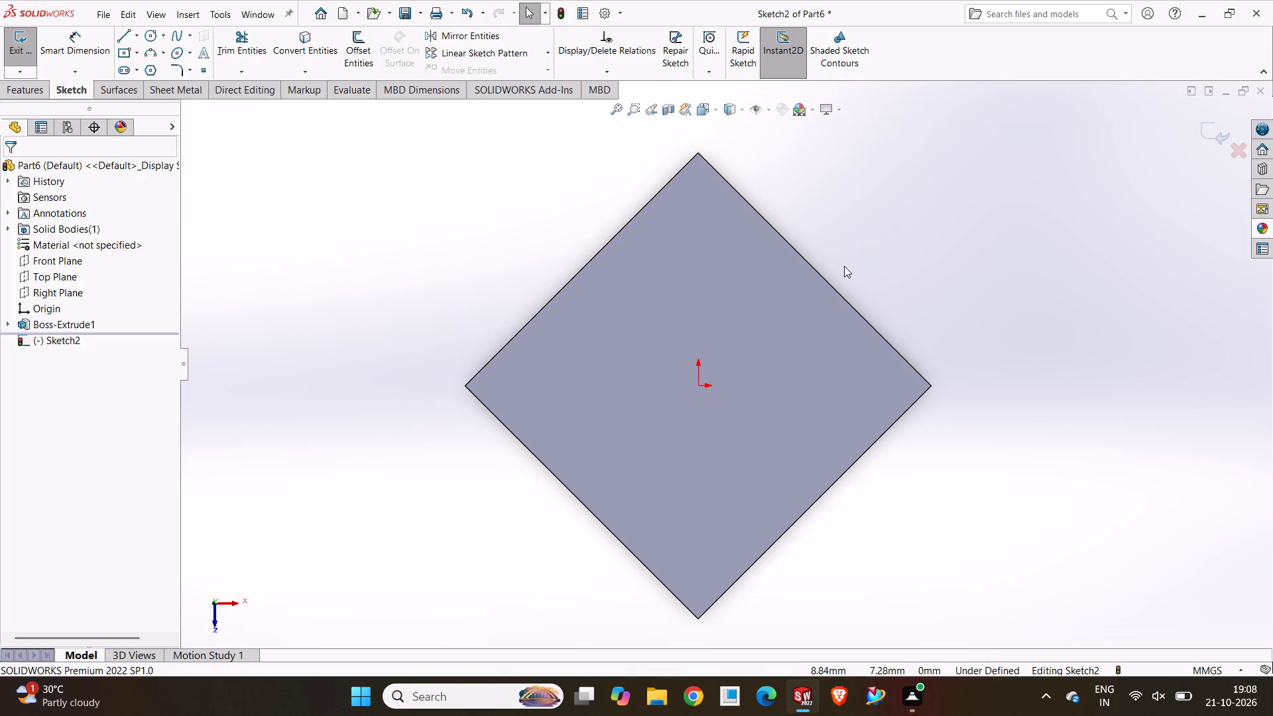
pyautogui.click(151, 38)
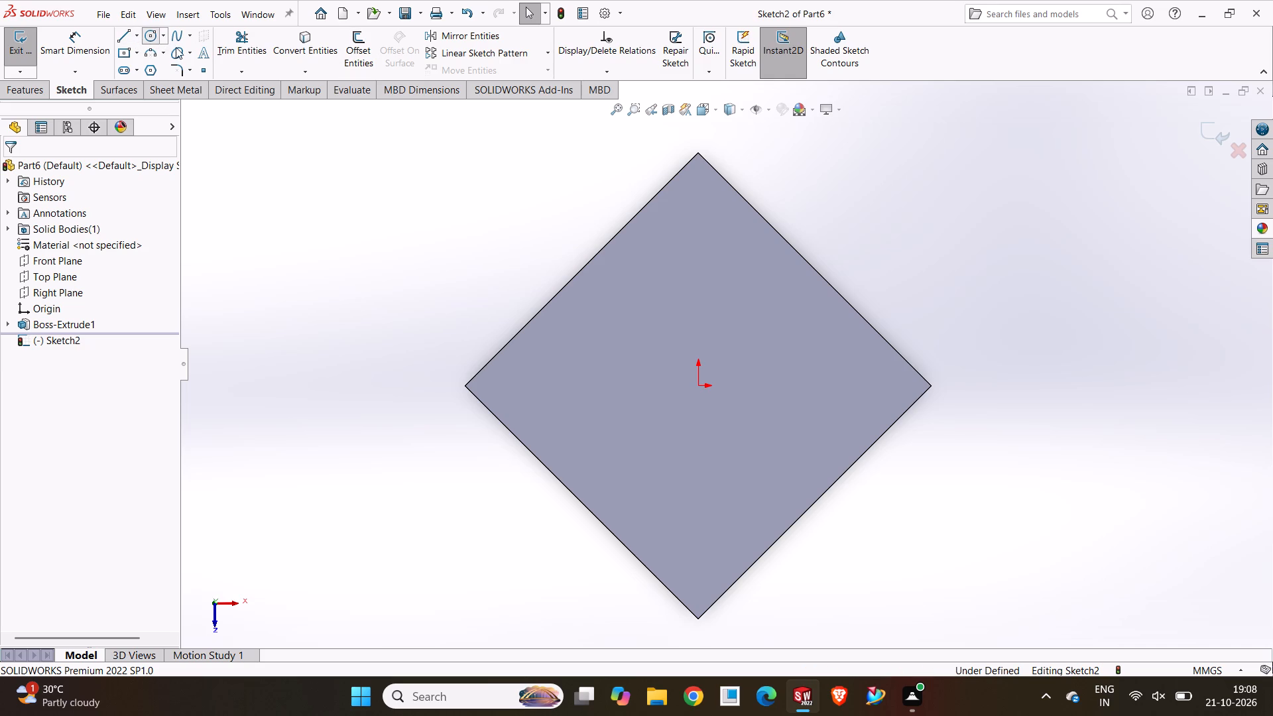
pyautogui.click(696, 385)
pyautogui.click(707, 252)
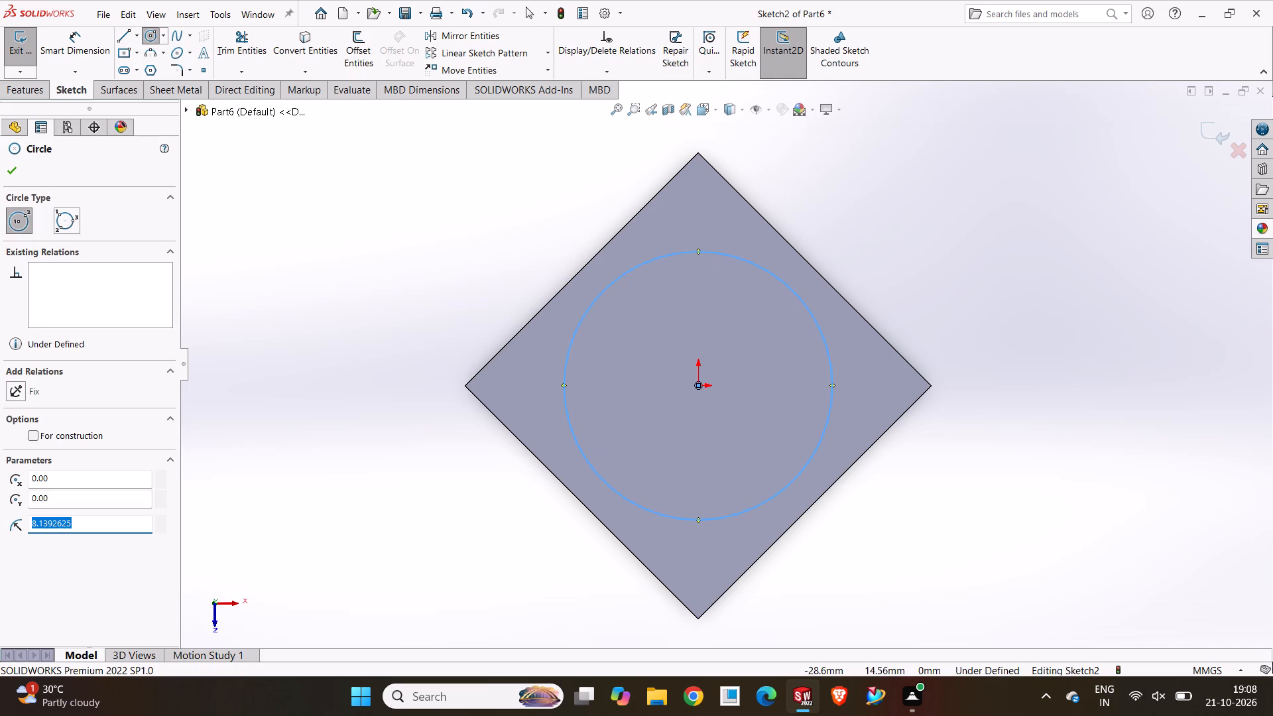
# Dimension the circle's diameter as 19 mm.
pyautogui.click(71, 44)
pyautogui.click(615, 272)
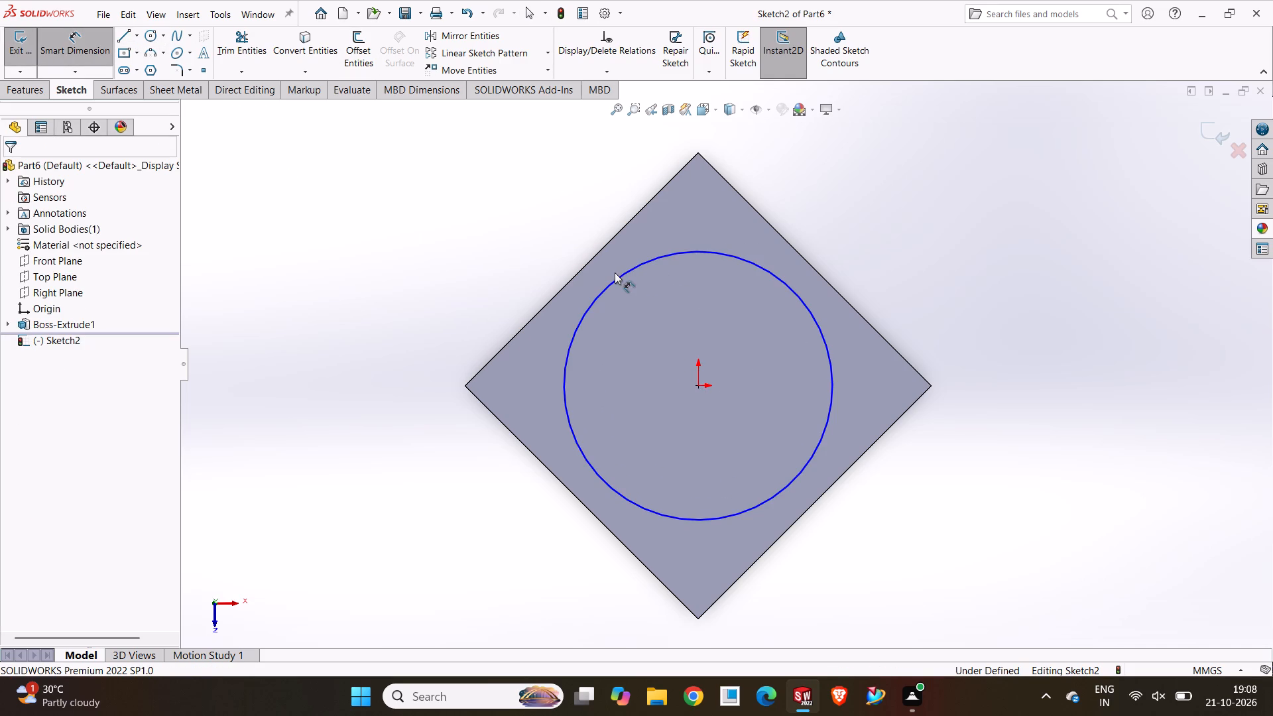
pyautogui.click(615, 277)
pyautogui.click(522, 218)
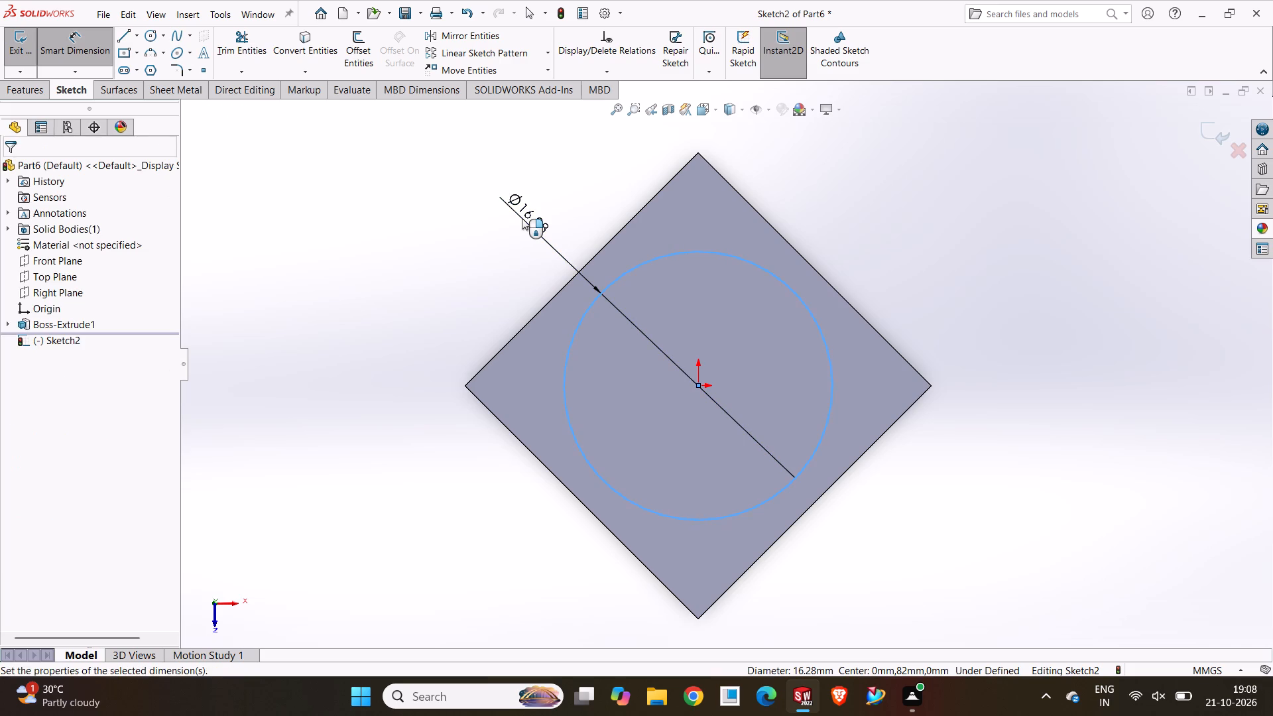
pyautogui.write('19')
pyautogui.press('Return')
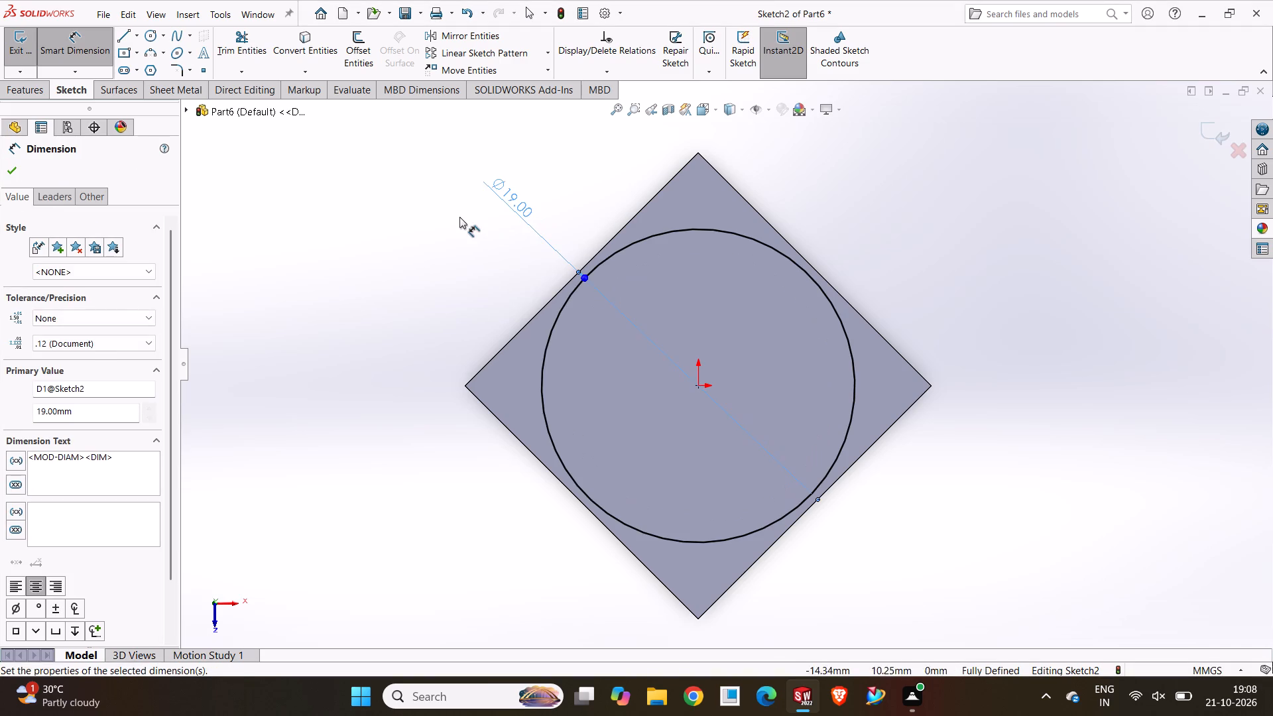
pyautogui.click(457, 216)
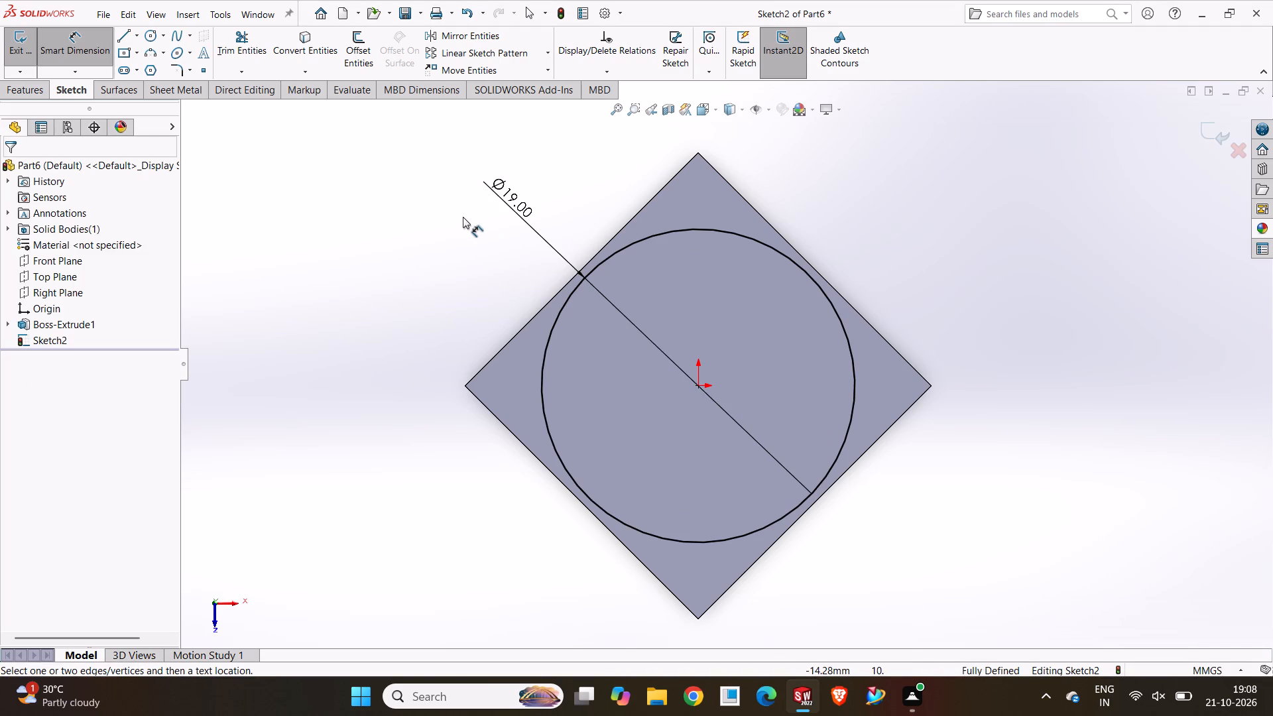
# Cut-extrude the 19 mm circle as a blind pocket 5 mm deep into the bar's upper end.
pyautogui.click(11, 86)
pyautogui.click(235, 52)
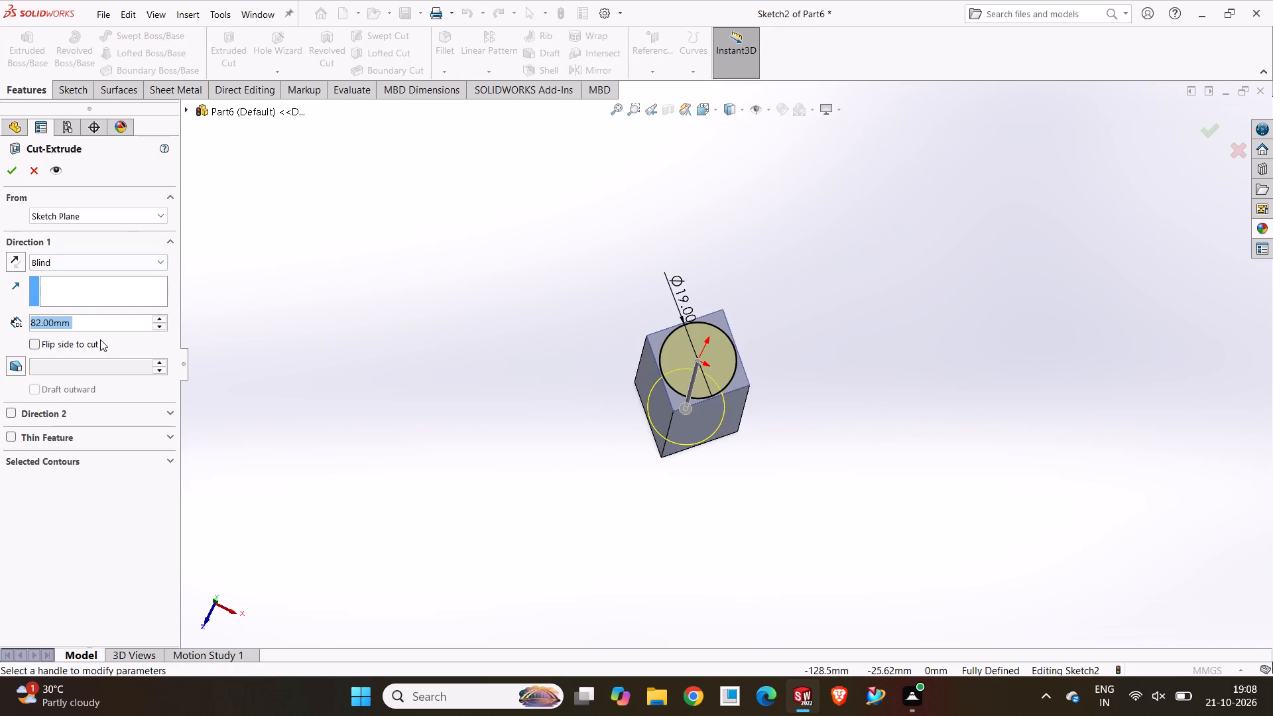
pyautogui.press('5')
pyautogui.press('Return')
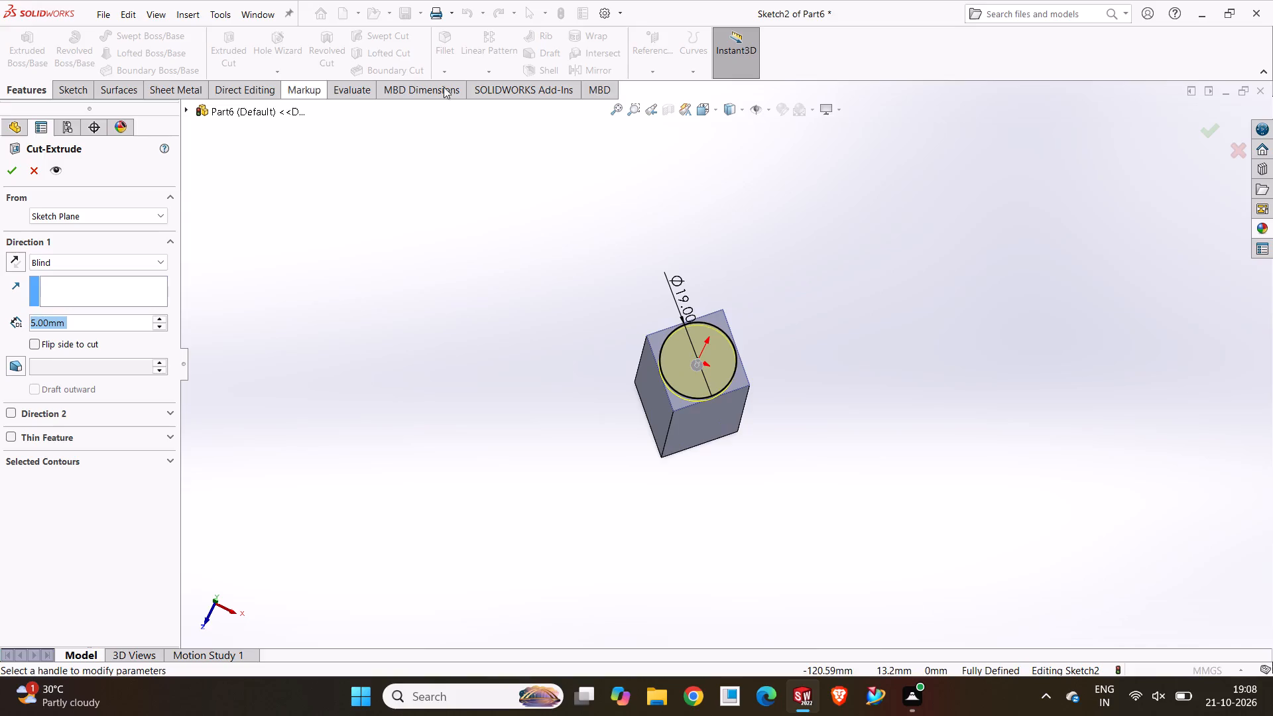
pyautogui.moveTo(541, 449); pyautogui.dragTo(513, 366, button='middle')
pyautogui.scroll(-3, 633, 314)
pyautogui.moveTo(644, 312); pyautogui.dragTo(599, 255, button='middle')
pyautogui.scroll(-1, 643, 312)
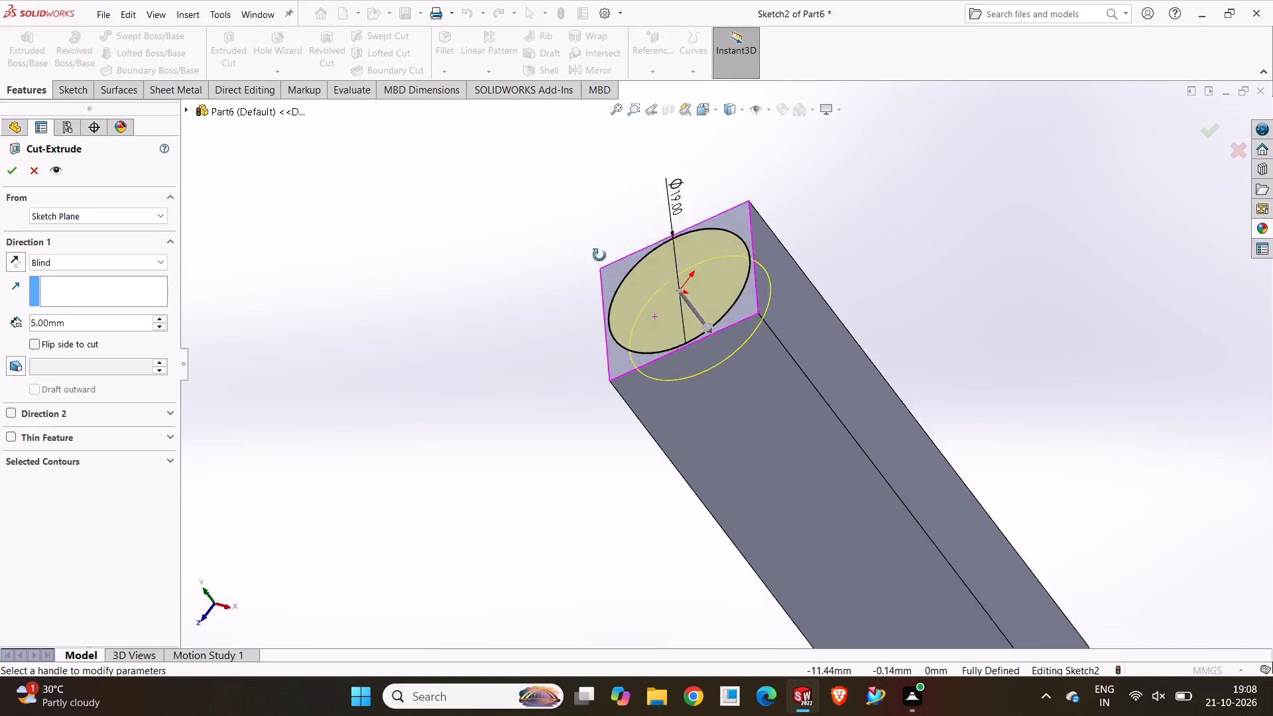
pyautogui.moveTo(599, 255); pyautogui.dragTo(595, 236, button='middle')
pyautogui.moveTo(489, 300); pyautogui.dragTo(569, 339, button='middle')
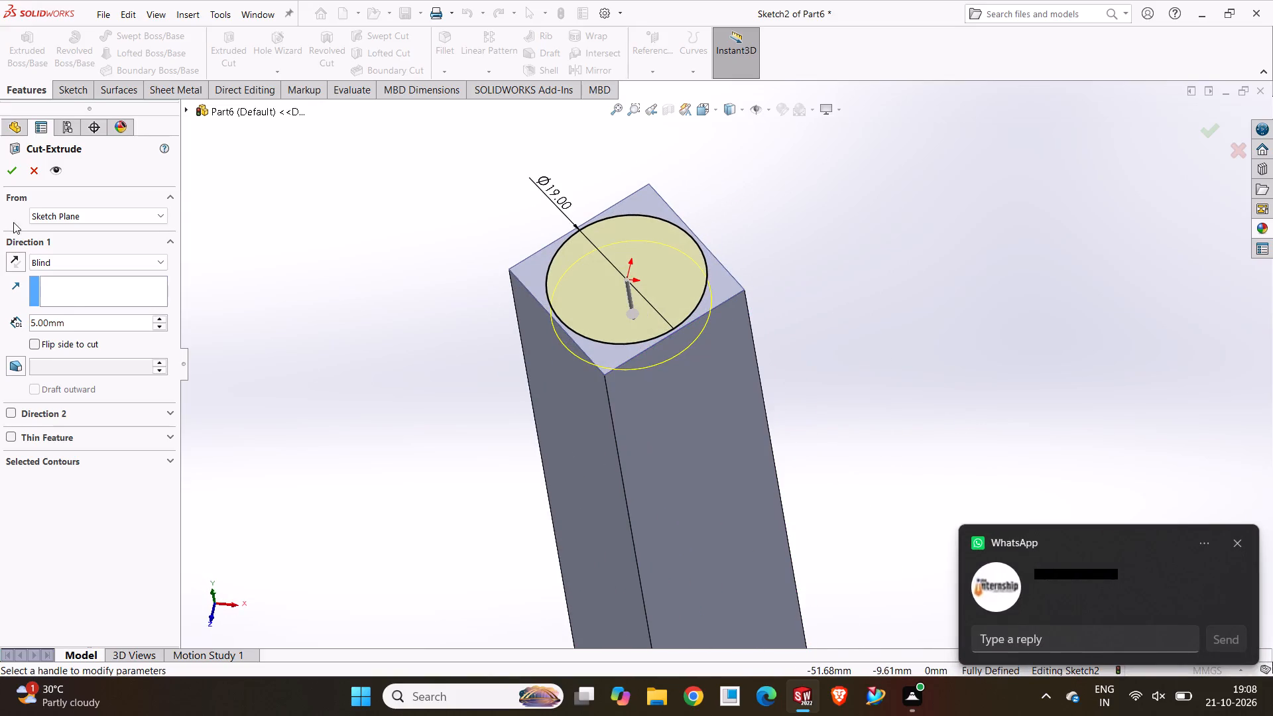
pyautogui.click(8, 173)
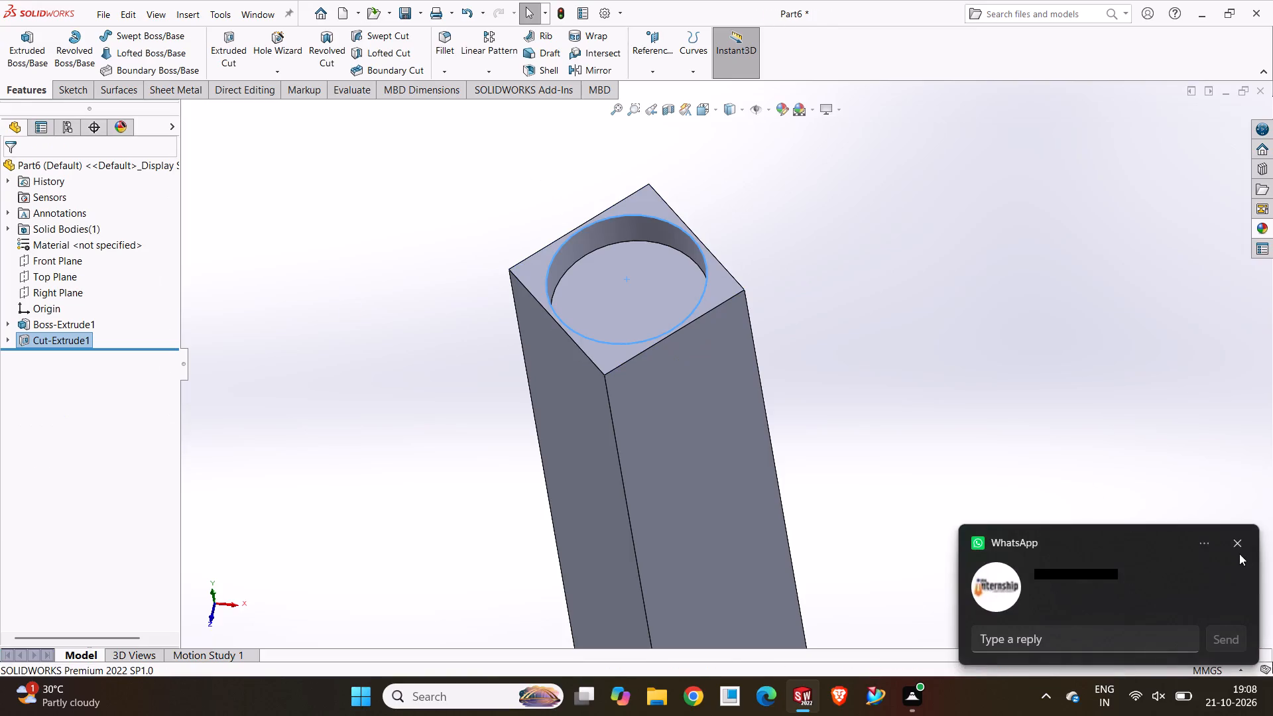
pyautogui.click(1239, 550)
pyautogui.click(1030, 373)
# On the bottom end face of the square bar, sketch a circle about 14.6 mm in diameter centred on the origin.
pyautogui.moveTo(854, 412); pyautogui.dragTo(859, 373, button='middle')
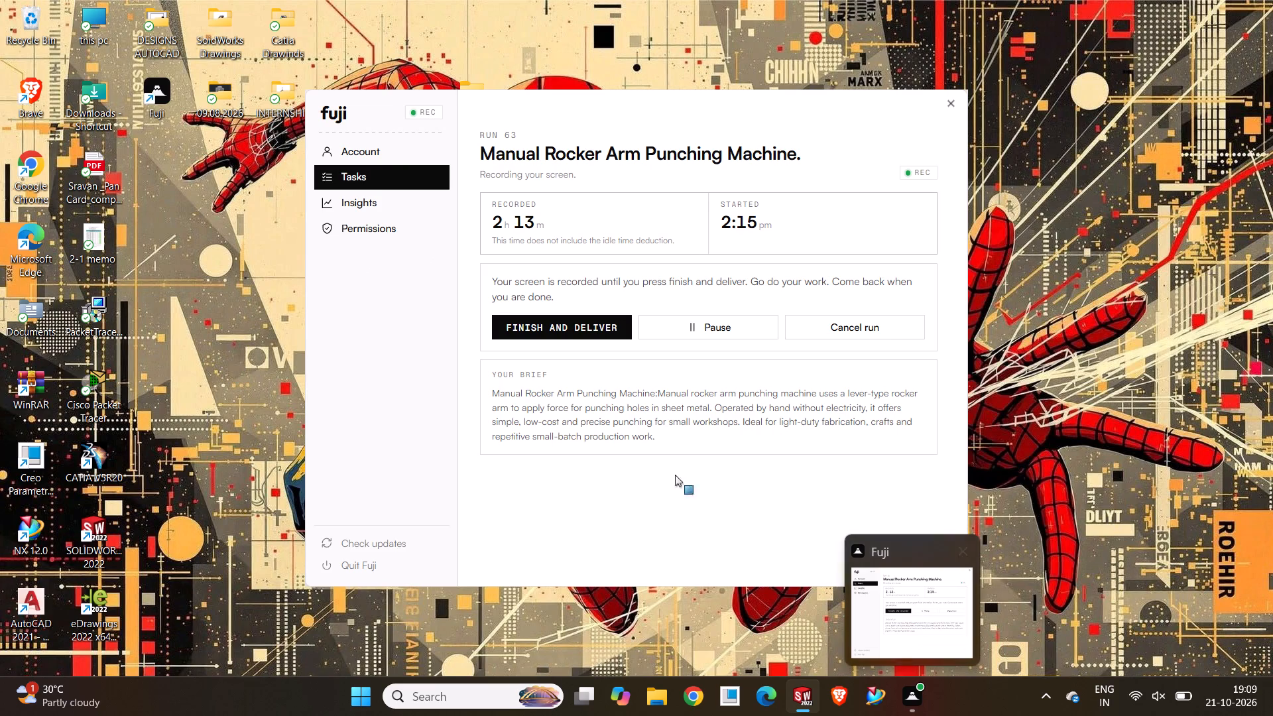
pyautogui.moveTo(406, 326); pyautogui.dragTo(391, 282, button='middle')
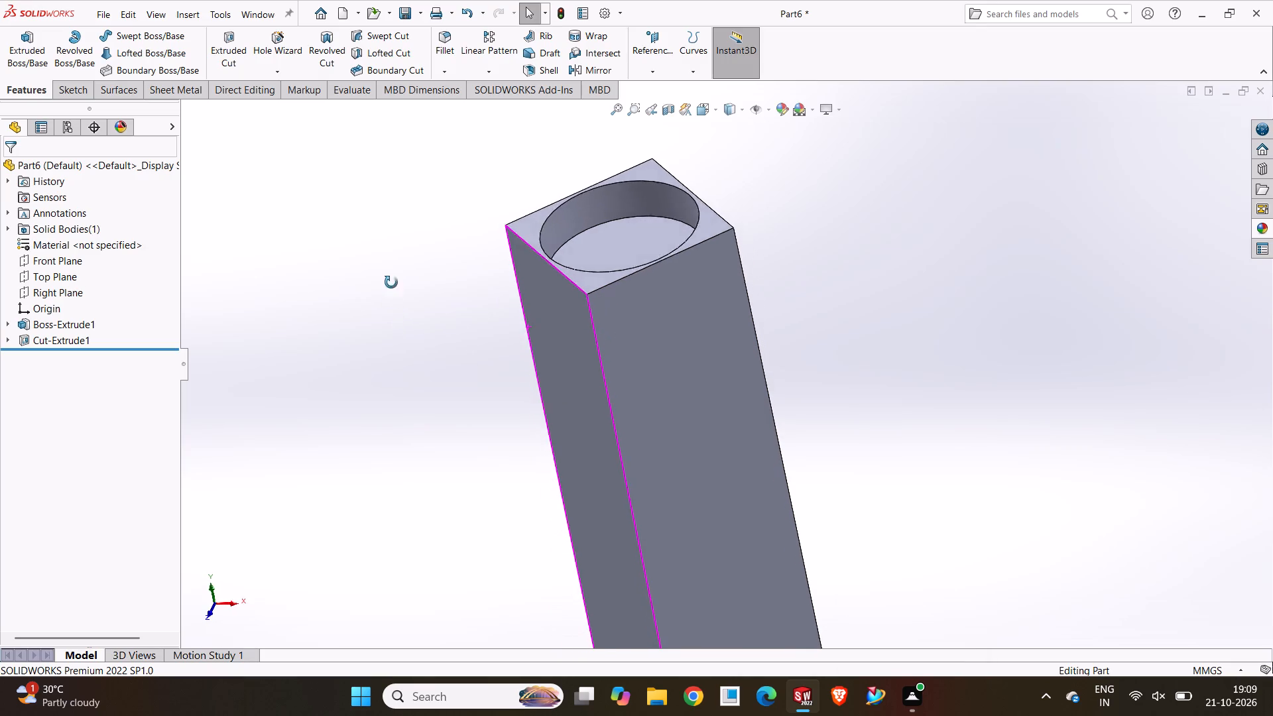
pyautogui.moveTo(391, 282); pyautogui.dragTo(402, 348, button='middle')
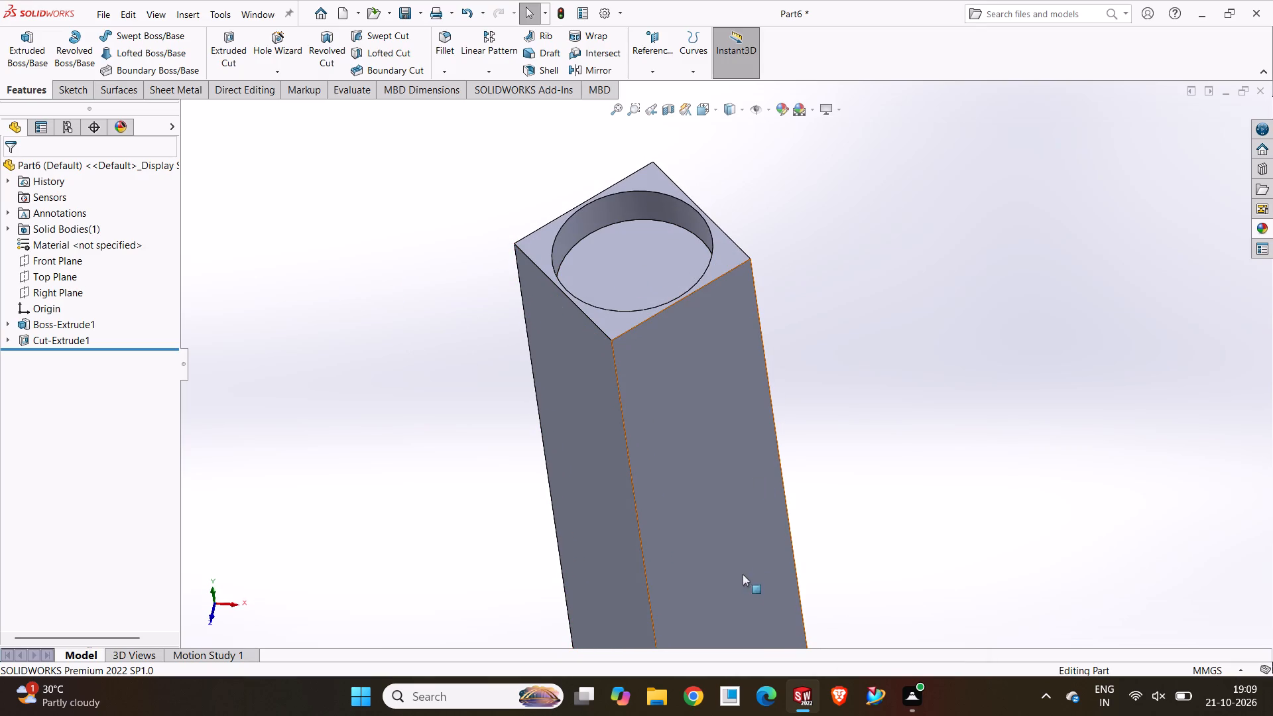
pyautogui.scroll(2, 785, 302)
pyautogui.scroll(-1, 794, 347)
pyautogui.scroll(2, 794, 348)
pyautogui.middleClick(774, 376)
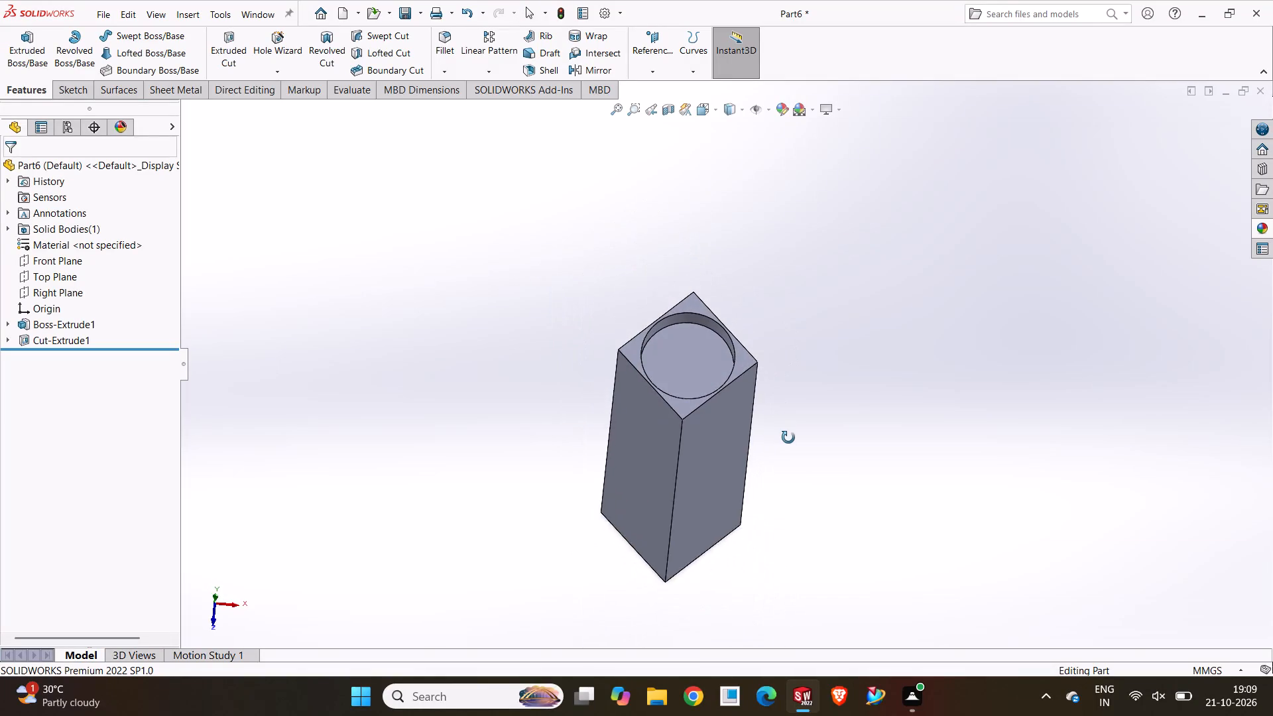
pyautogui.moveTo(776, 352); pyautogui.dragTo(778, 338, button='middle')
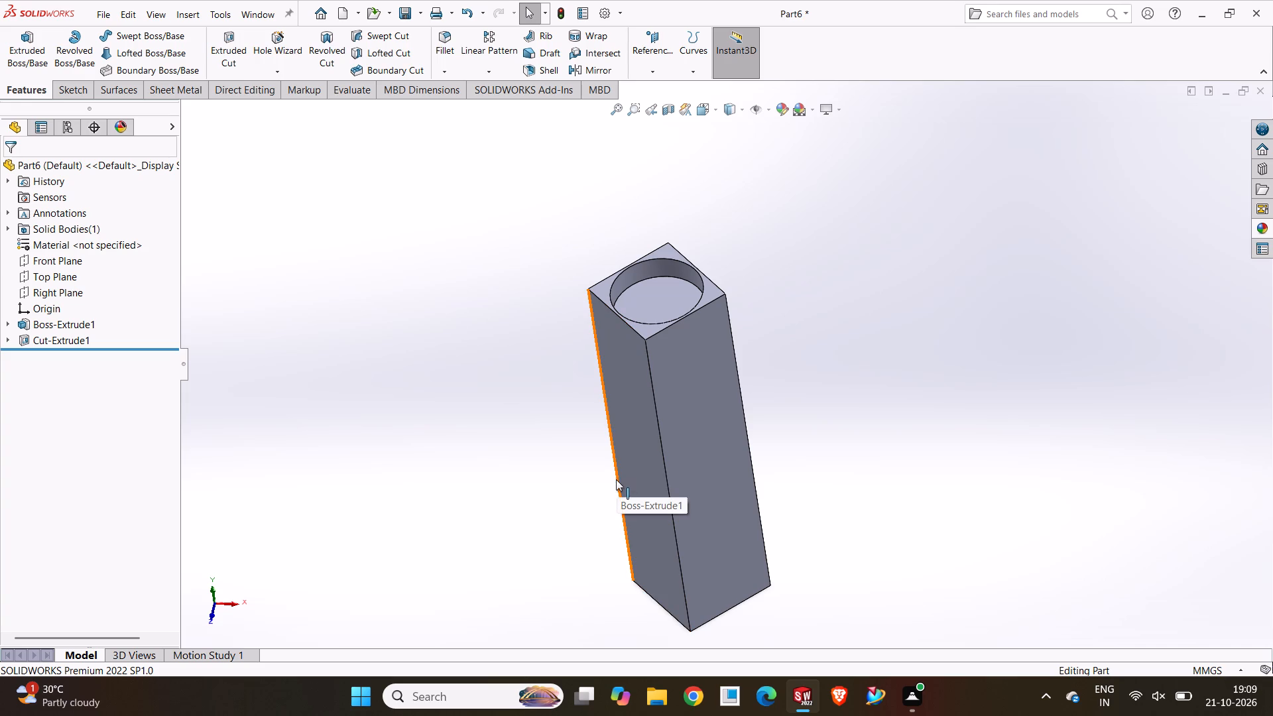
pyautogui.moveTo(662, 459); pyautogui.dragTo(747, 301, button='middle')
pyautogui.moveTo(711, 499); pyautogui.dragTo(722, 389, button='middle')
pyautogui.click(668, 590)
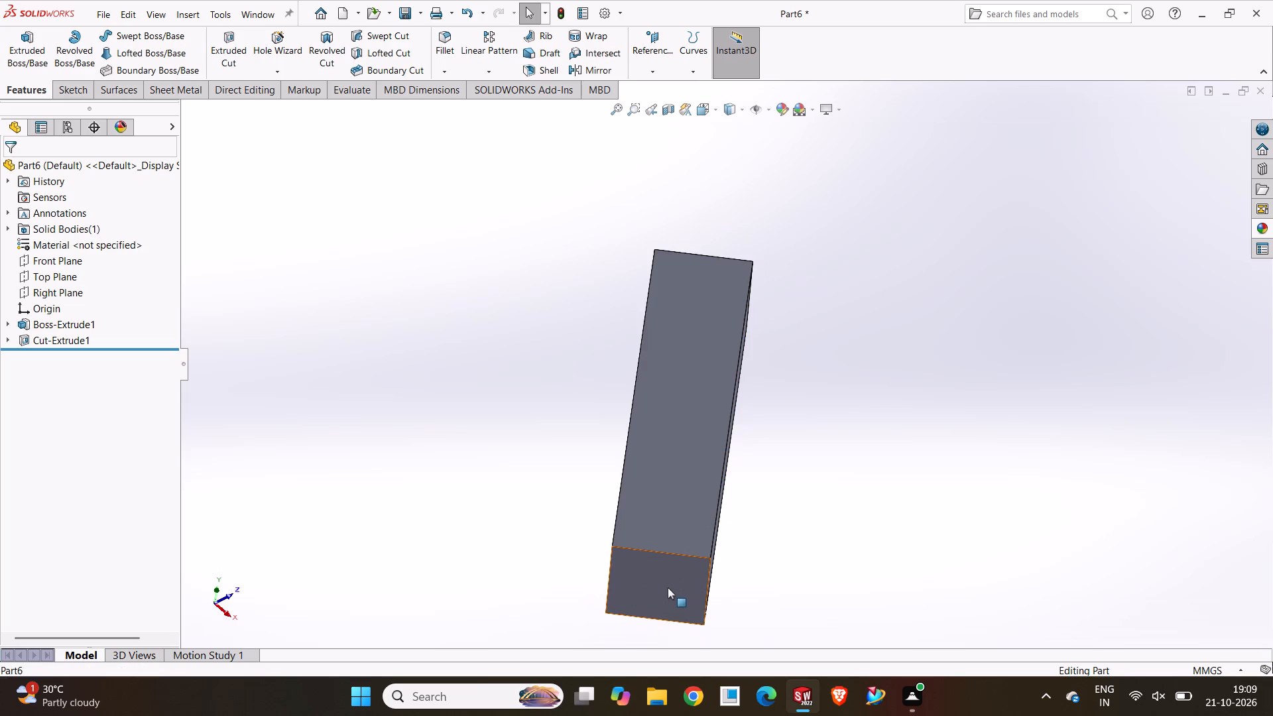
pyautogui.click(727, 556)
pyautogui.click(386, 542)
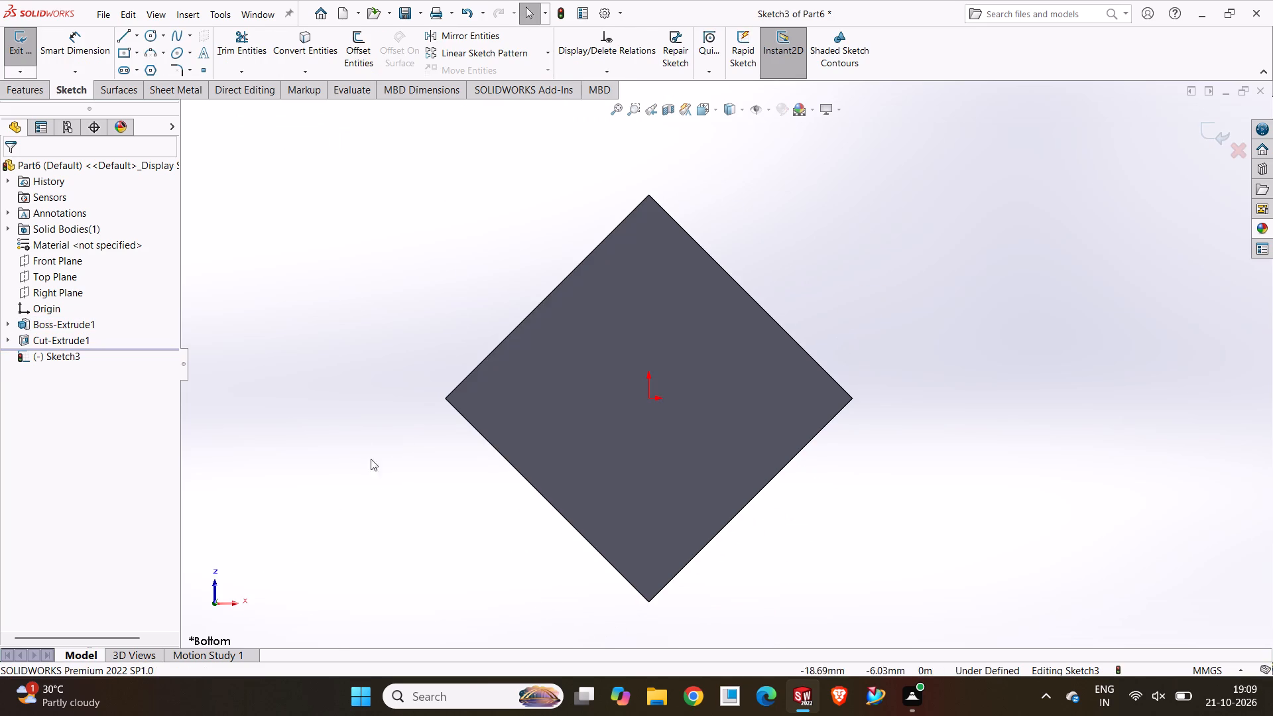
pyautogui.moveTo(147, 33); pyautogui.dragTo(154, 38)
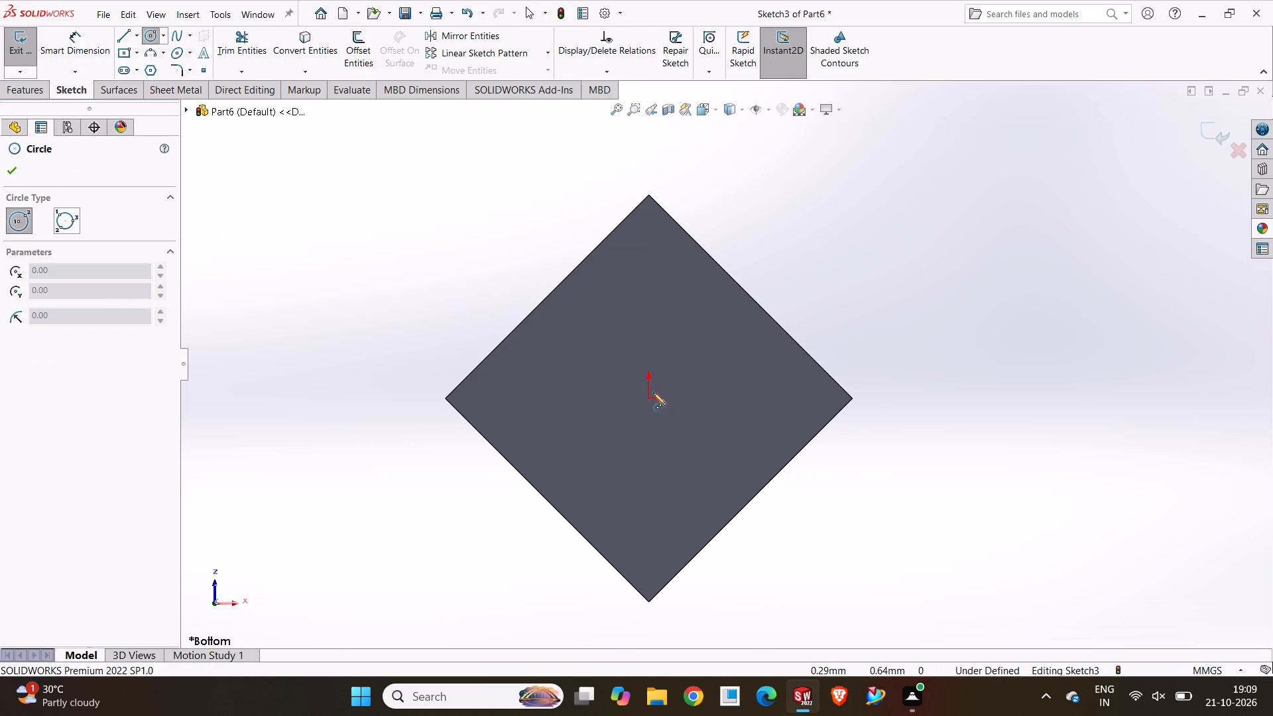
pyautogui.click(652, 400)
pyautogui.click(649, 293)
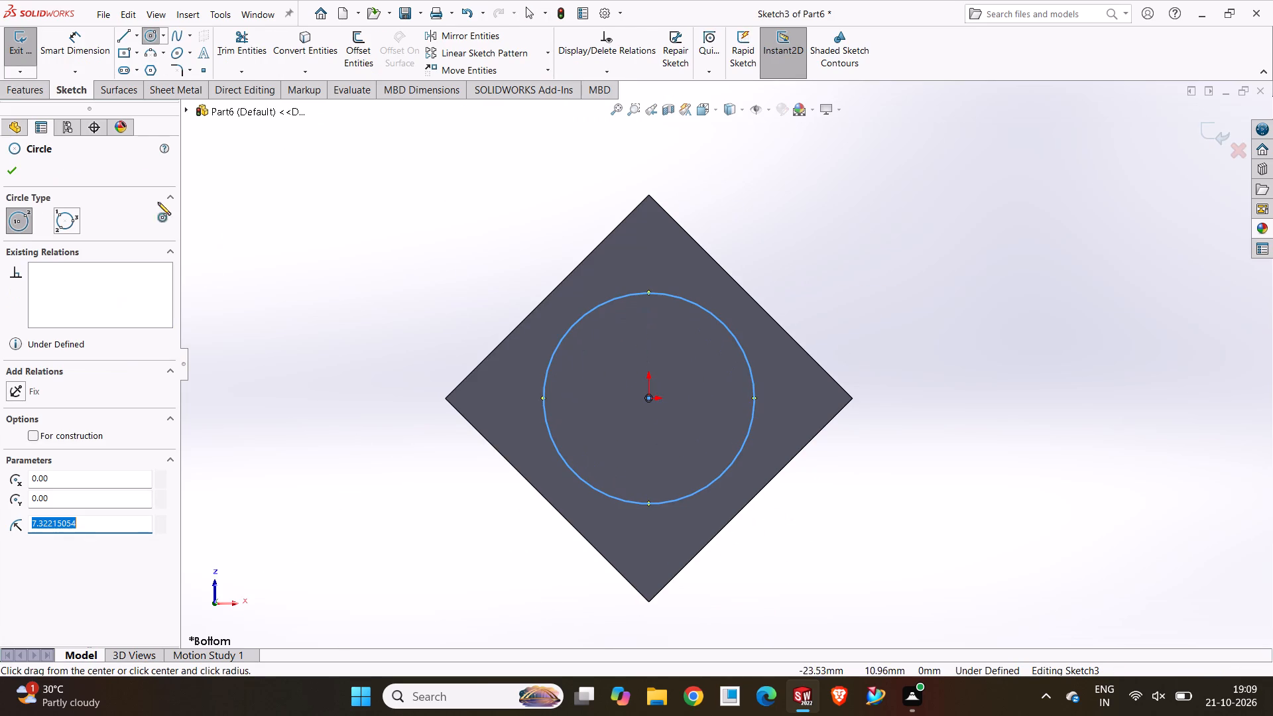
# Sketch a second, smaller circle about 6.8 mm in diameter centred on the origin, inside the existing circle.
pyautogui.click(97, 58)
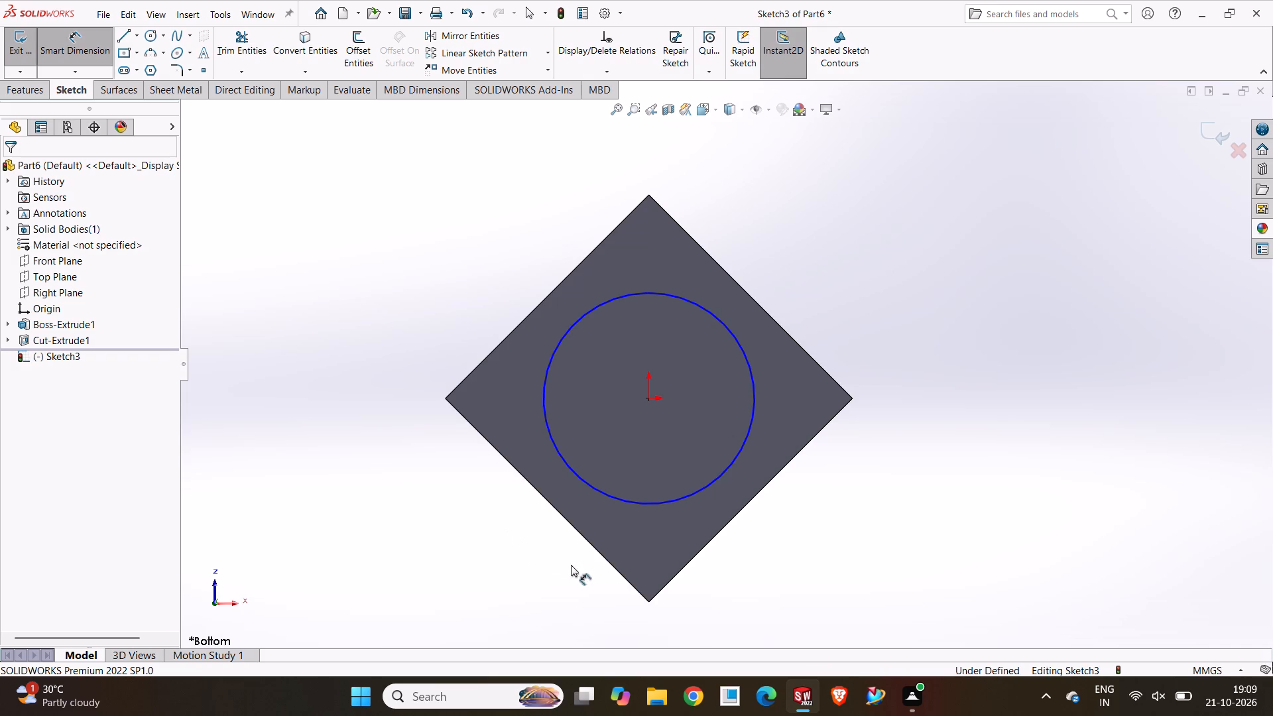
pyautogui.click(151, 40)
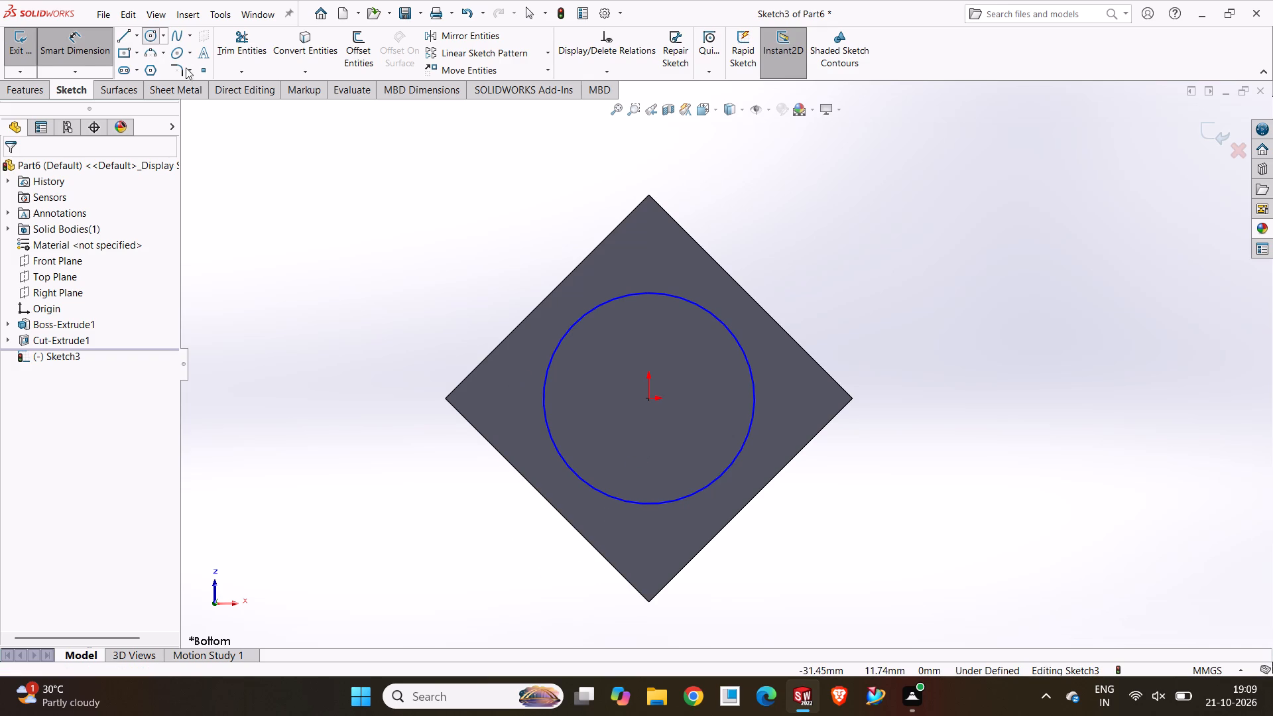
pyautogui.click(650, 400)
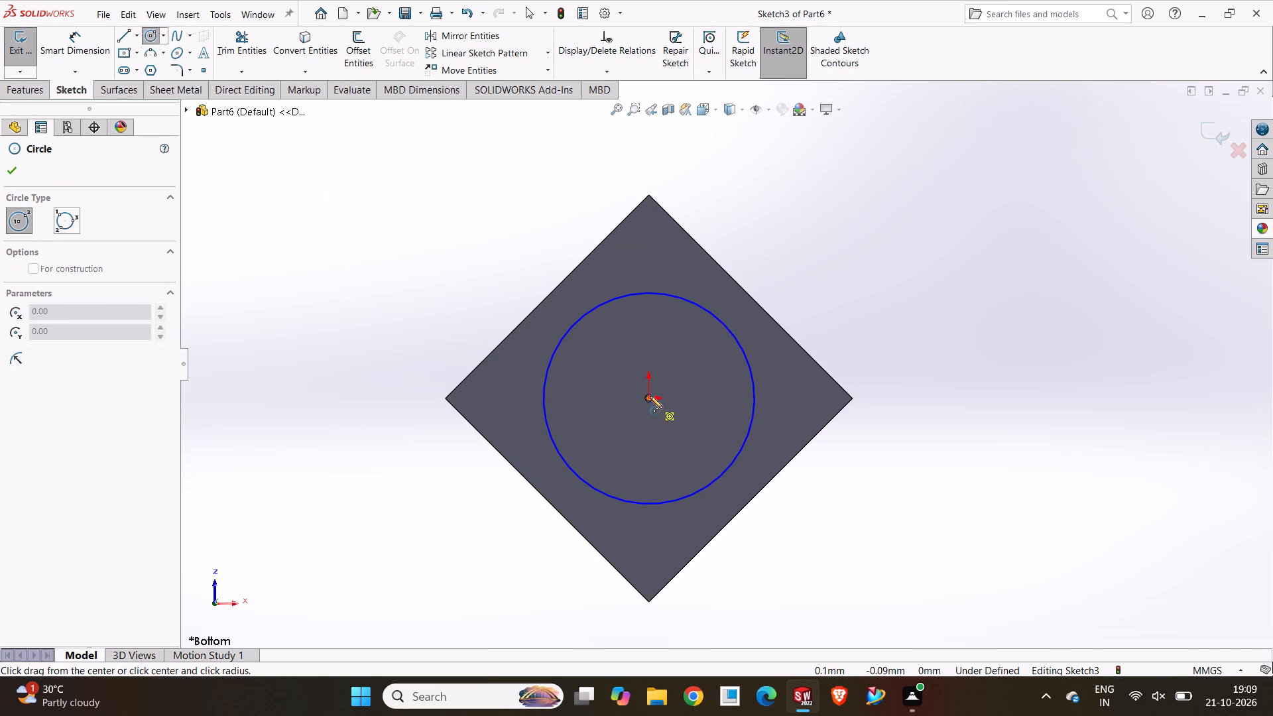
pyautogui.click(647, 349)
# Dimension the outer circle's diameter as 20 mm and place the dimension clear of the square profile.
pyautogui.click(91, 46)
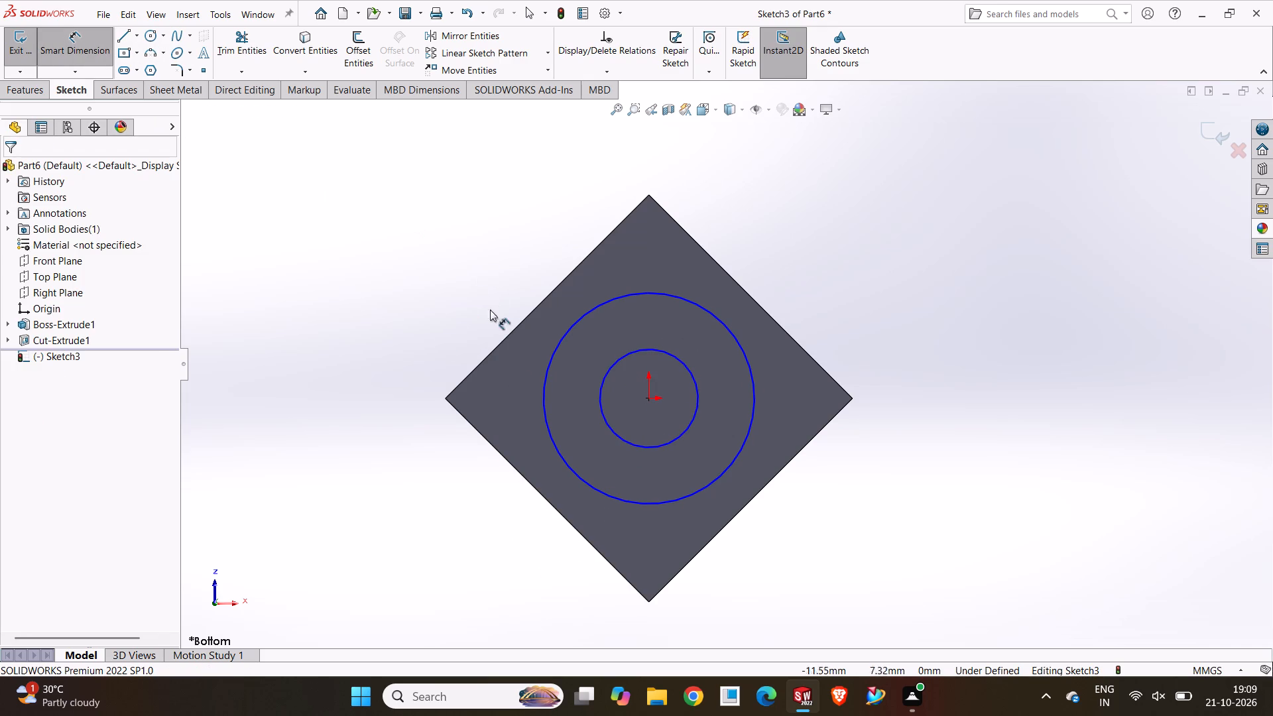
pyautogui.moveTo(548, 354); pyautogui.dragTo(557, 371)
pyautogui.click(548, 356)
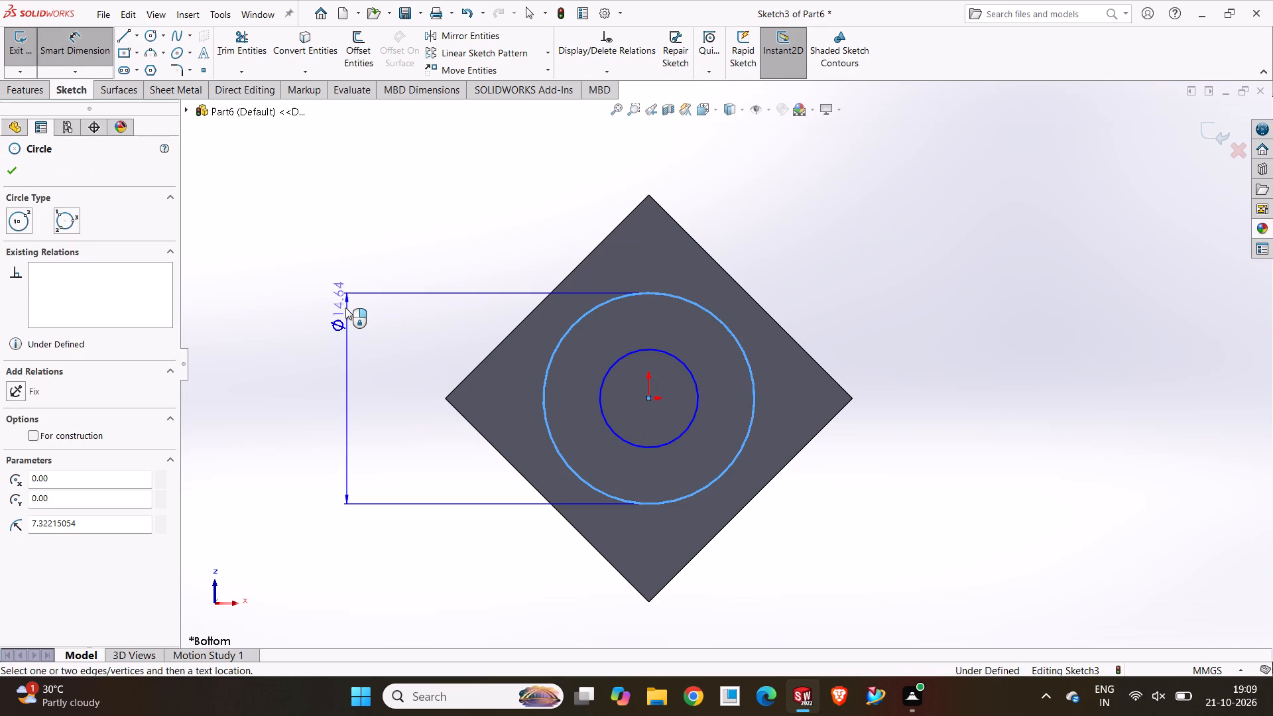
pyautogui.click(345, 308)
pyautogui.write('20')
pyautogui.press('Return')
pyautogui.click(320, 383)
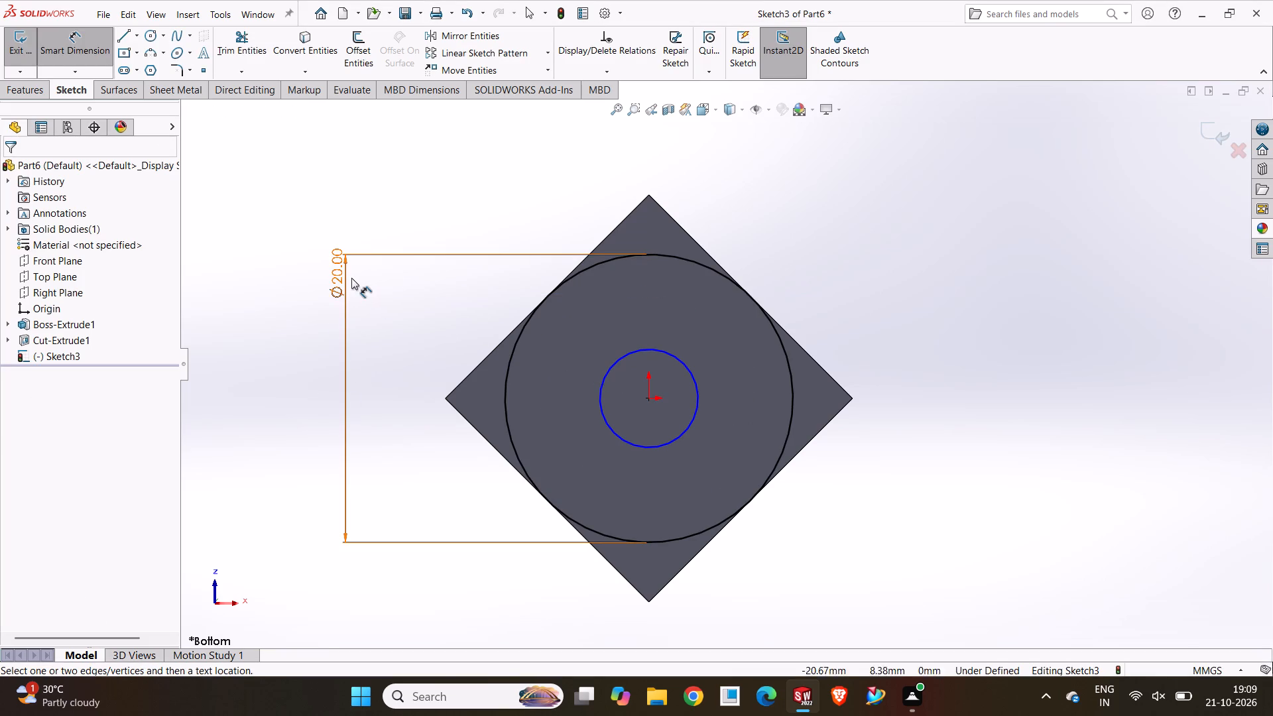
pyautogui.moveTo(339, 274); pyautogui.dragTo(324, 373)
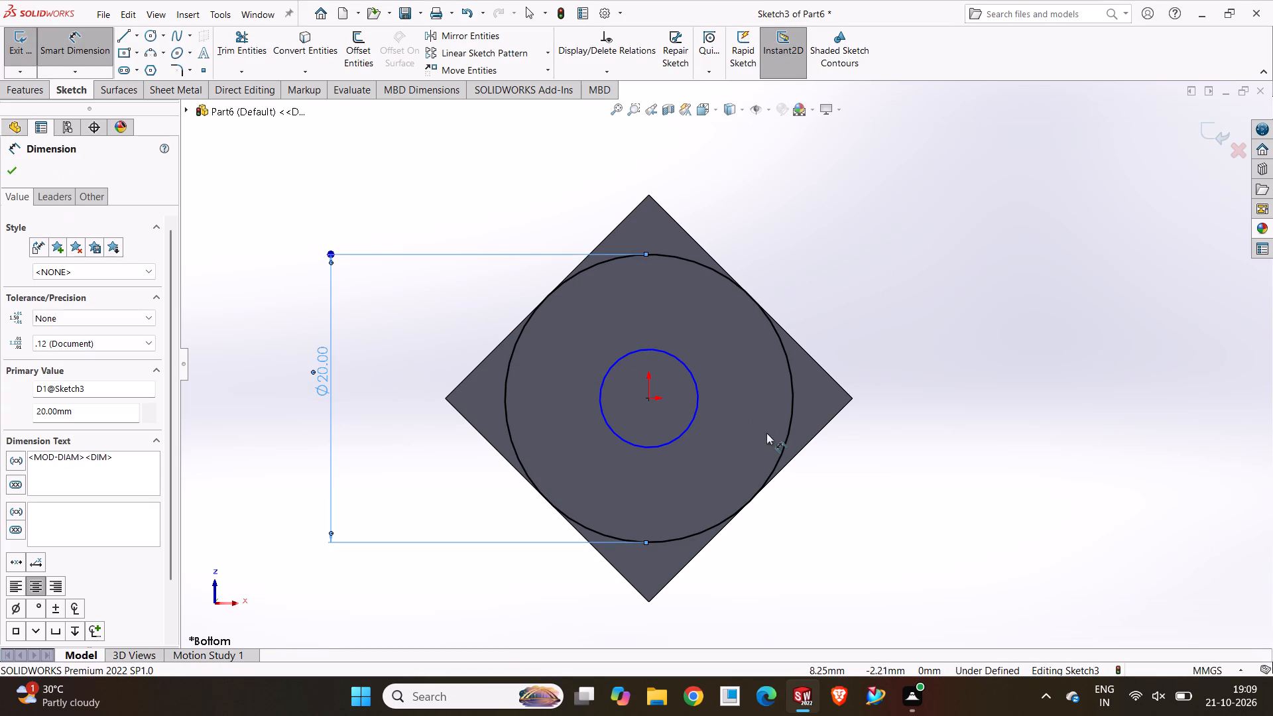
# Dimension the inner circle's diameter as 12 mm.
pyautogui.click(690, 429)
pyautogui.click(862, 198)
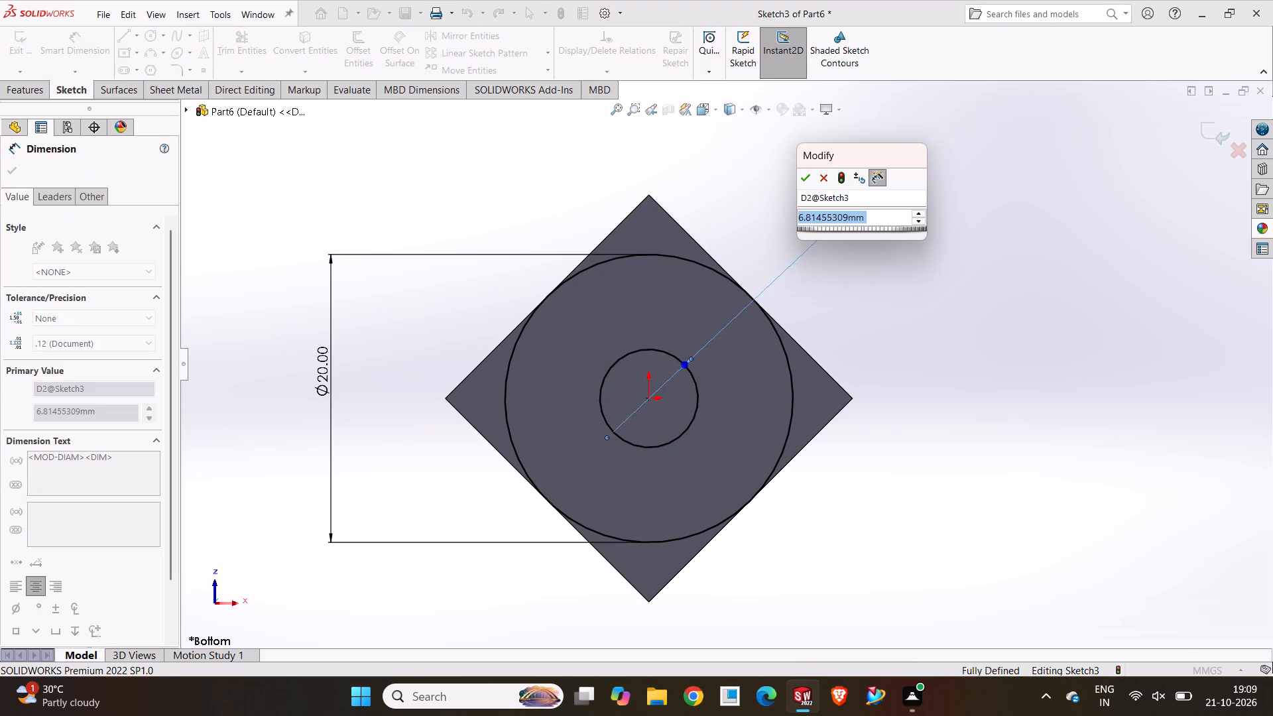
pyautogui.write('12')
pyautogui.press('Return')
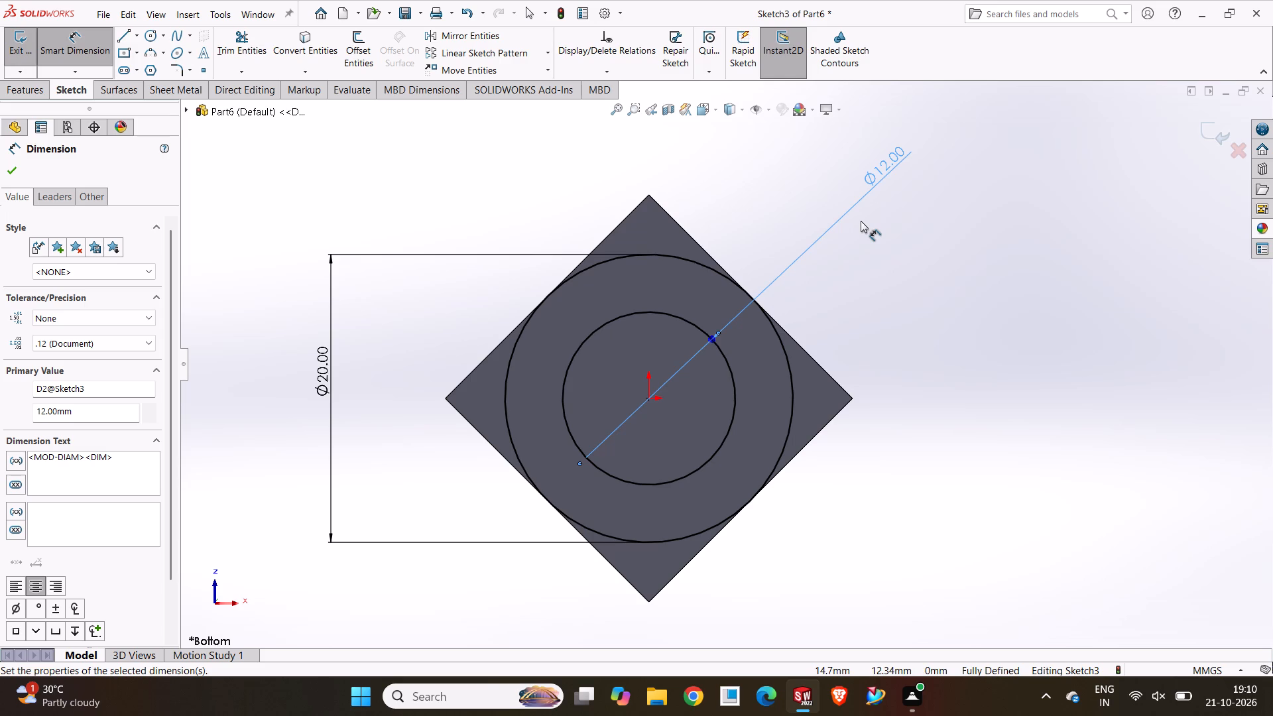
pyautogui.click(13, 172)
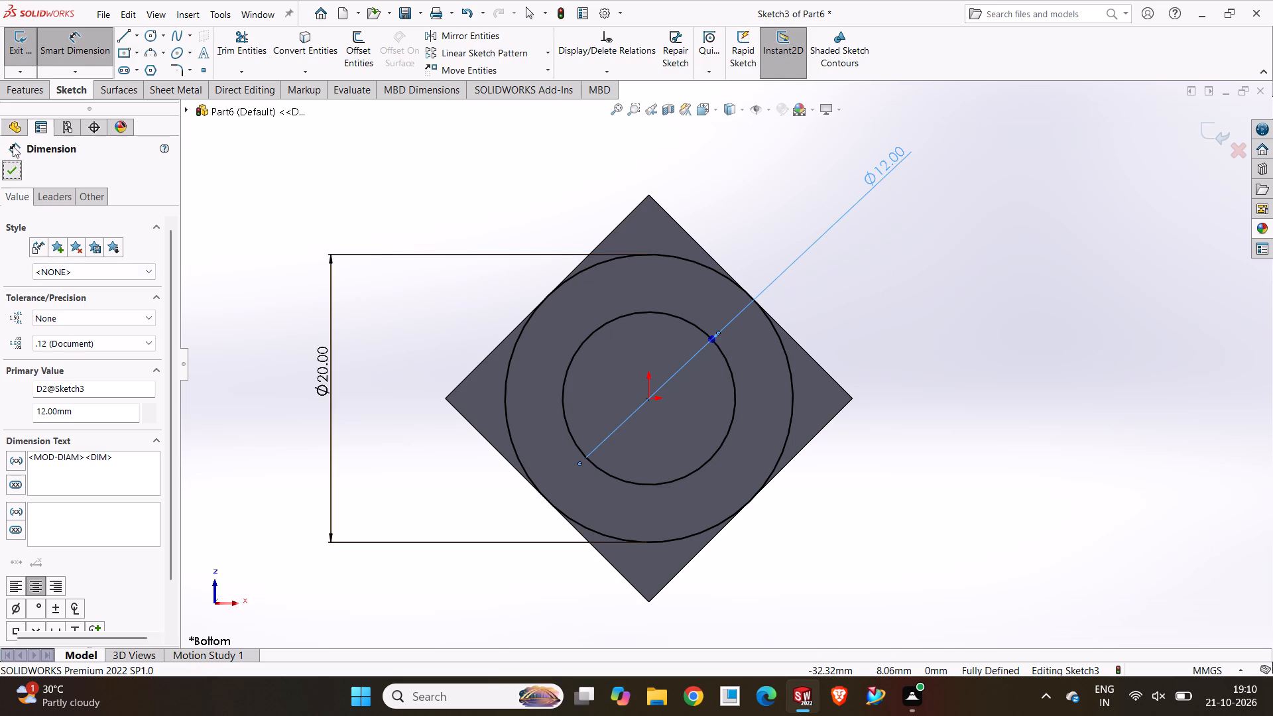
# Boss-extrude the full 20 mm circle contour 15 mm blind outward from the bar's bottom end, merged with the bar.
pyautogui.click(25, 97)
pyautogui.click(36, 68)
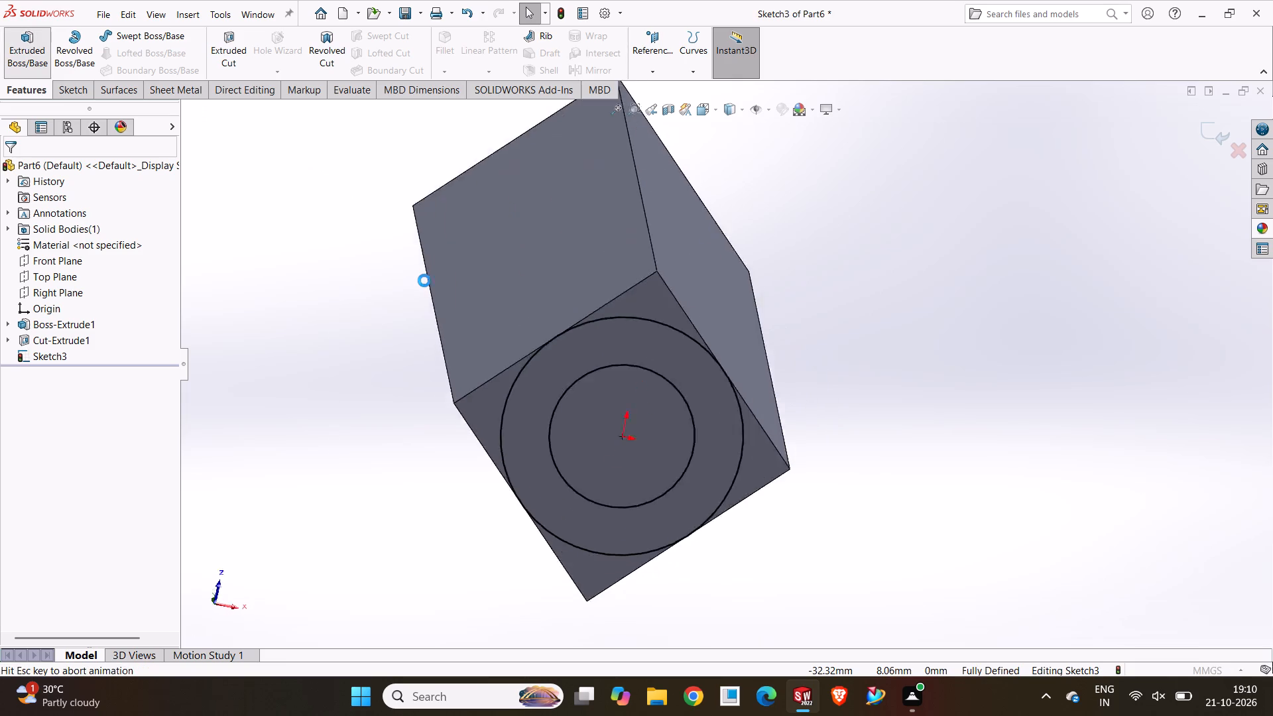
pyautogui.scroll(-4, 659, 575)
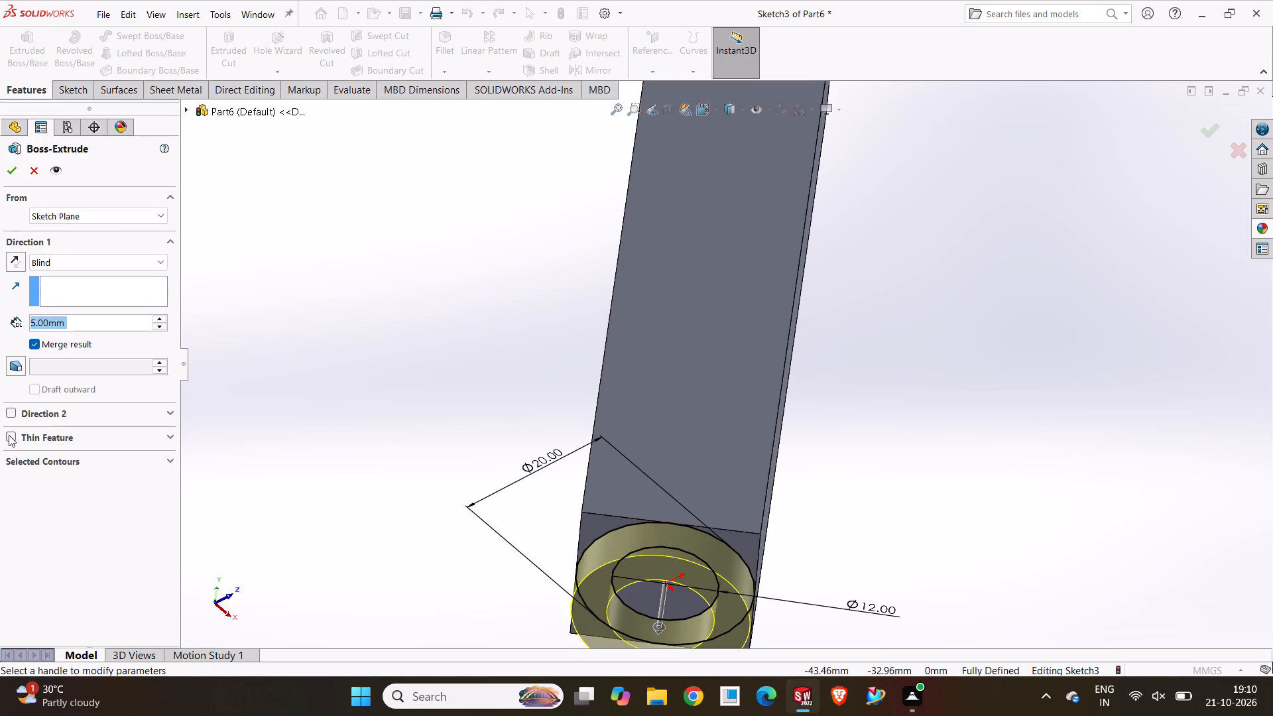
pyautogui.click(32, 459)
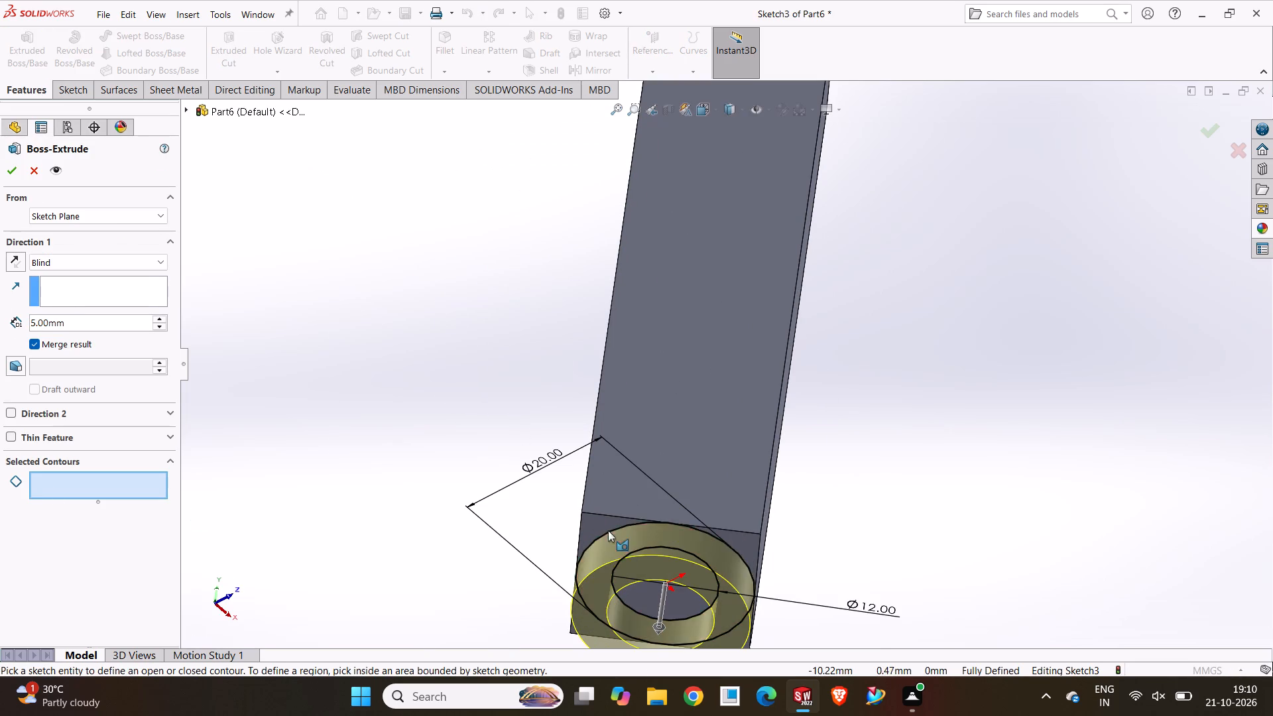
pyautogui.click(611, 535)
pyautogui.rightClick(140, 485)
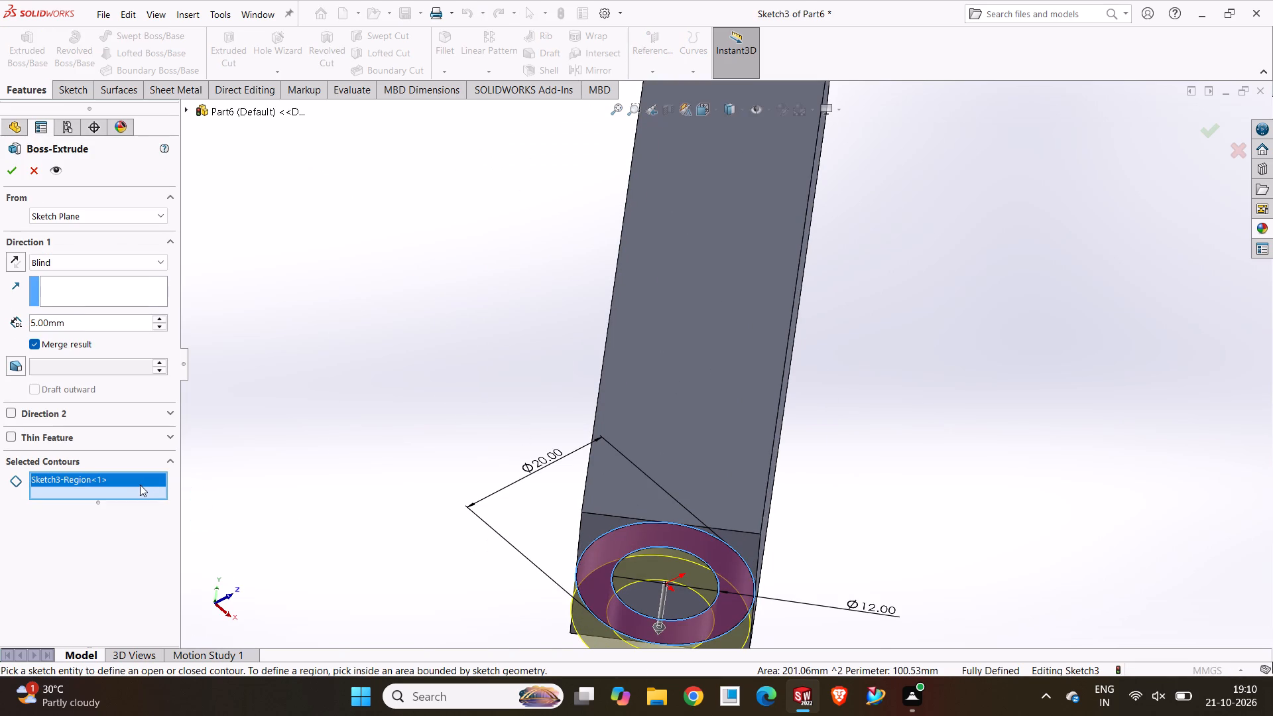
pyautogui.moveTo(162, 514); pyautogui.dragTo(170, 514)
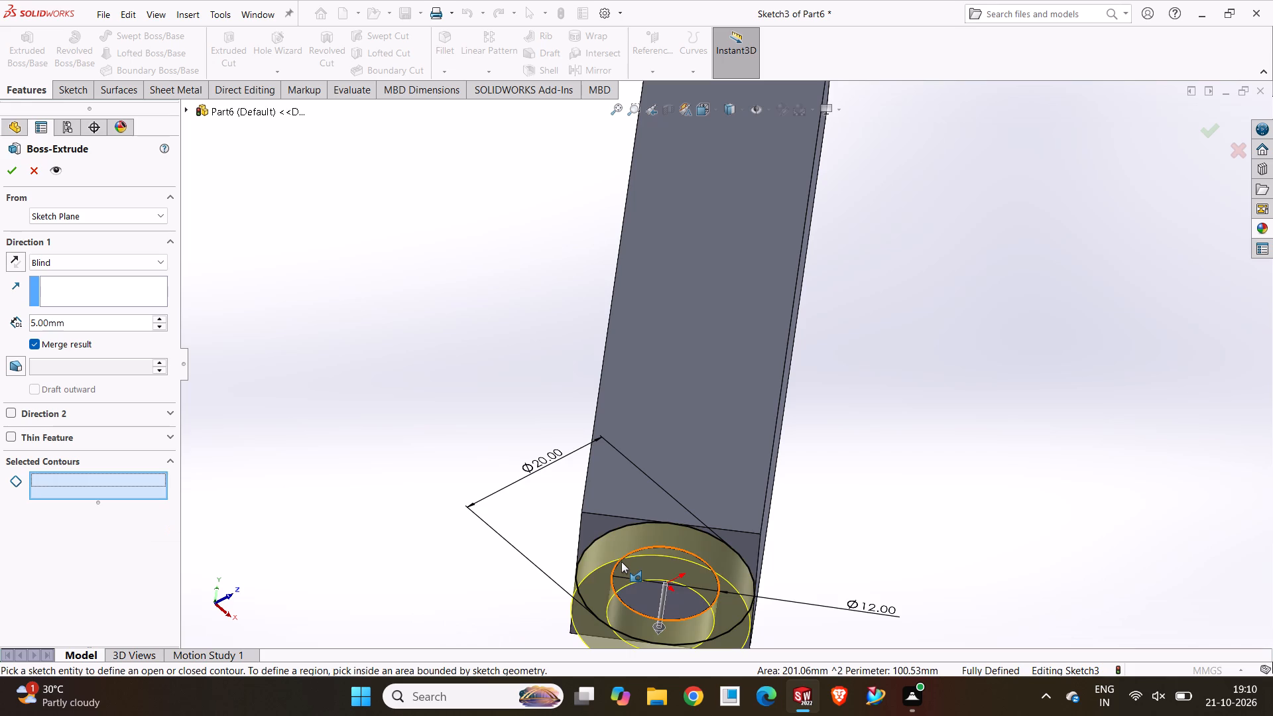
pyautogui.click(621, 562)
pyautogui.click(597, 541)
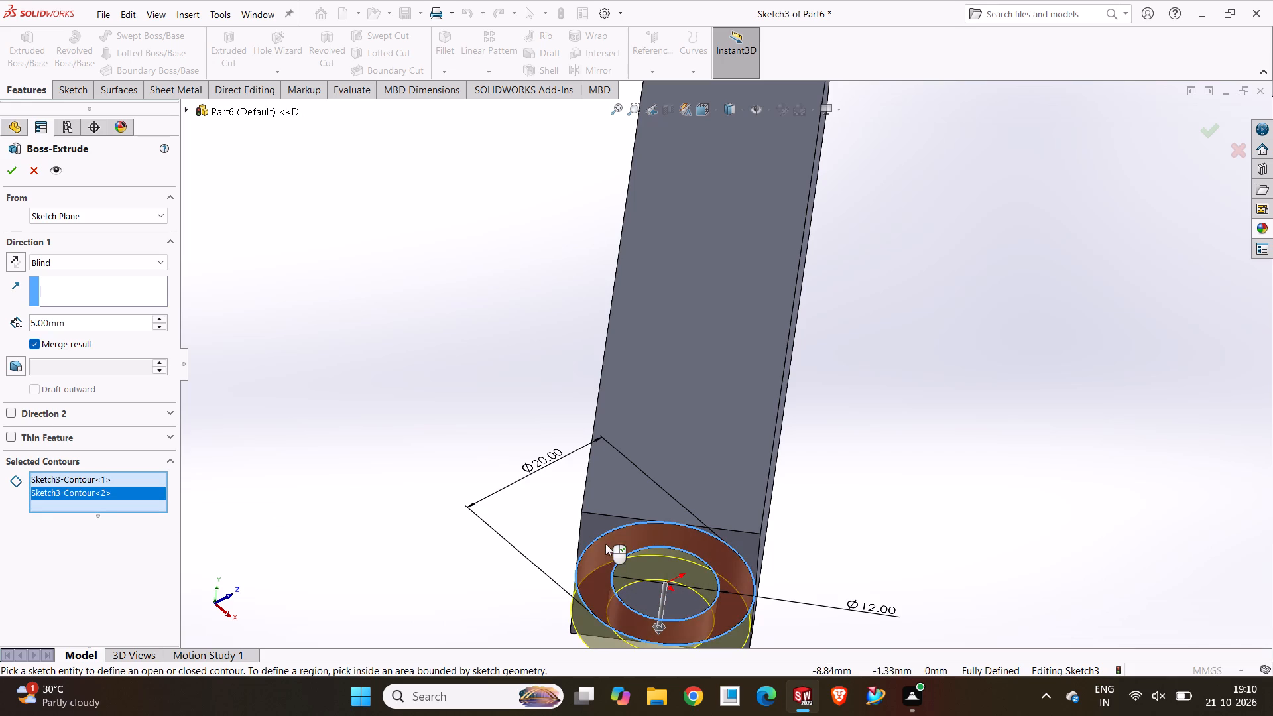
pyautogui.rightClick(122, 473)
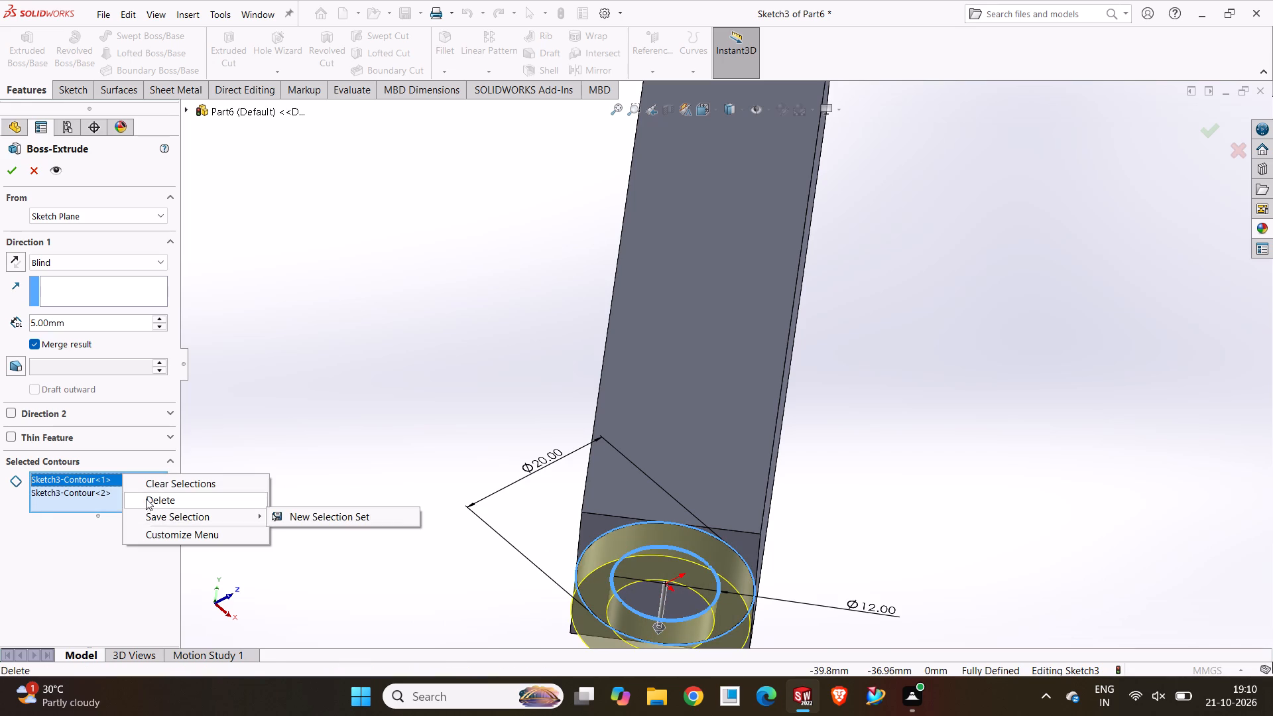
pyautogui.click(151, 487)
pyautogui.scroll(-3, 635, 594)
pyautogui.scroll(1, 634, 592)
pyautogui.moveTo(634, 591); pyautogui.dragTo(626, 481, button='middle')
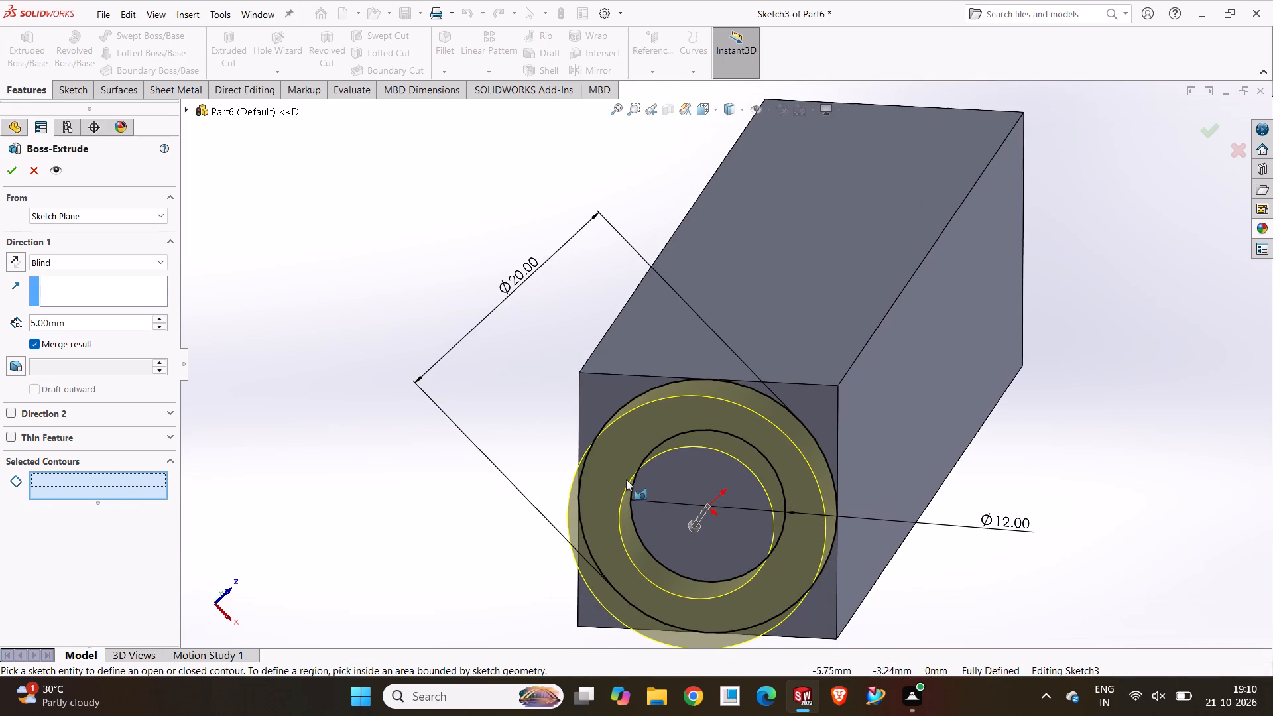
pyautogui.click(621, 405)
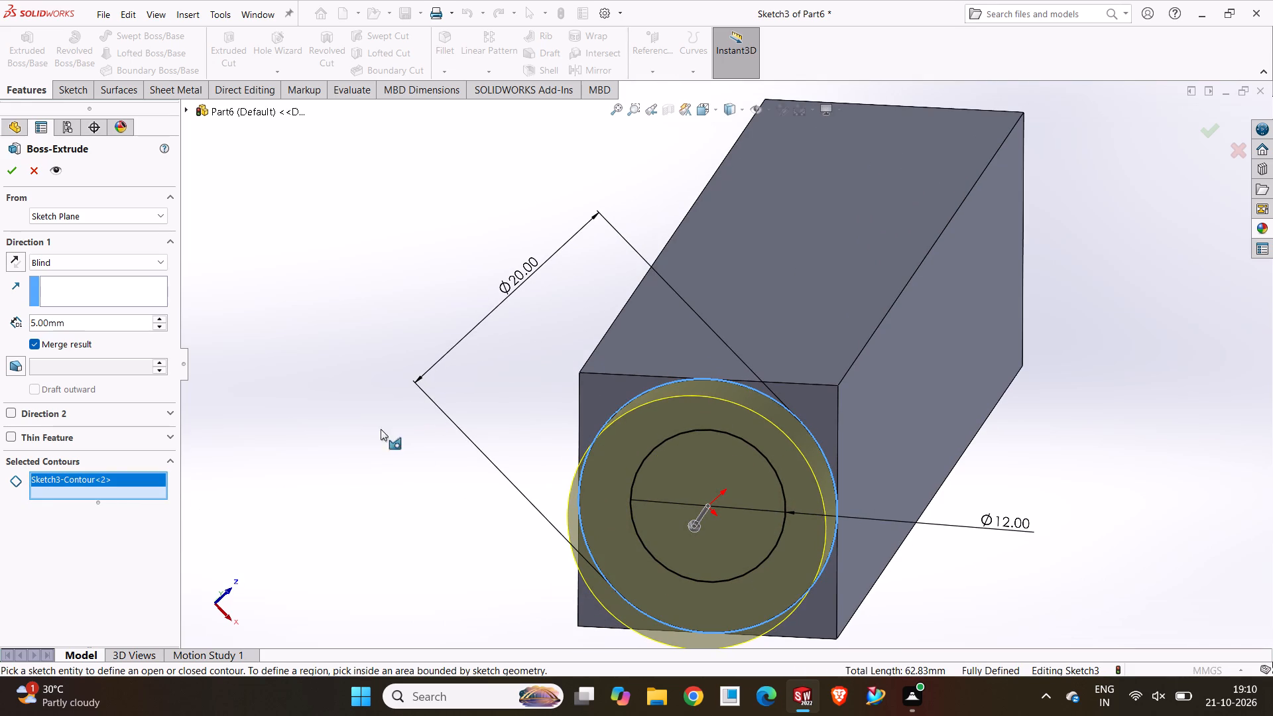
pyautogui.moveTo(84, 324); pyautogui.dragTo(21, 326)
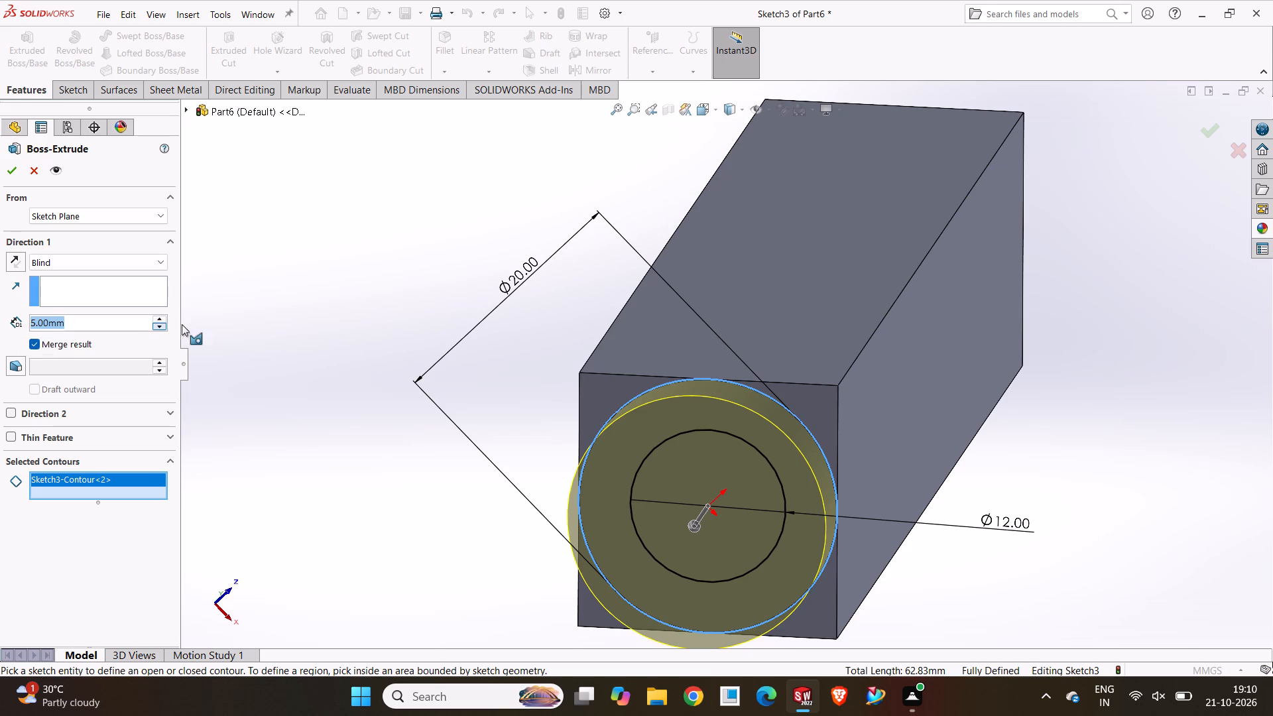
pyautogui.click(158, 320)
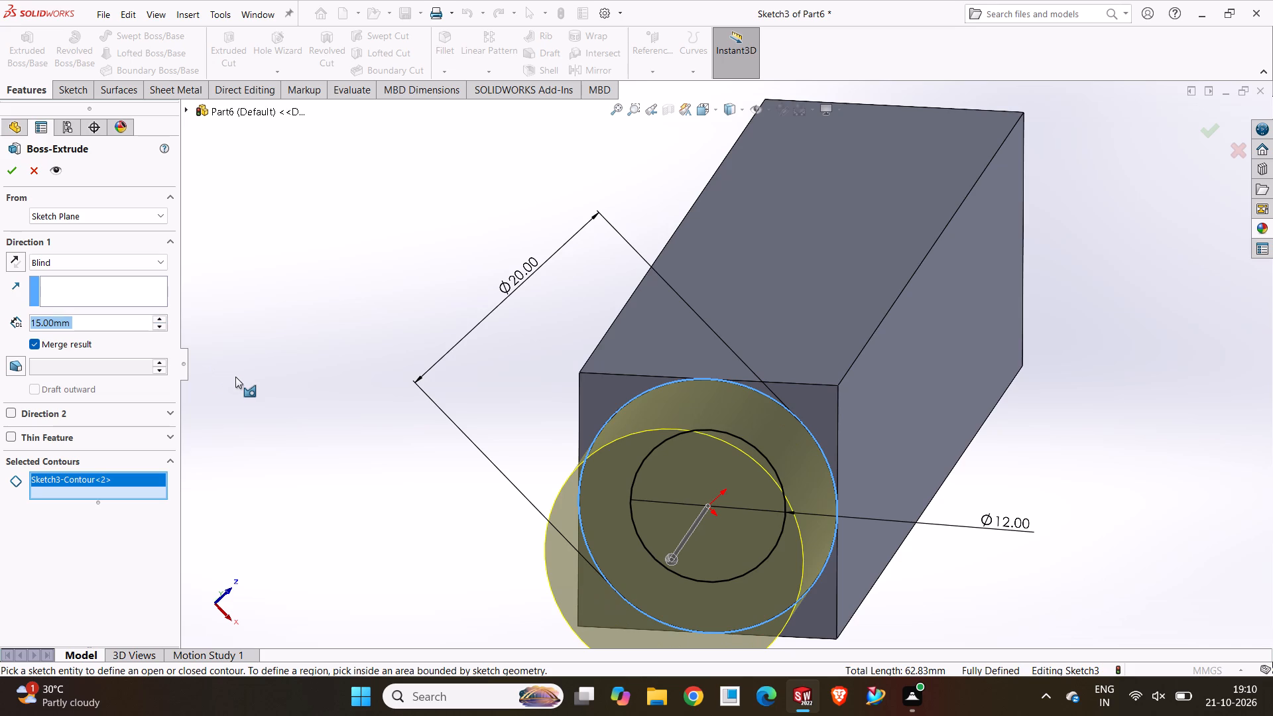
pyautogui.click(13, 171)
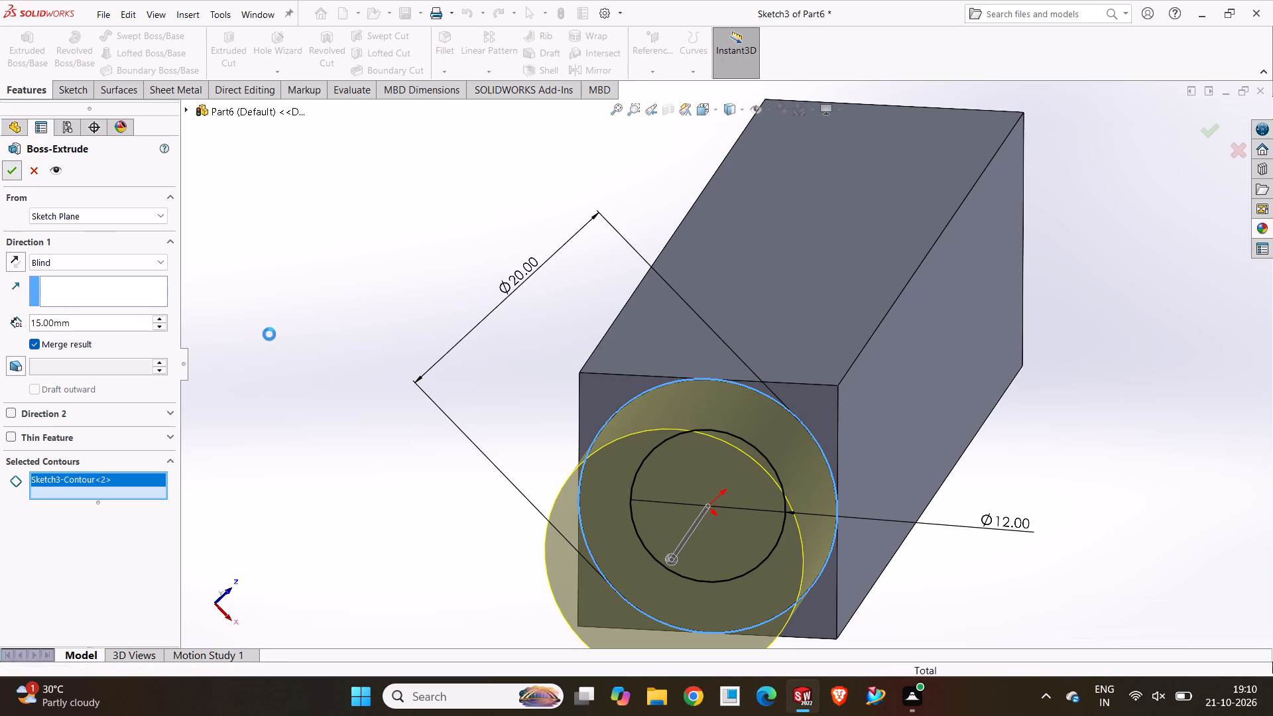
pyautogui.moveTo(297, 372); pyautogui.dragTo(306, 372)
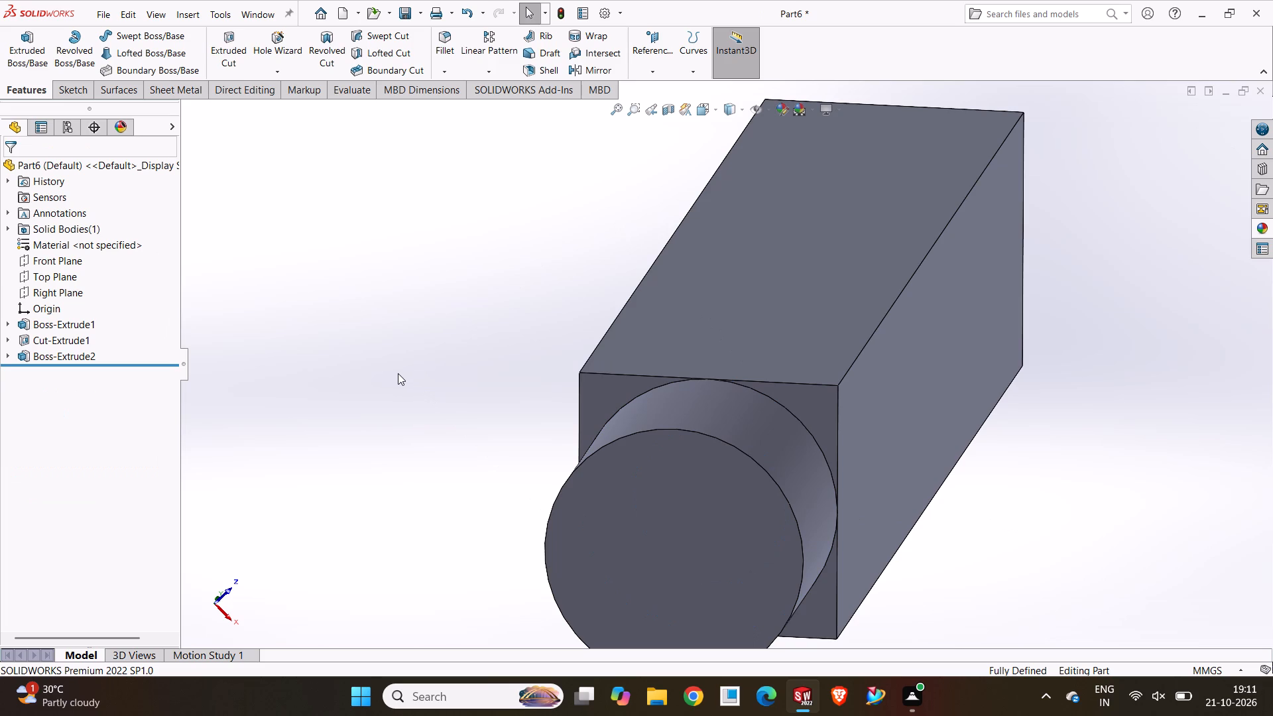
# Reuse the boss sketch's 12 mm circle to cut-extrude Through All in the reversed direction, boring out the cylindrical boss.
pyautogui.click(64, 365)
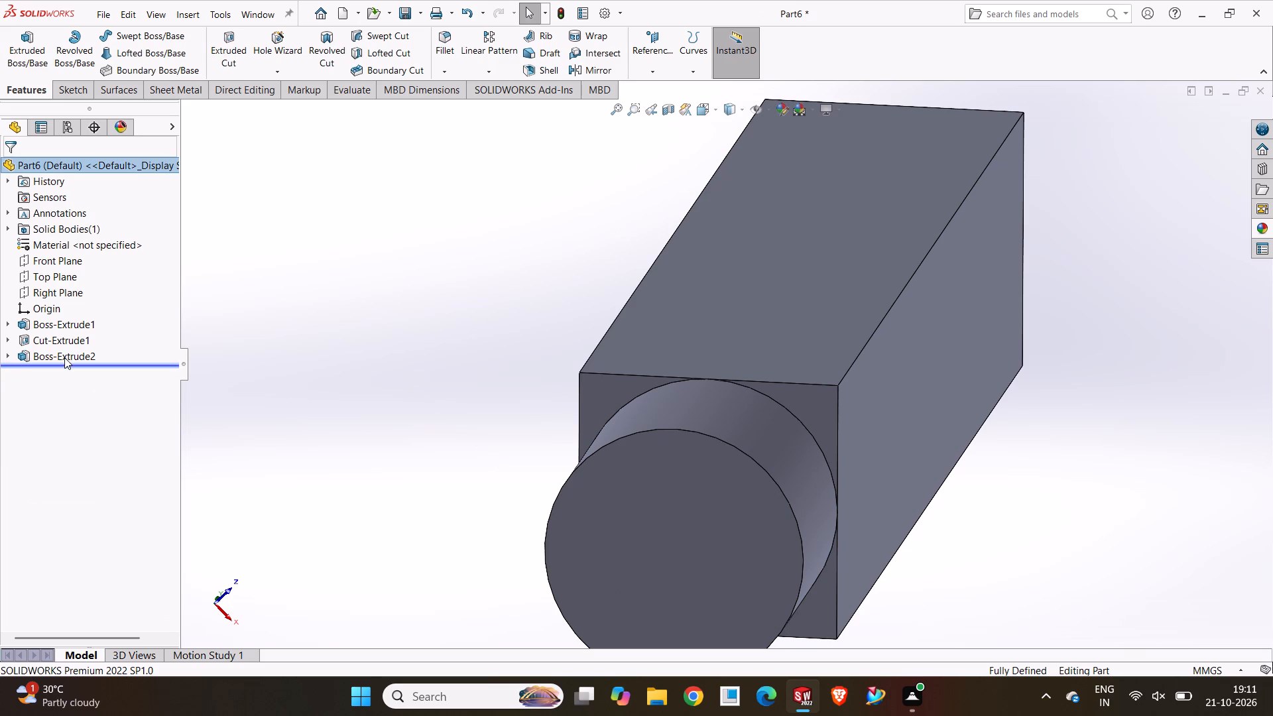
pyautogui.click(512, 349)
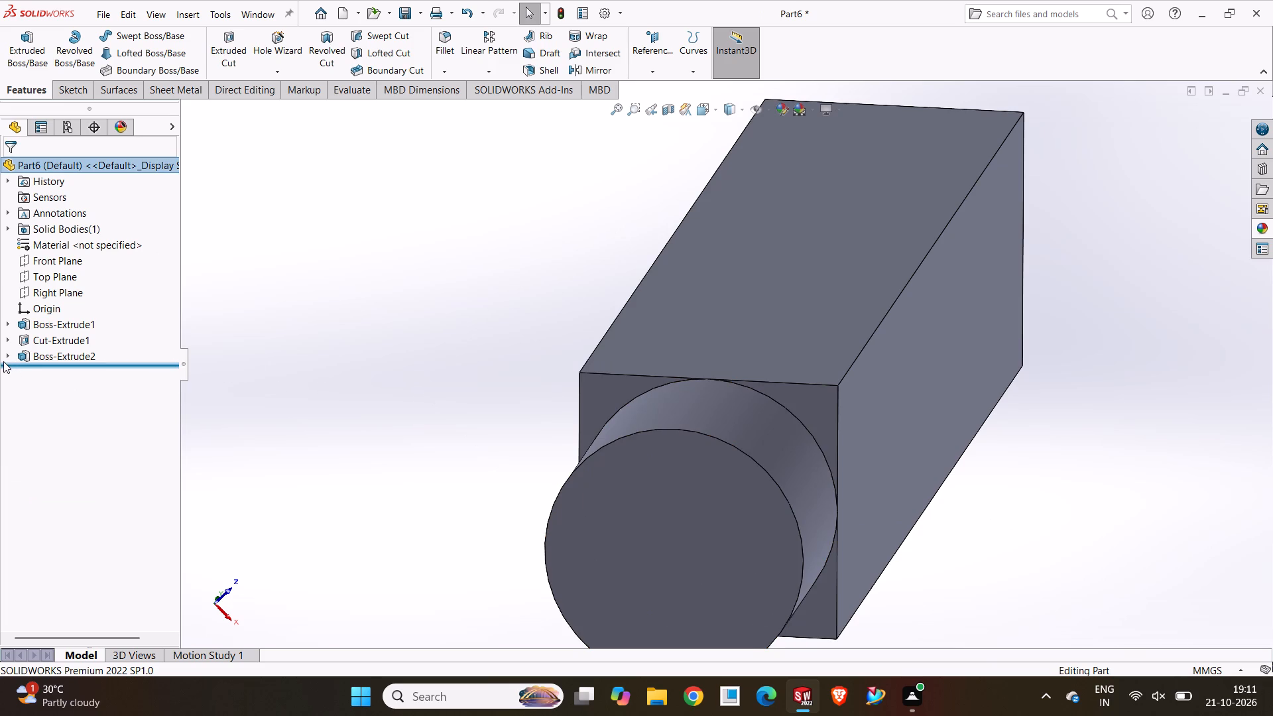
pyautogui.click(1, 361)
pyautogui.click(7, 357)
pyautogui.click(70, 371)
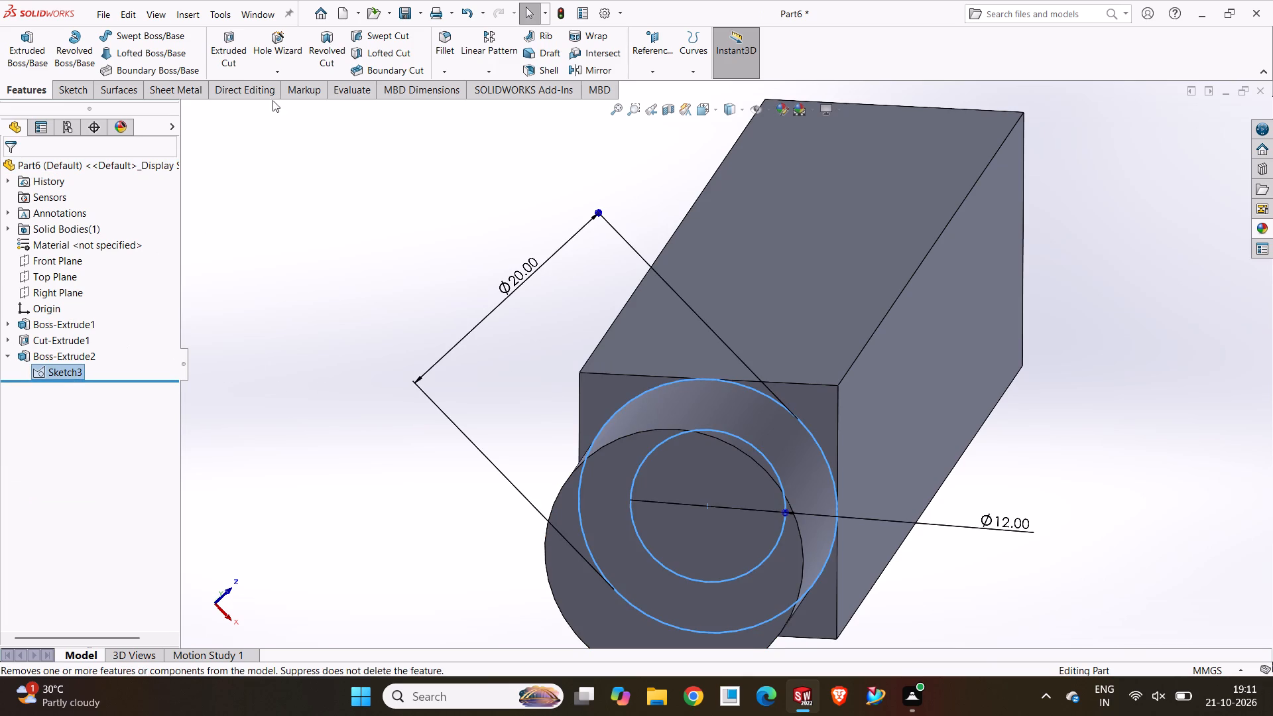
pyautogui.click(239, 43)
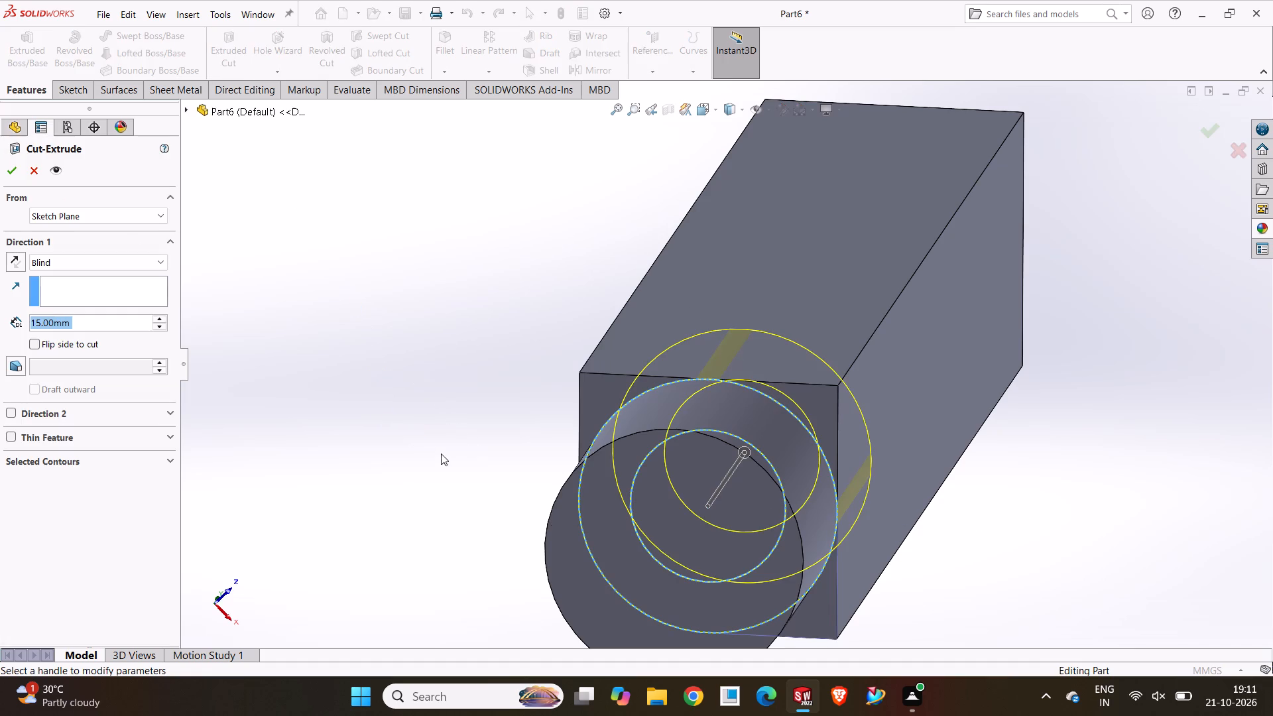
pyautogui.click(166, 457)
pyautogui.click(650, 456)
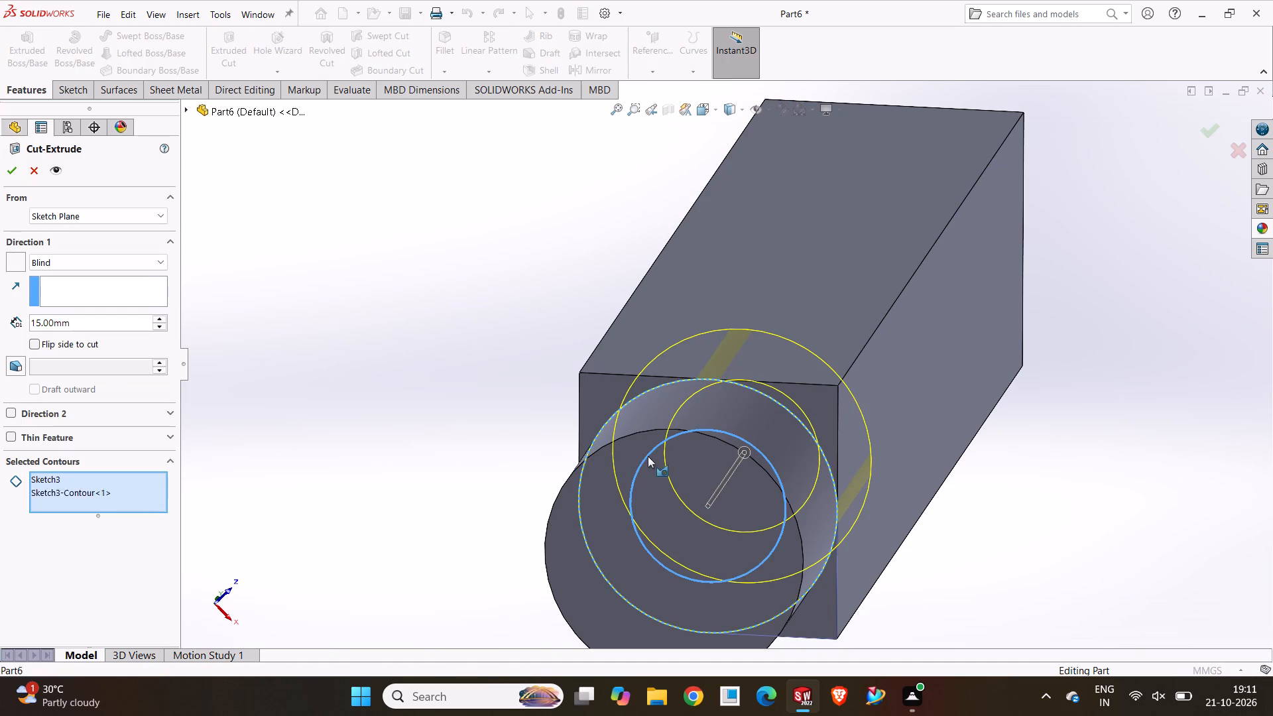
pyautogui.moveTo(437, 477); pyautogui.dragTo(460, 409, button='middle')
pyautogui.scroll(1, 460, 409)
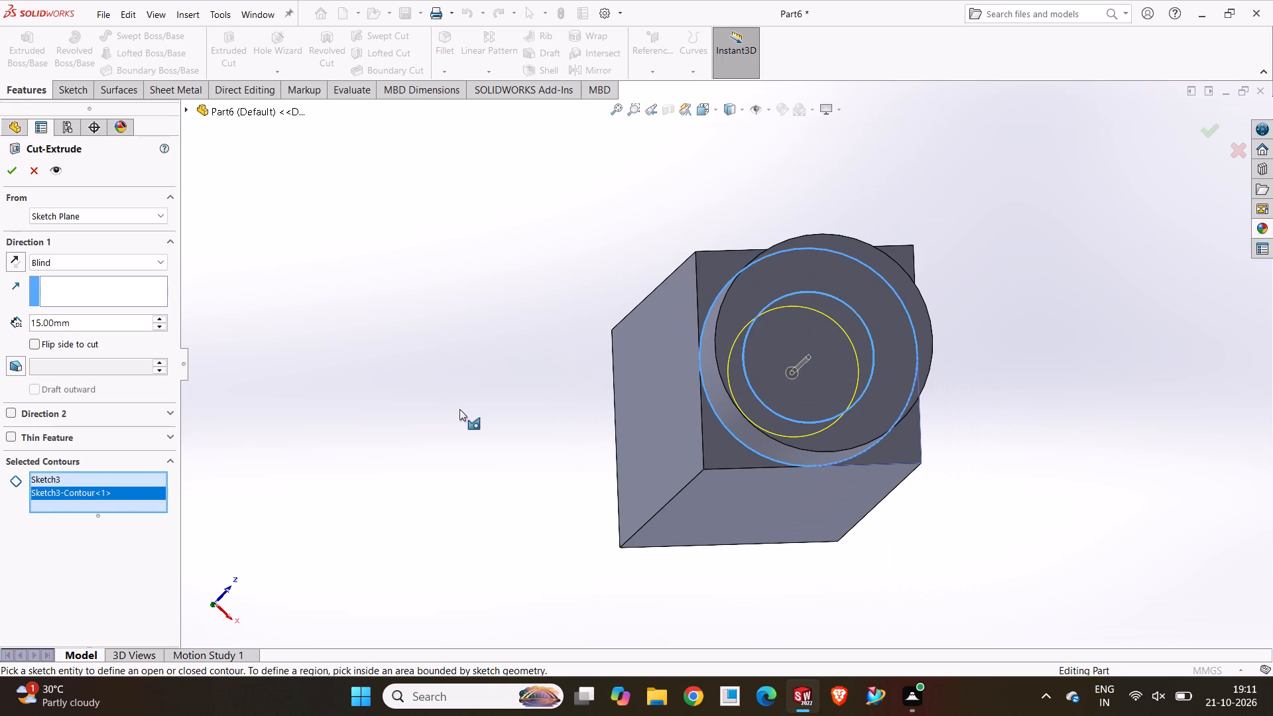
pyautogui.click(11, 267)
pyautogui.moveTo(214, 318); pyautogui.dragTo(306, 310, button='middle')
pyautogui.scroll(2, 361, 308)
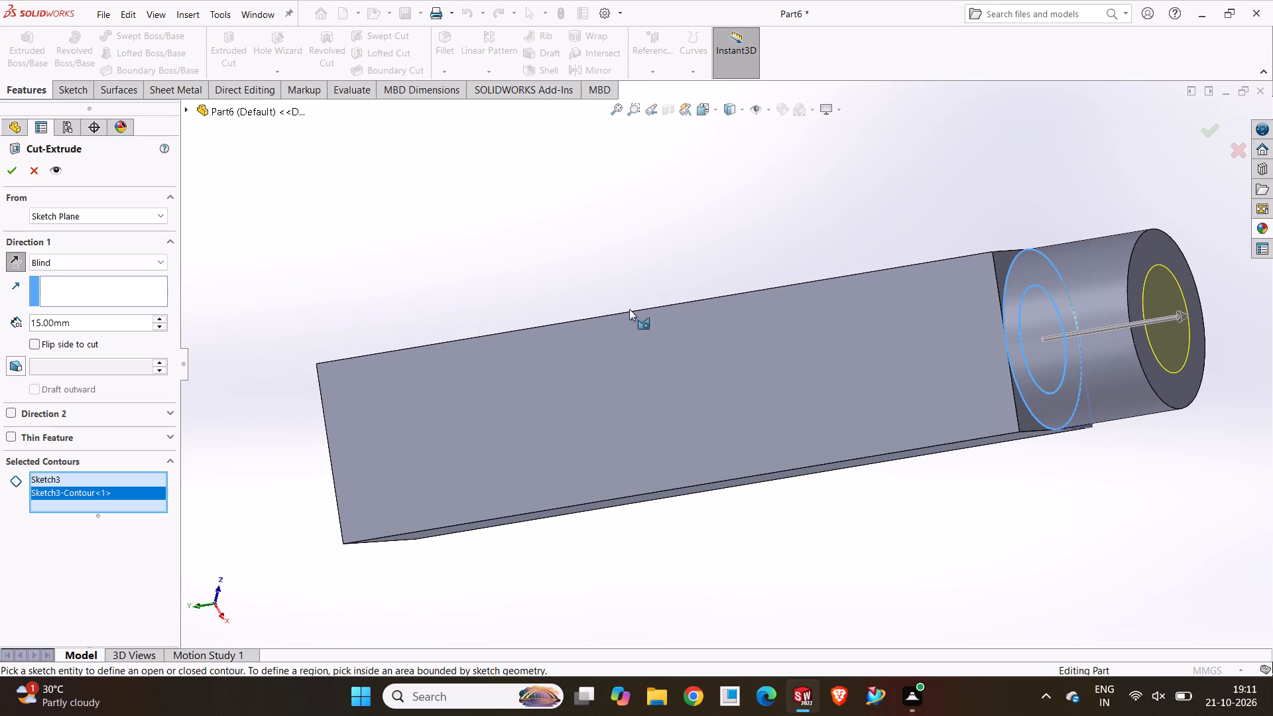
pyautogui.moveTo(649, 296); pyautogui.dragTo(659, 301, button='middle')
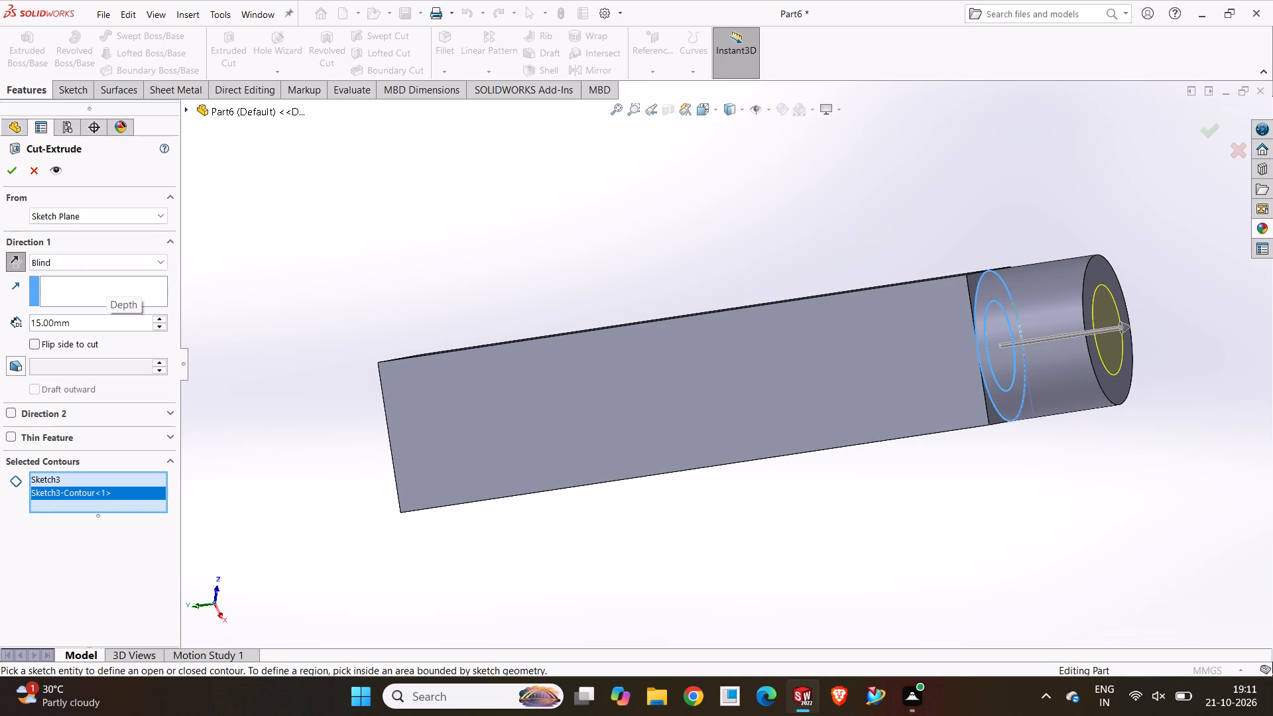
pyautogui.click(91, 264)
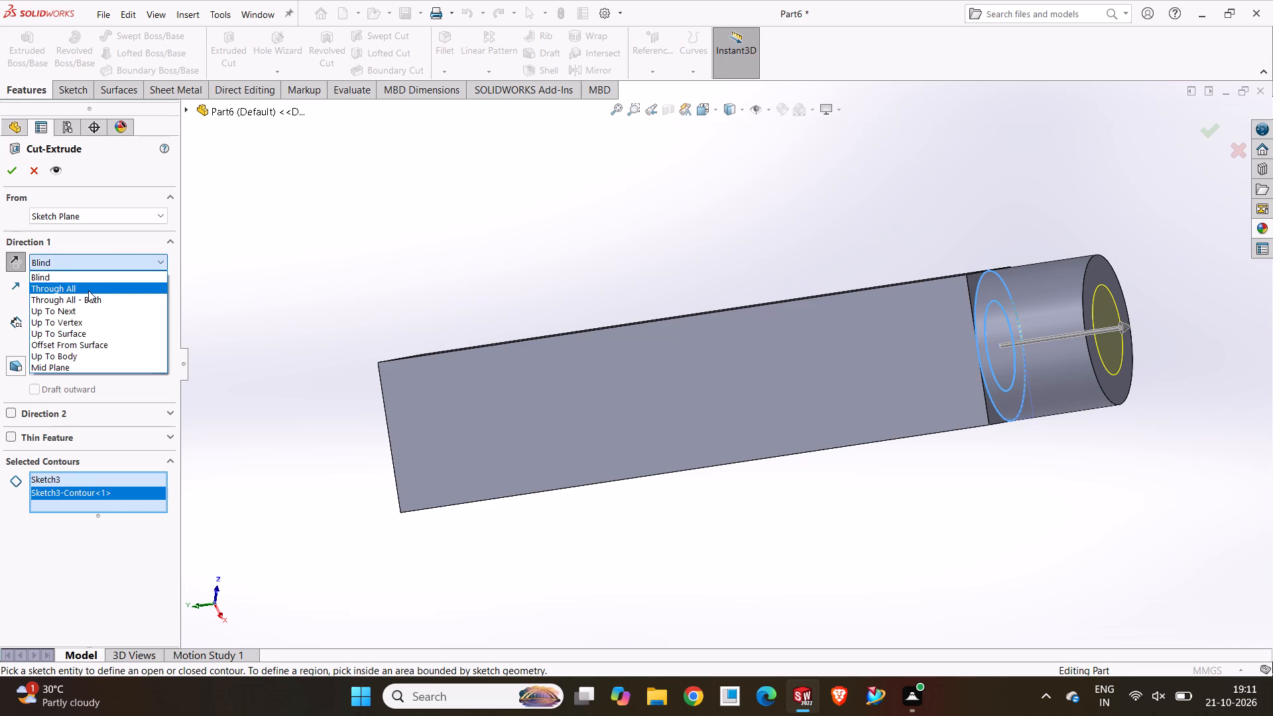
pyautogui.click(87, 292)
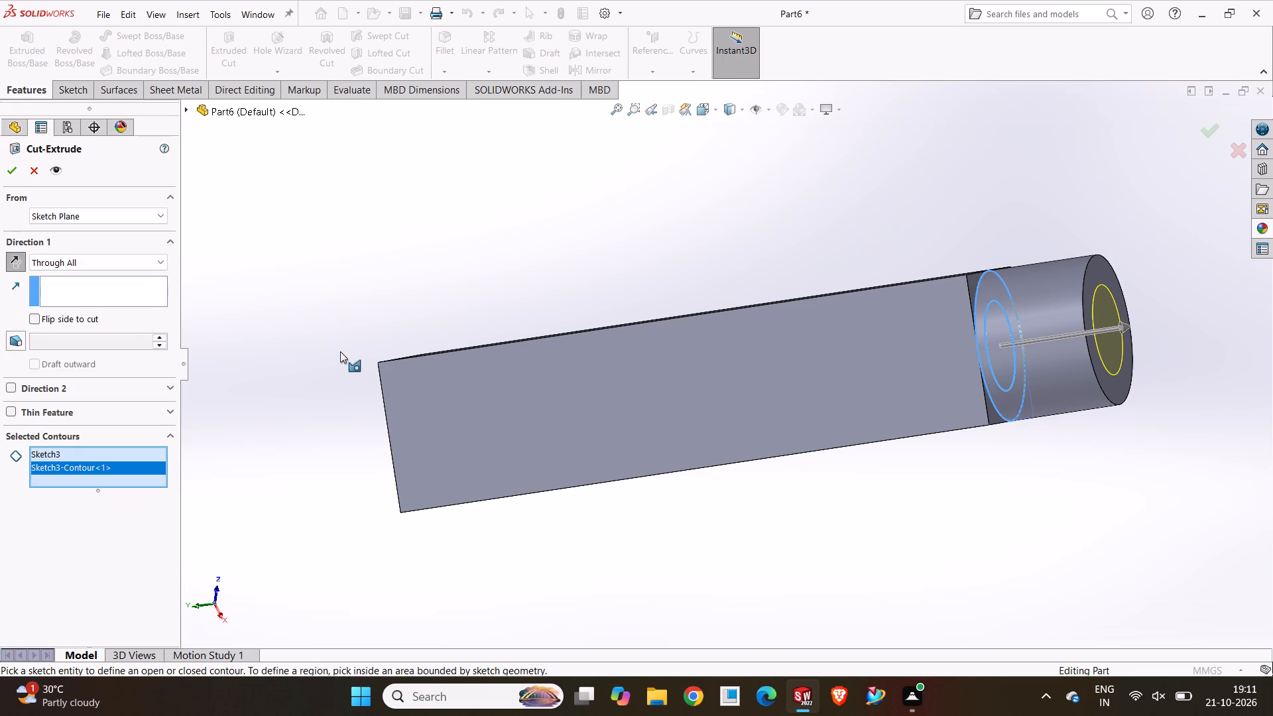
pyautogui.click(12, 167)
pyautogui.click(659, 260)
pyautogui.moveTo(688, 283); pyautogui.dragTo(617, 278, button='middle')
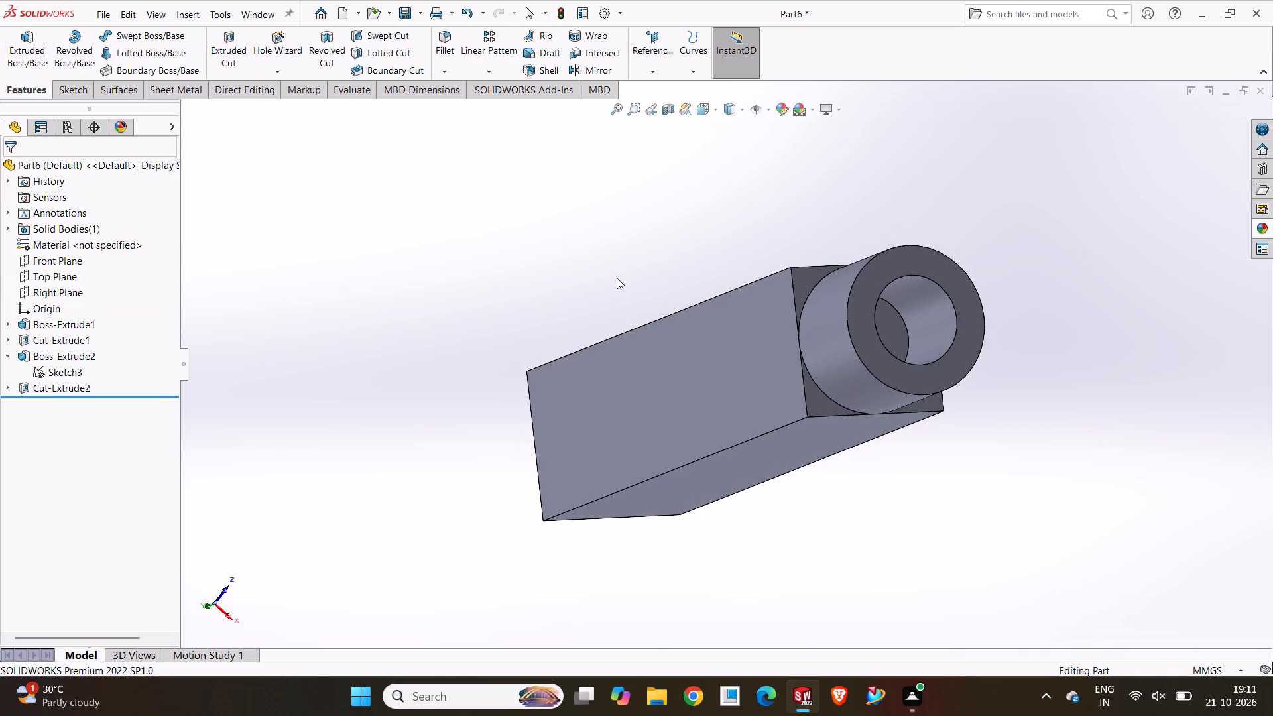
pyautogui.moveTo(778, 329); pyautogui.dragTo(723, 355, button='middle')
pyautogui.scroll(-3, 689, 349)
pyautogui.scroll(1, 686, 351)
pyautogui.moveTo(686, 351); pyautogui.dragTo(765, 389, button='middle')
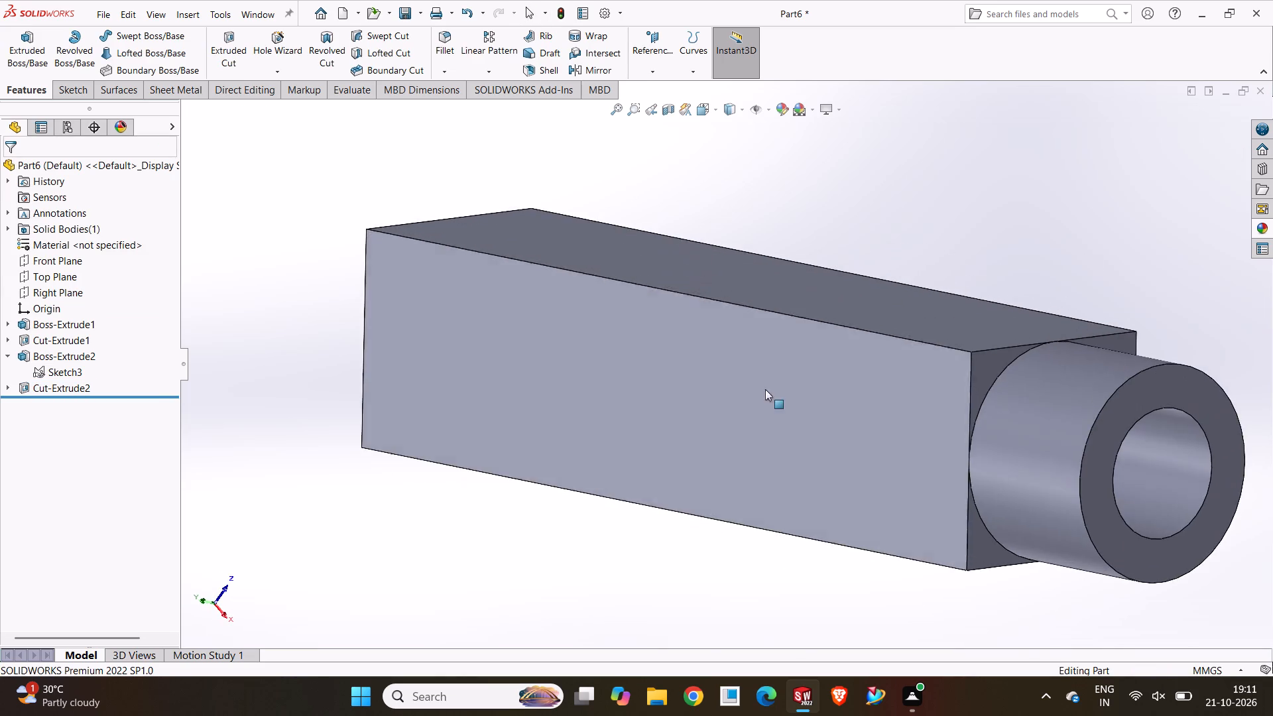
# Examine the bar and its bored cylindrical boss from several angles, including the isometric view.
pyautogui.scroll(1, 833, 396)
pyautogui.moveTo(830, 396); pyautogui.dragTo(745, 417, button='middle')
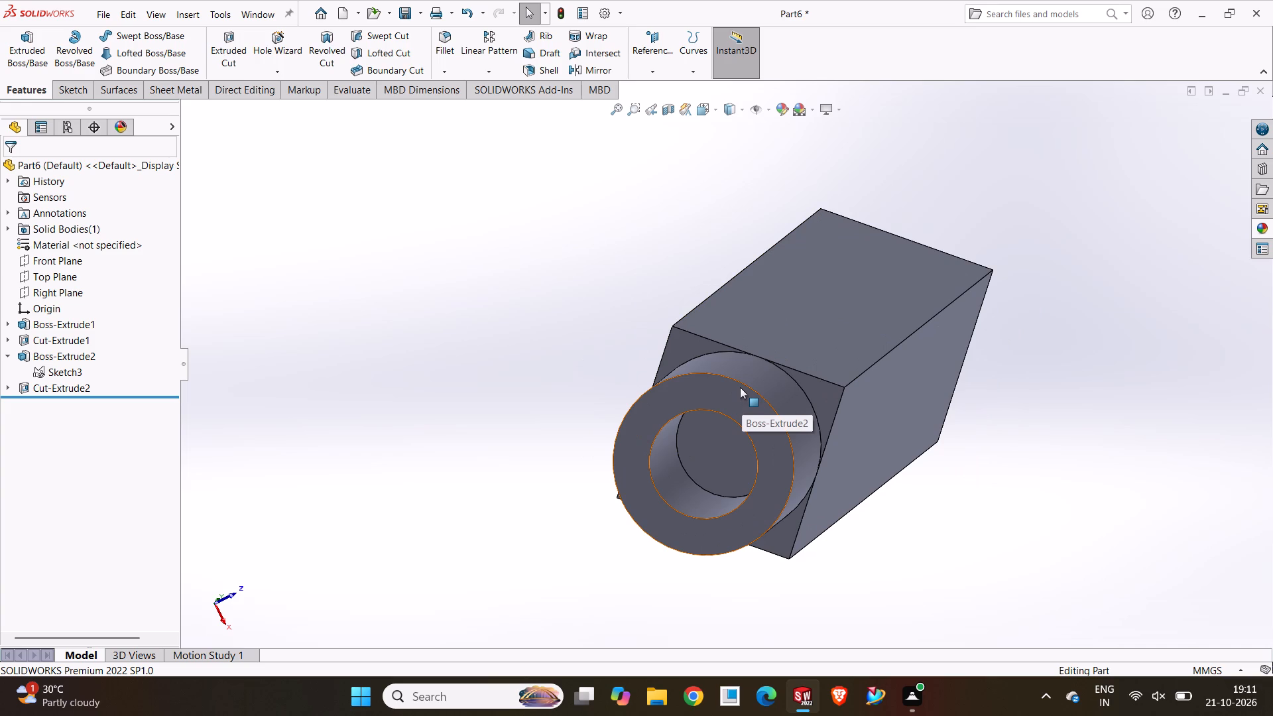
pyautogui.click(715, 111)
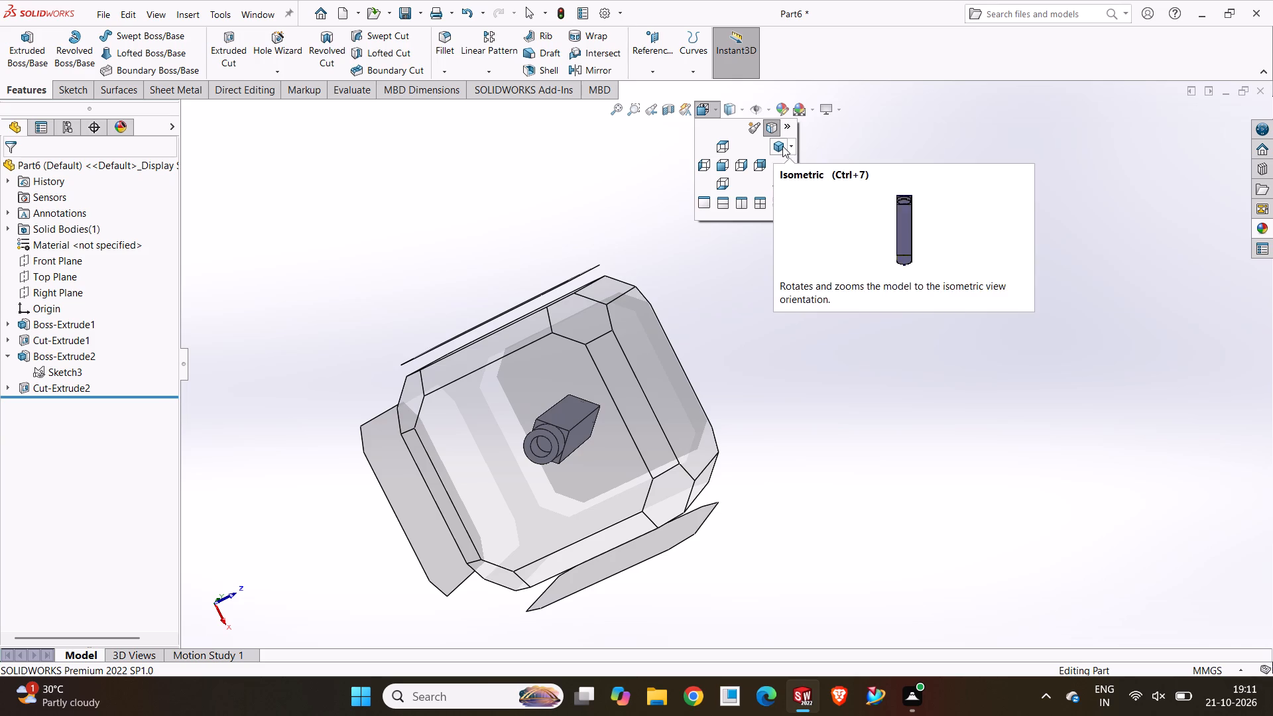
pyautogui.click(782, 146)
pyautogui.click(606, 340)
pyautogui.scroll(-1, 715, 436)
pyautogui.moveTo(699, 431); pyautogui.dragTo(722, 400, button='middle')
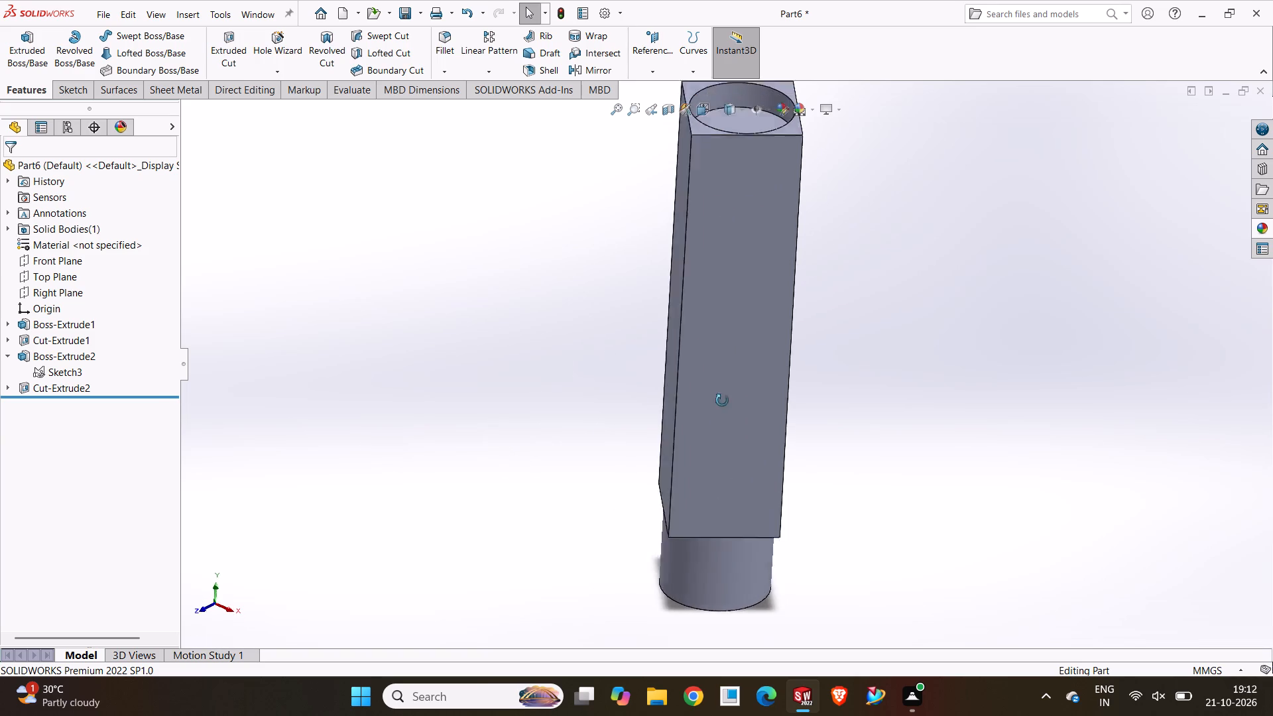
pyautogui.moveTo(722, 400); pyautogui.dragTo(764, 405, button='middle')
pyautogui.moveTo(678, 415); pyautogui.dragTo(650, 368, button='middle')
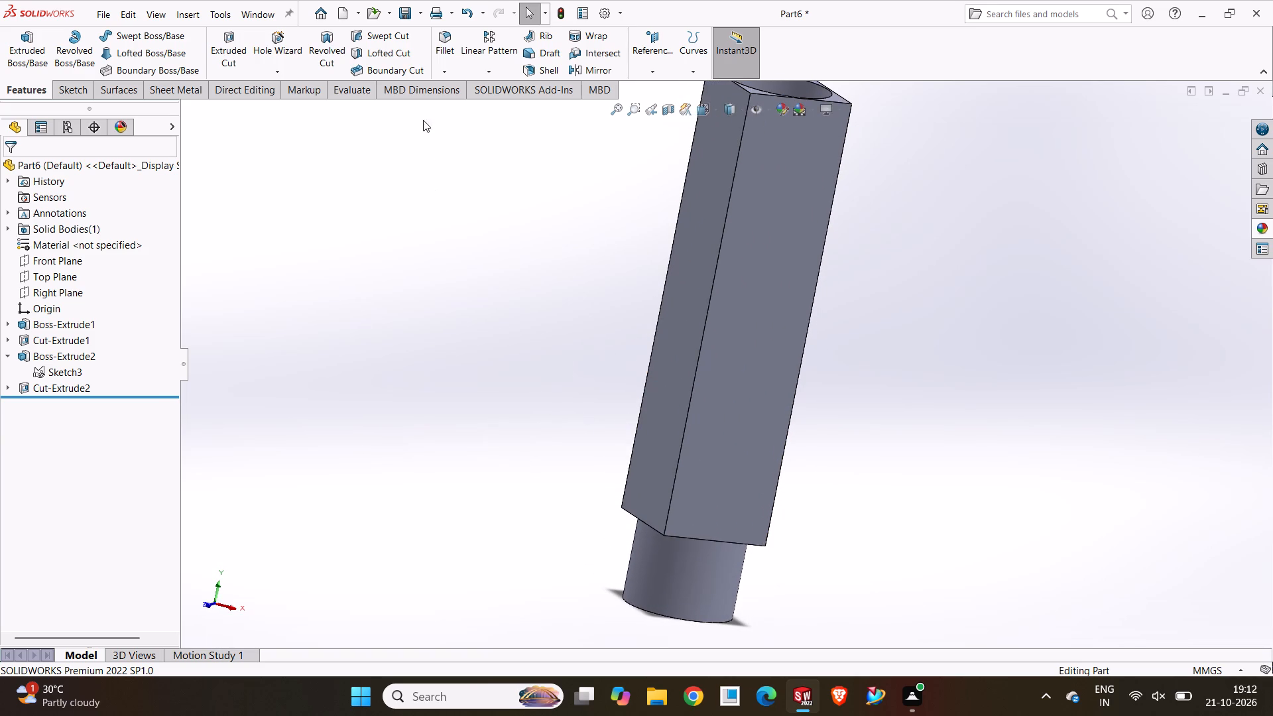
# Set up a Hole Wizard straight tapped hole in ANSI Inch, size 1/4-28, with the Up To Next end condition.
pyautogui.click(292, 44)
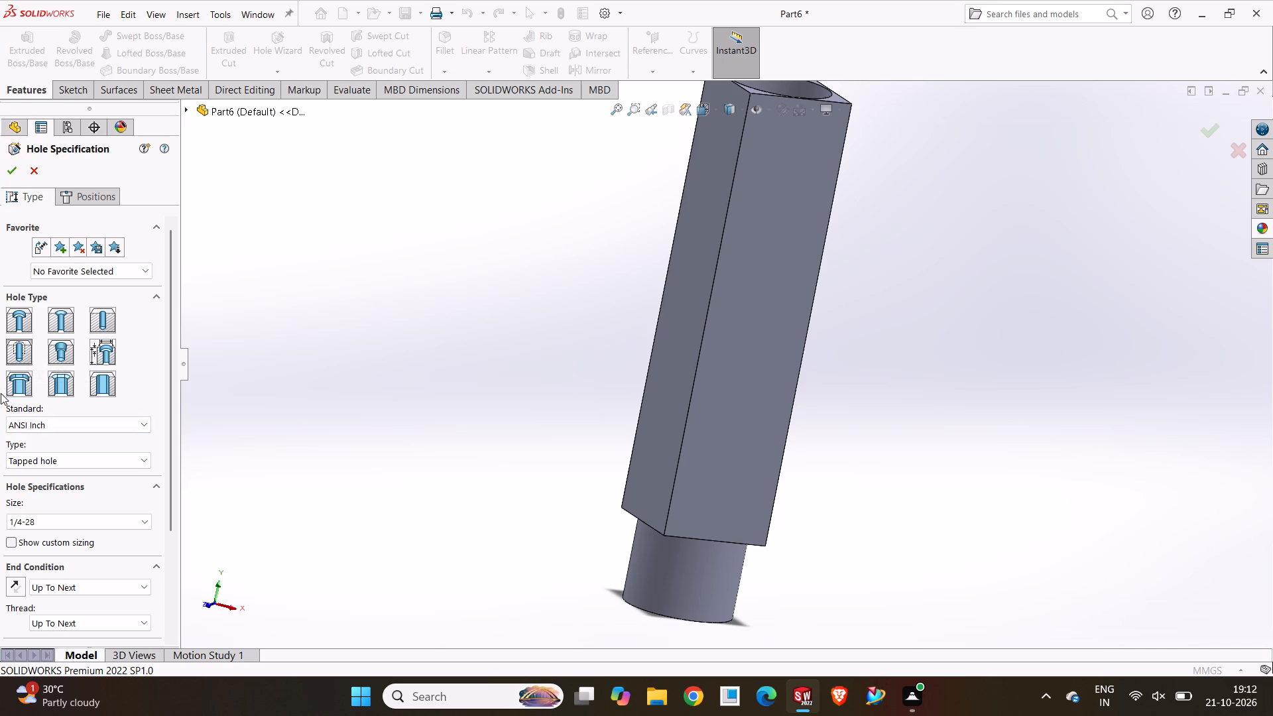
pyautogui.click(25, 348)
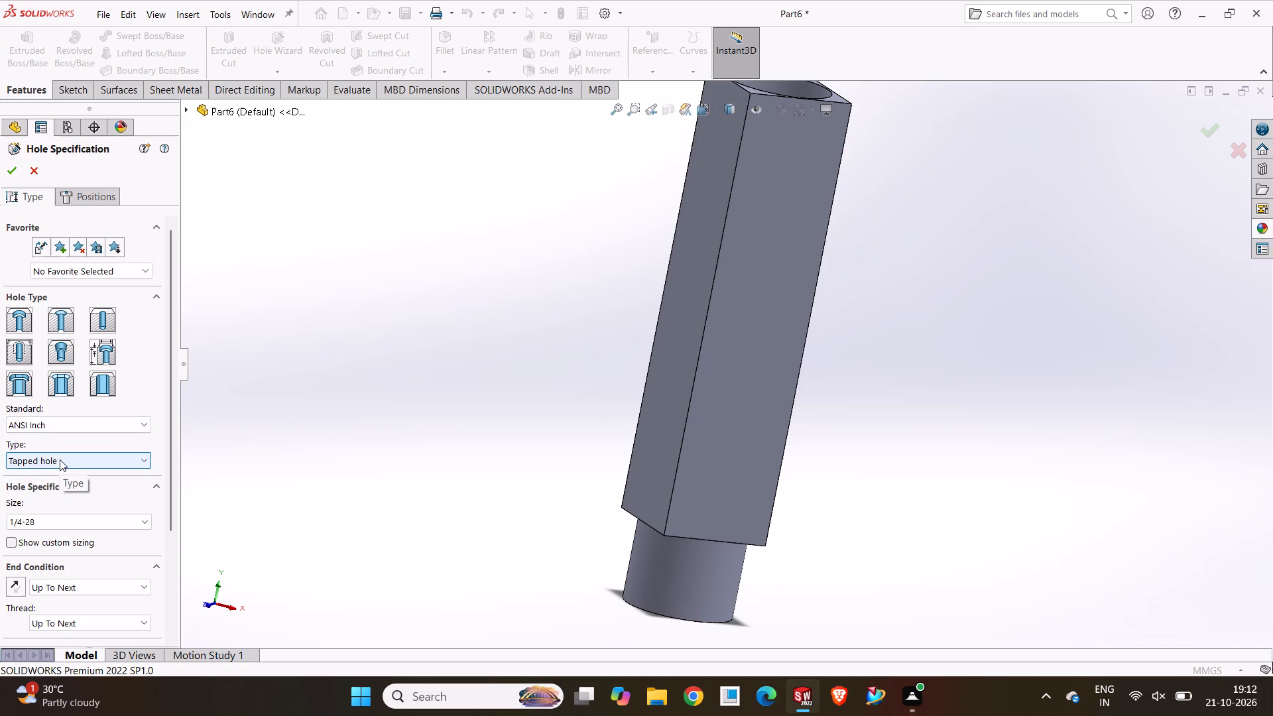
pyautogui.scroll(-2, 90, 581)
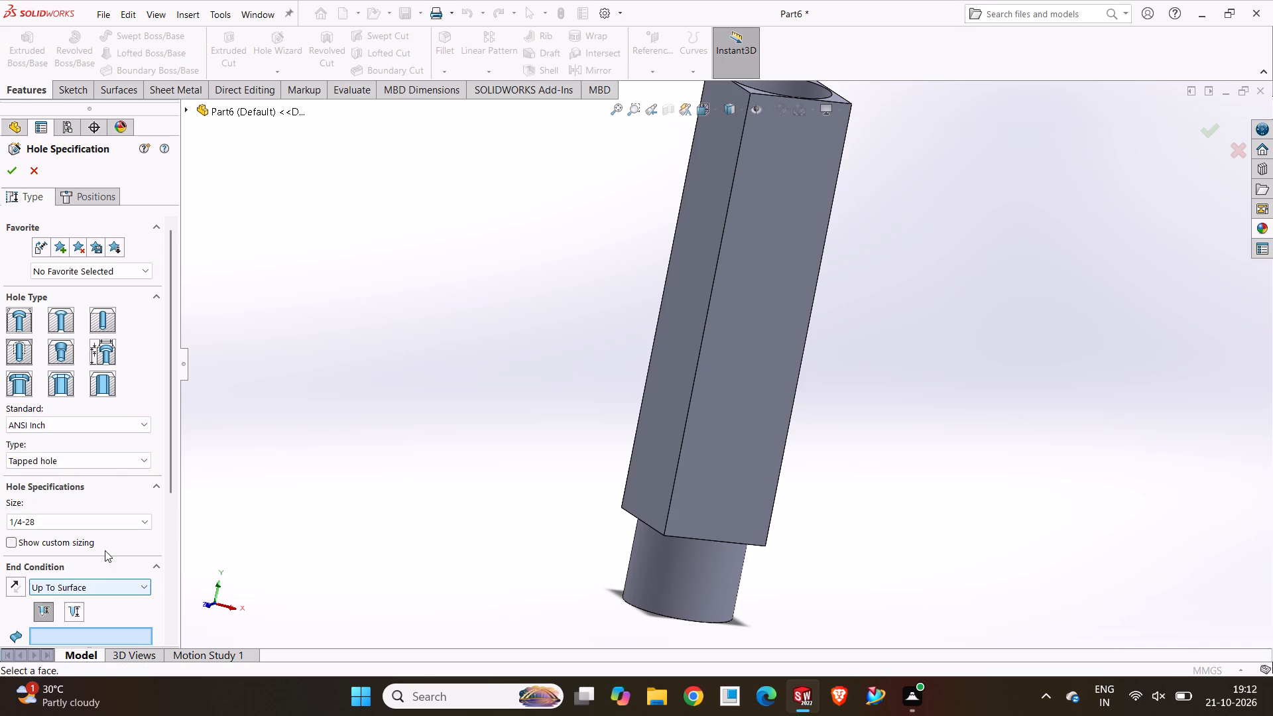
pyautogui.scroll(2, 104, 554)
pyautogui.moveTo(171, 481); pyautogui.dragTo(176, 595)
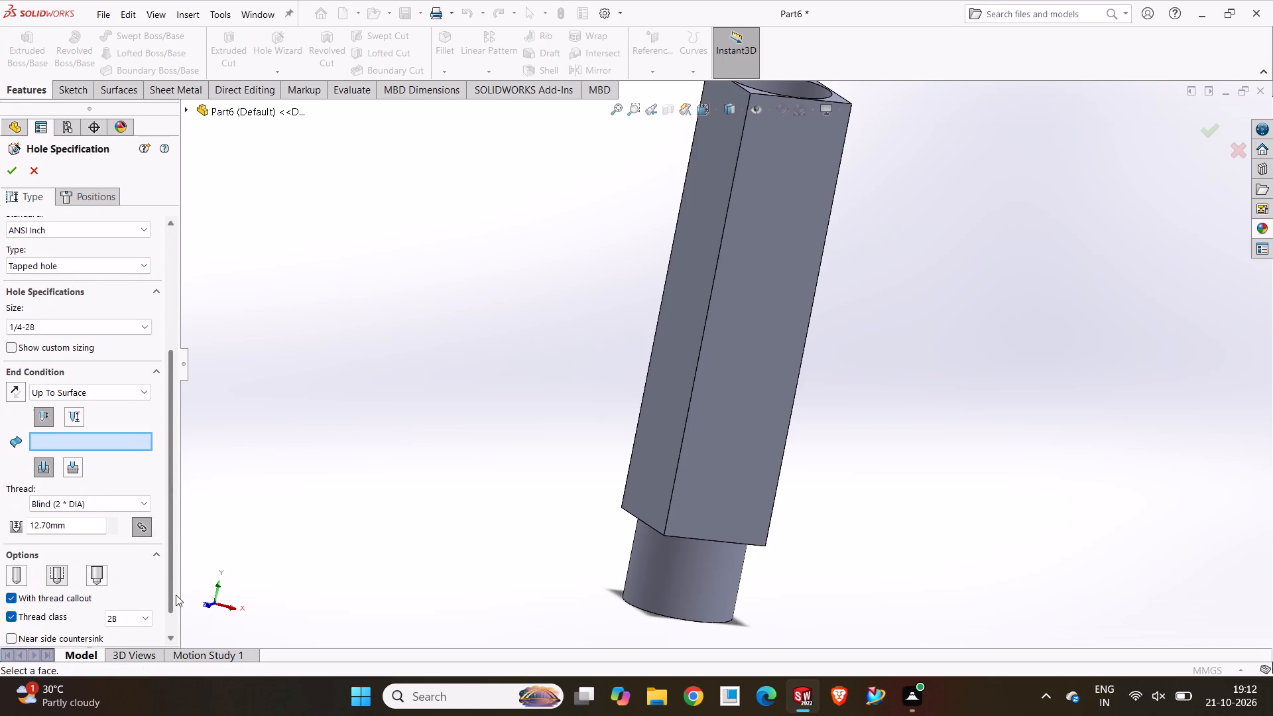
pyautogui.moveTo(176, 595); pyautogui.dragTo(178, 601)
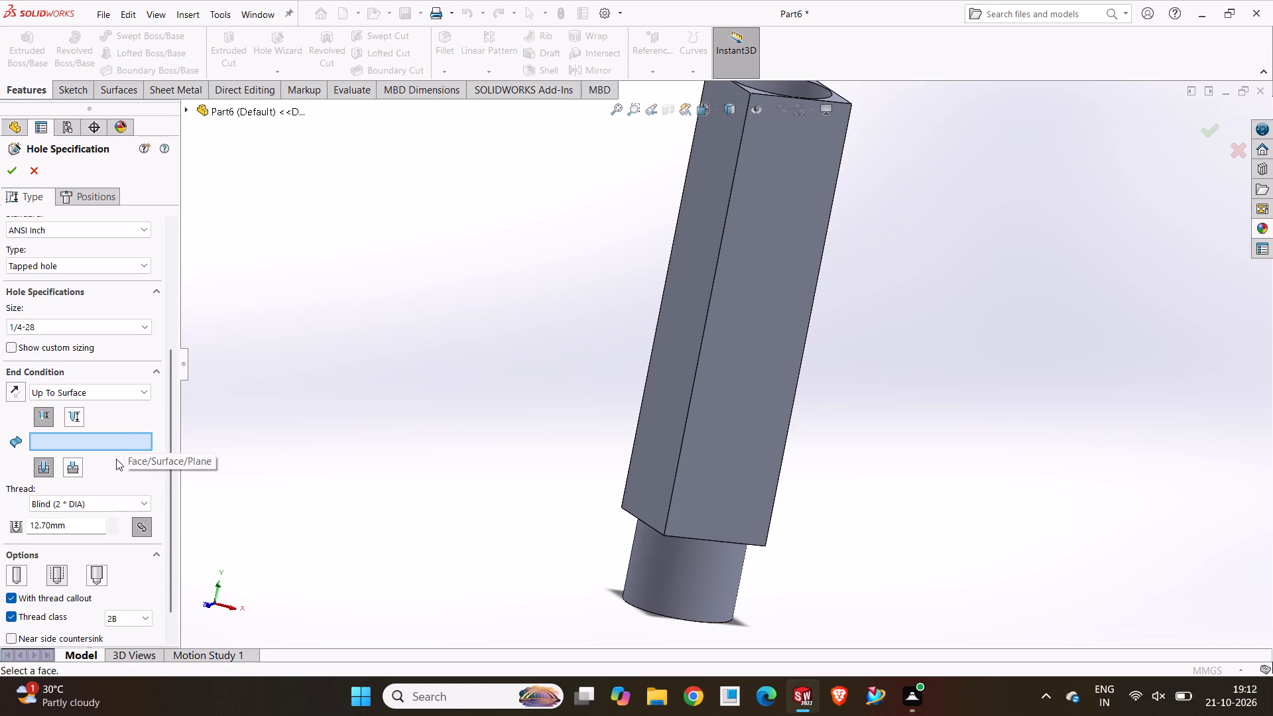
pyautogui.click(99, 394)
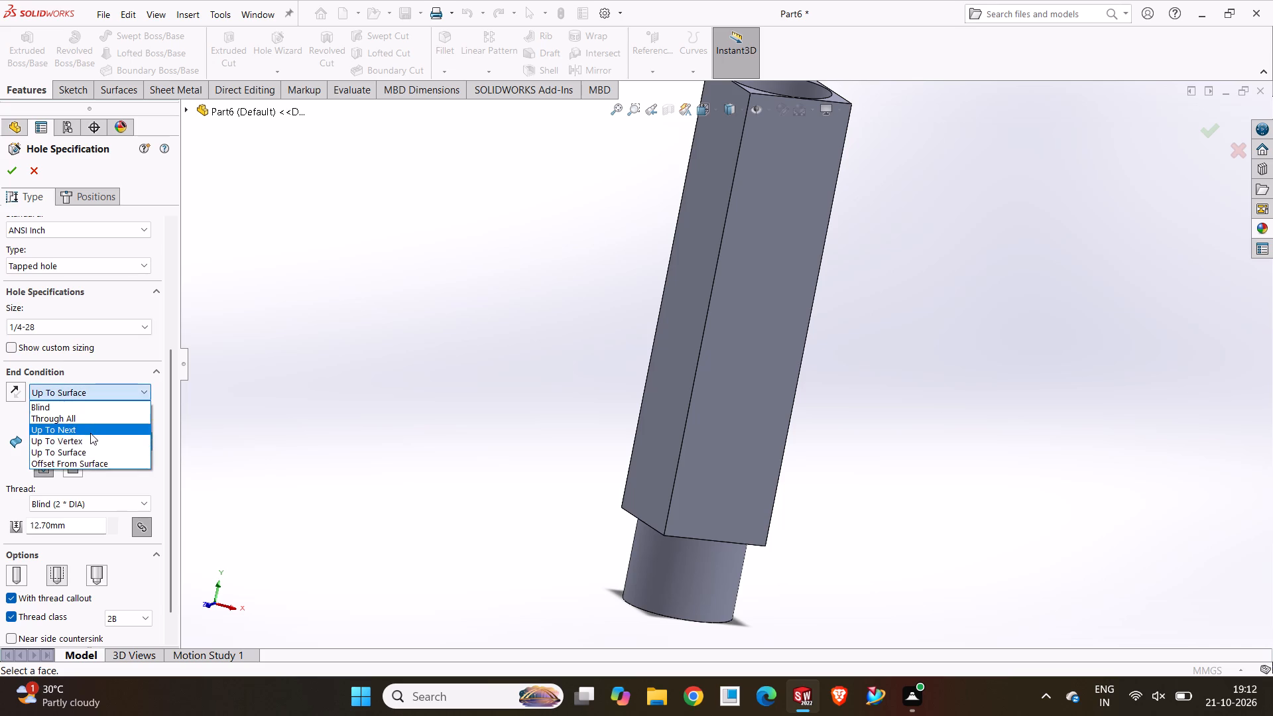
pyautogui.click(90, 432)
pyautogui.click(169, 477)
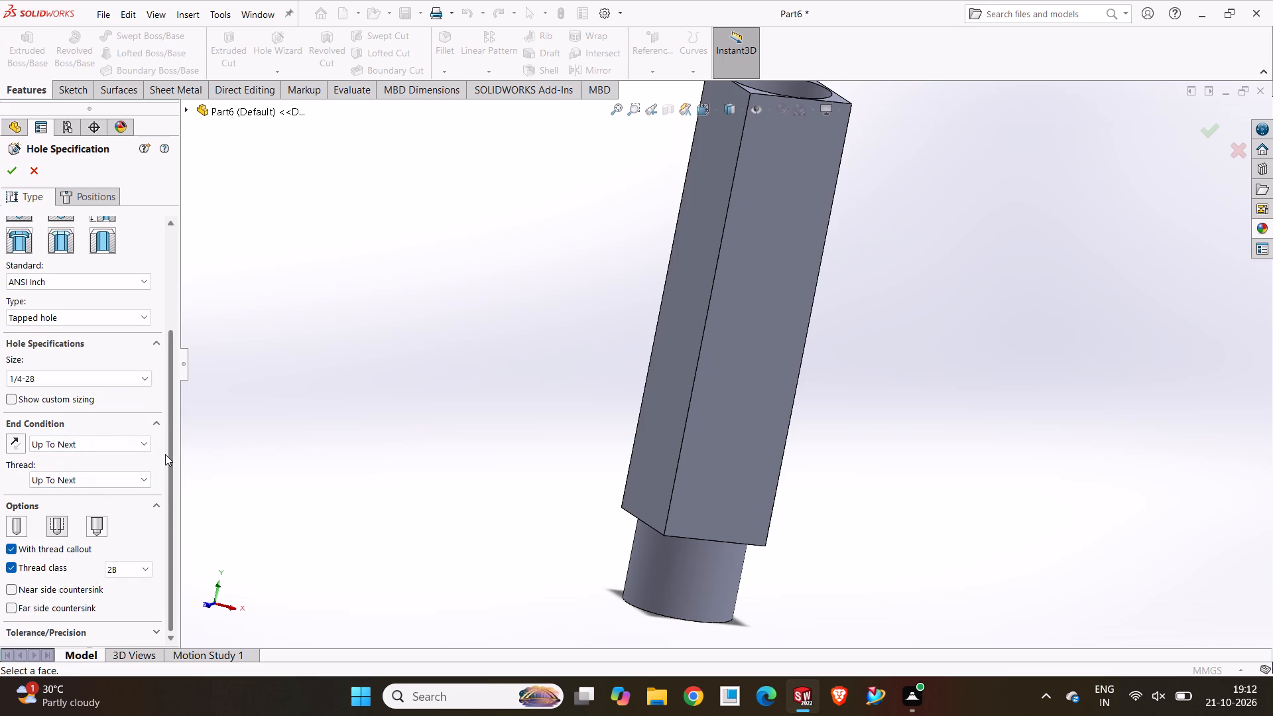
# In a 3D hole-position sketch, draw a centerline about 7.9 mm long down the boss's cylindrical face from its junction with the bar.
pyautogui.click(96, 197)
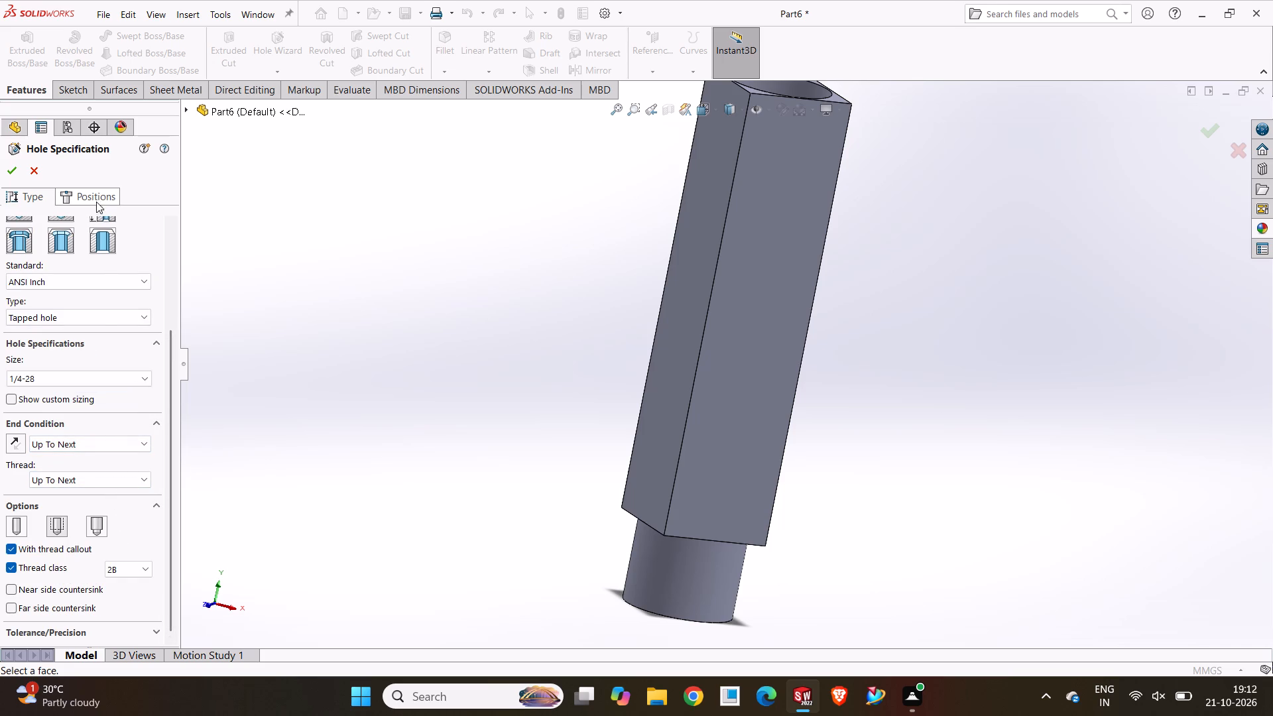
pyautogui.click(92, 196)
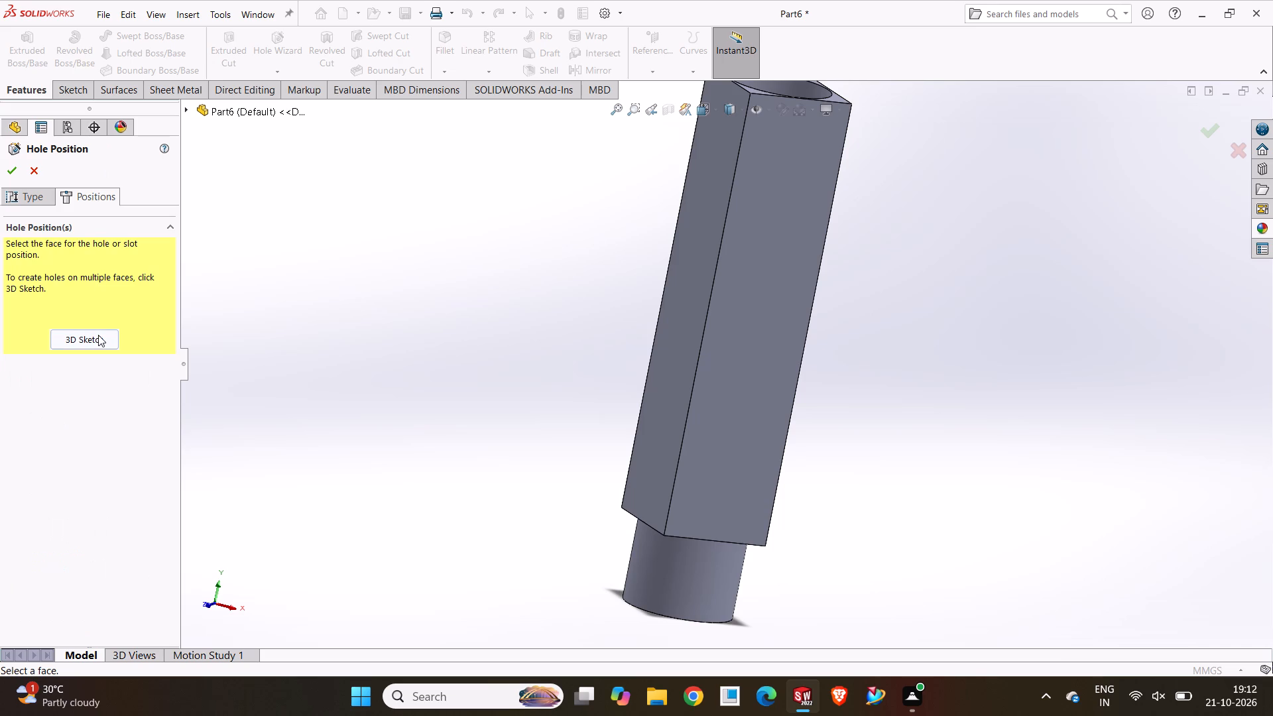
pyautogui.click(98, 335)
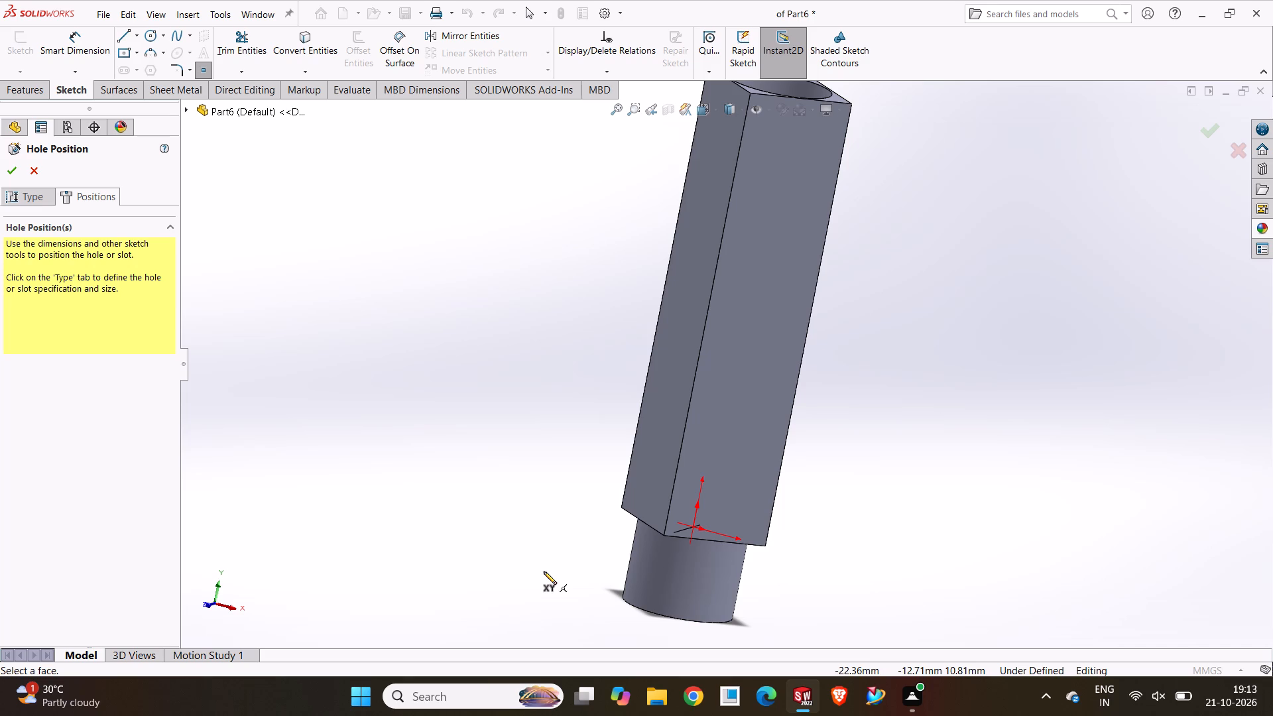
pyautogui.moveTo(664, 574); pyautogui.dragTo(678, 426, button='middle')
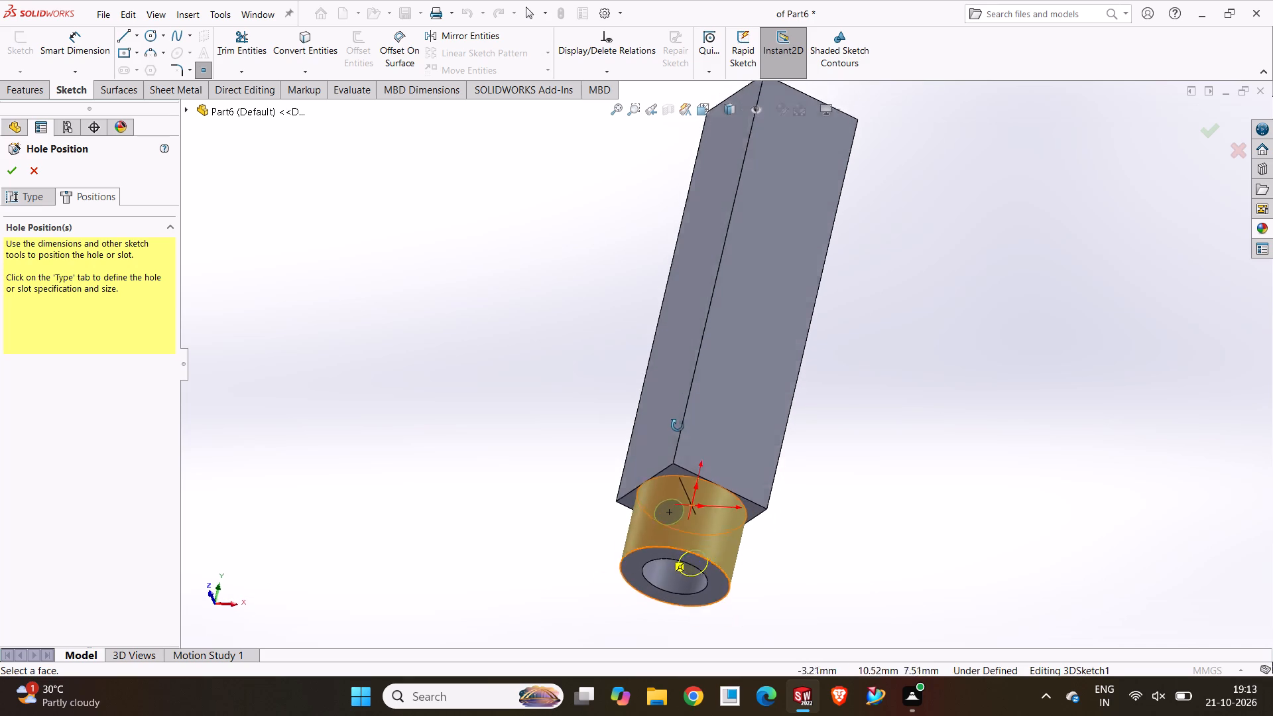
pyautogui.moveTo(678, 426); pyautogui.dragTo(681, 416, button='middle')
pyautogui.scroll(-8, 688, 460)
pyautogui.moveTo(684, 462); pyautogui.dragTo(690, 436, button='middle')
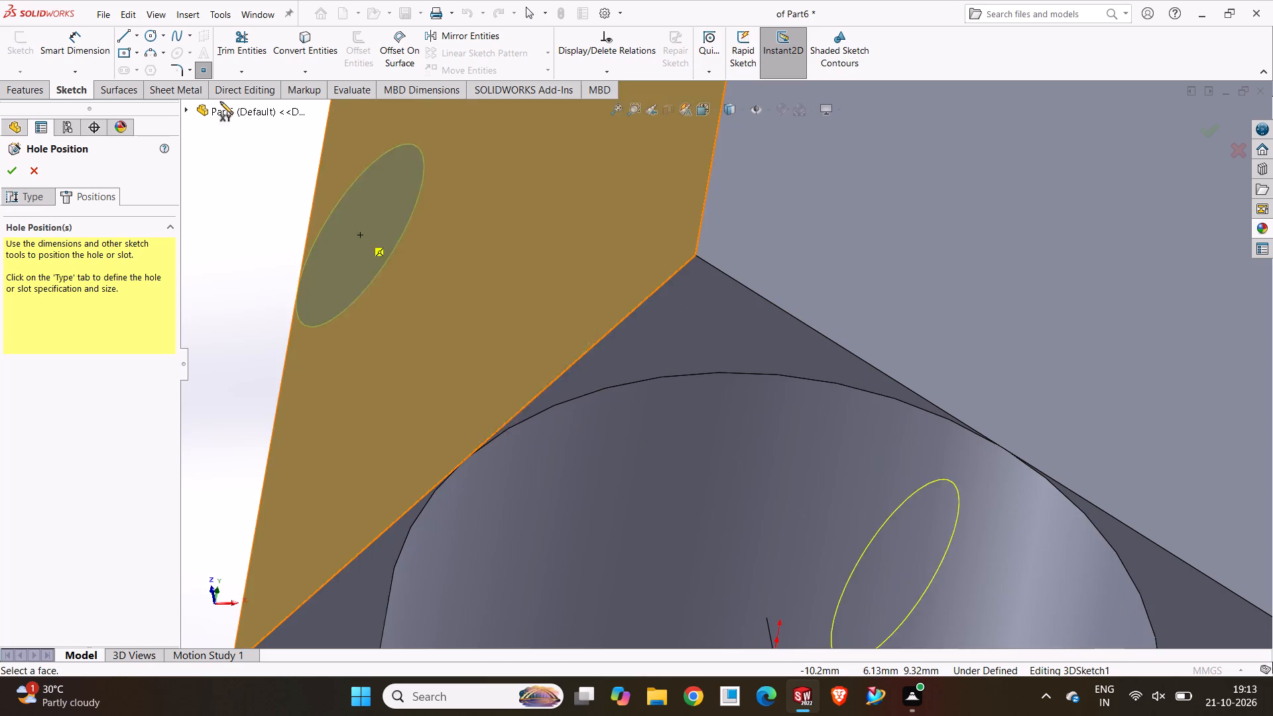
pyautogui.click(136, 34)
pyautogui.click(136, 72)
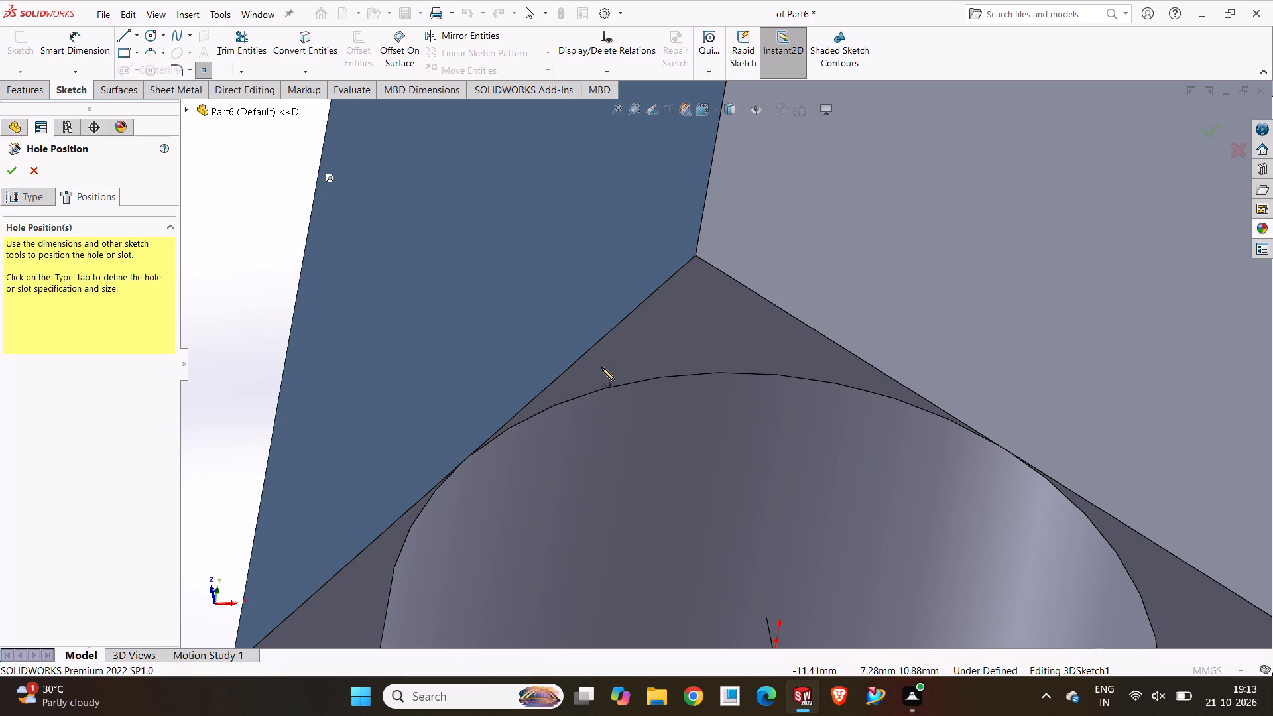
pyautogui.click(718, 372)
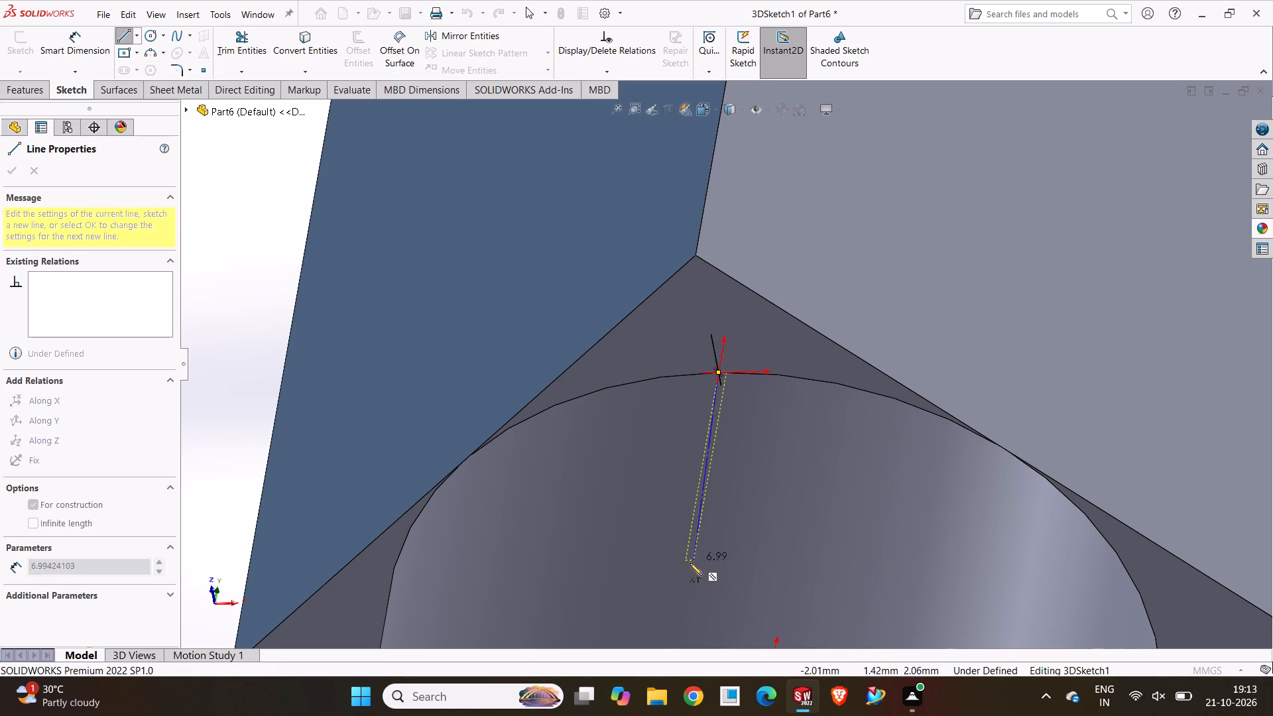
pyautogui.click(684, 584)
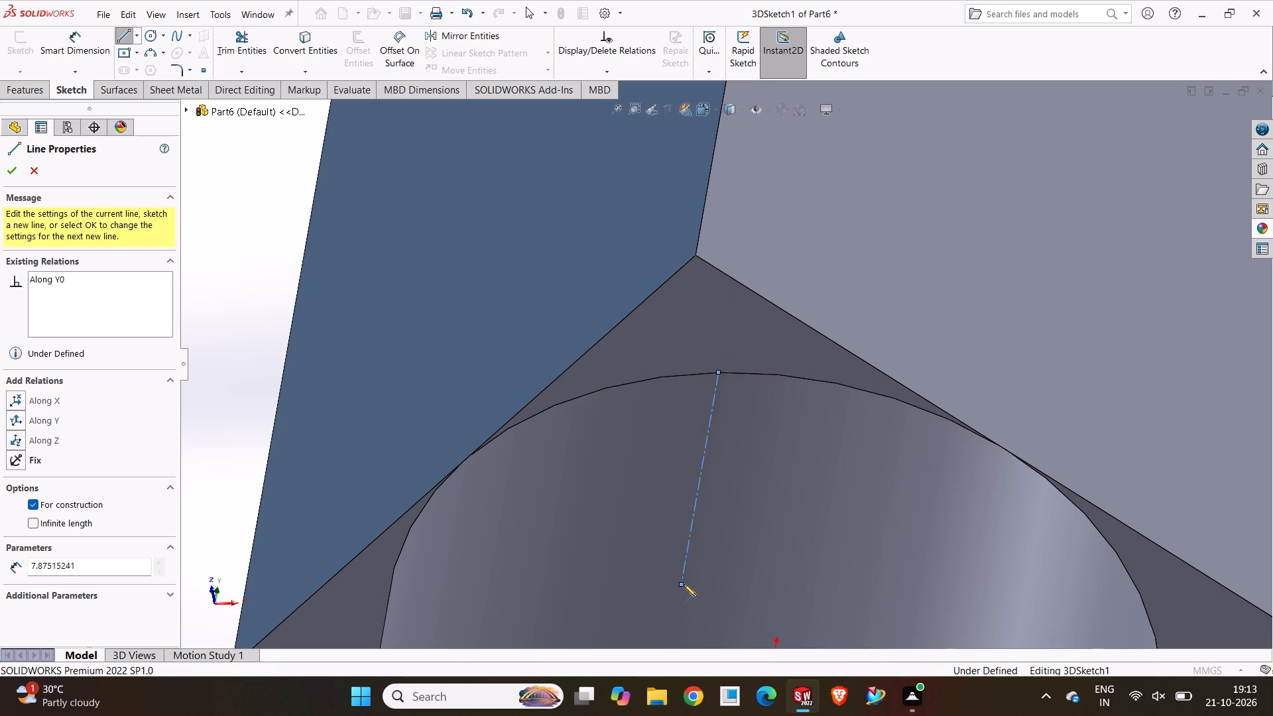
# Dimension the centerline's length as 7.50 mm and try to accept the hole position.
pyautogui.rightClick(684, 584)
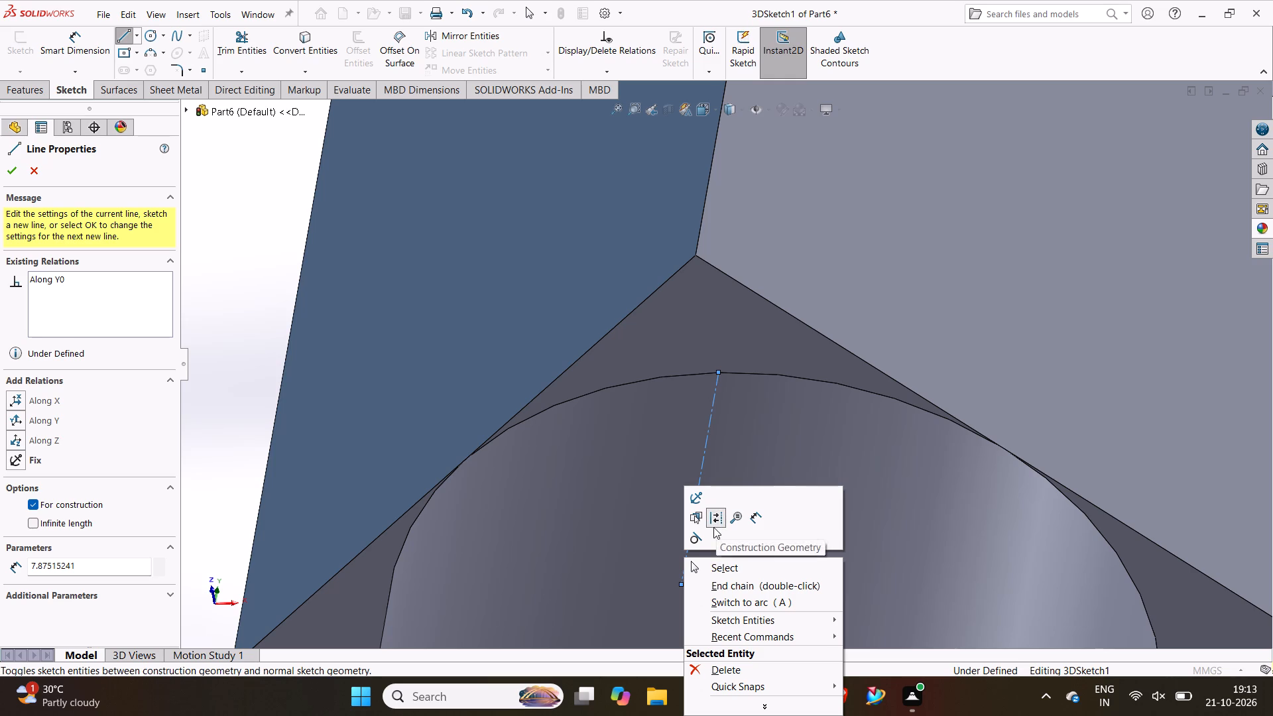
pyautogui.click(752, 520)
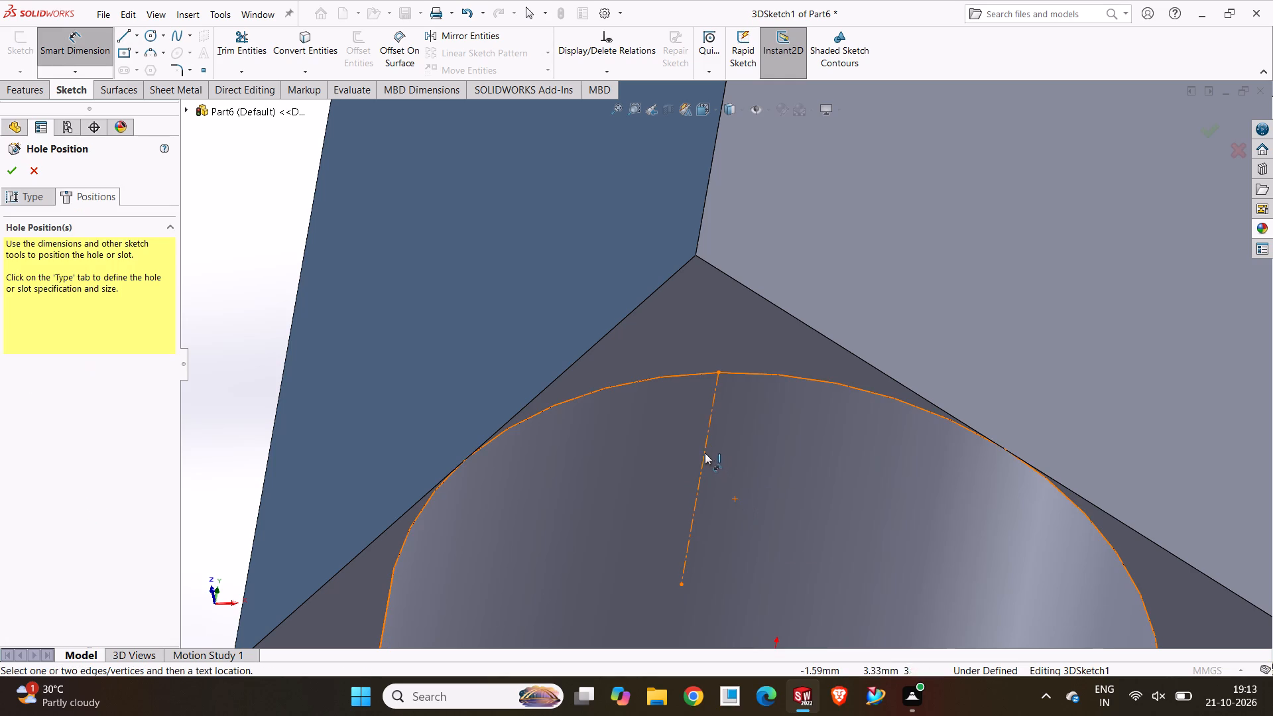
pyautogui.click(703, 449)
pyautogui.scroll(2, 276, 392)
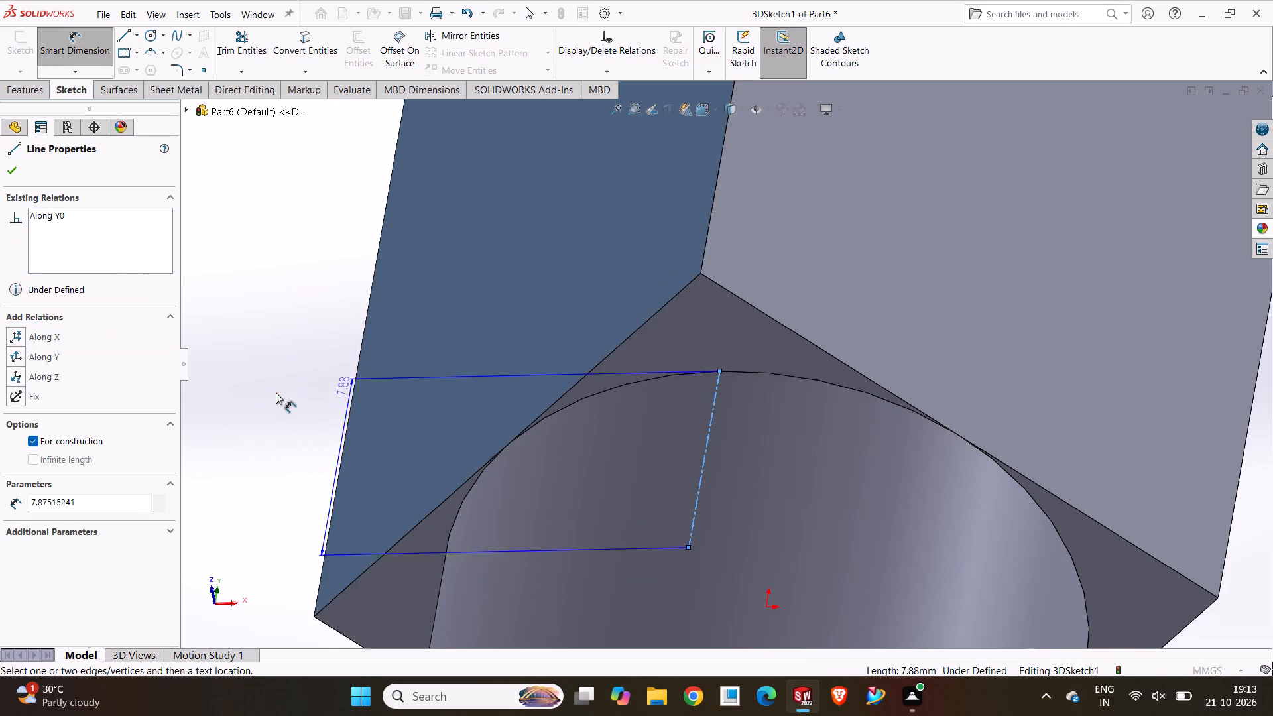
pyautogui.click(294, 410)
pyautogui.write('7.50')
pyautogui.press('Return')
pyautogui.click(337, 447)
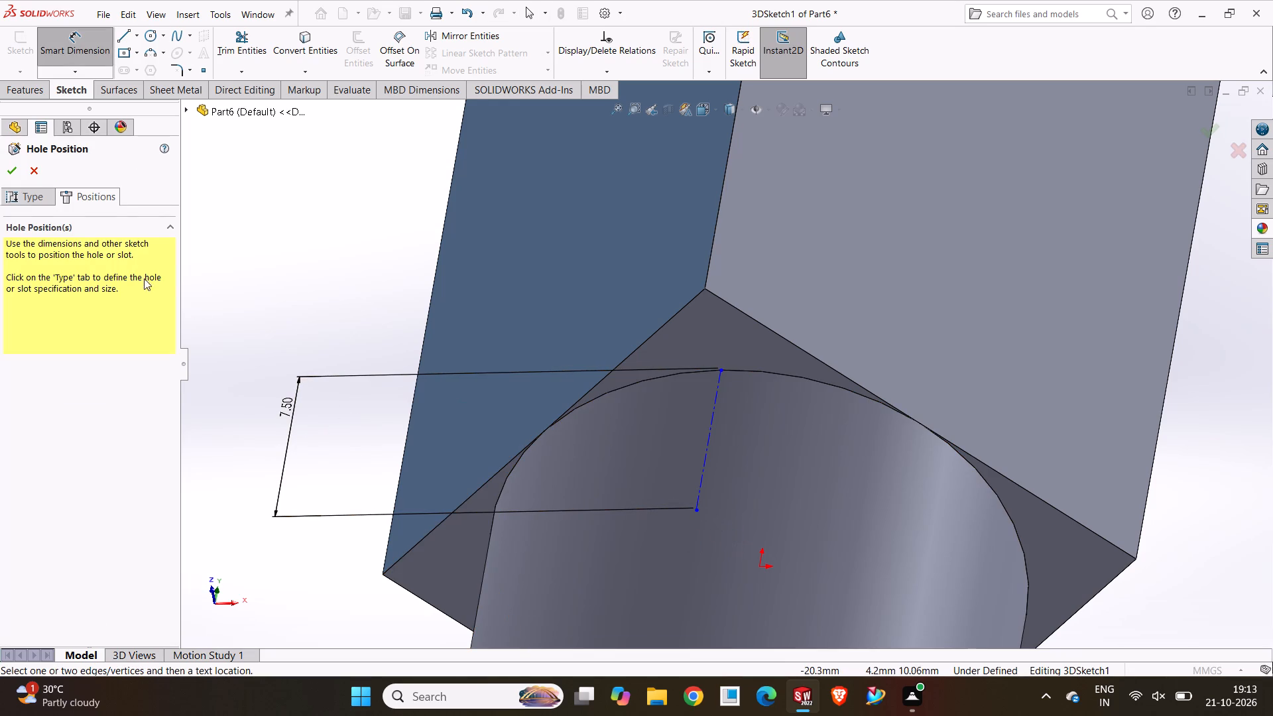
pyautogui.click(16, 168)
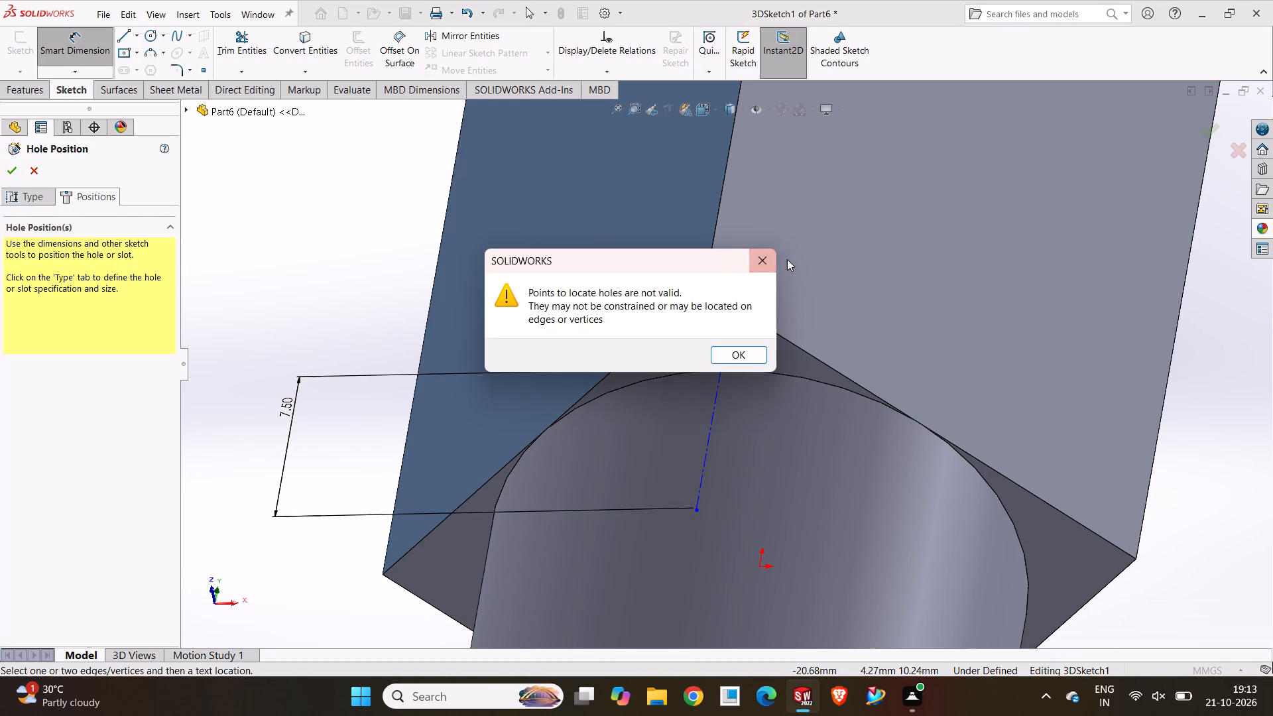
pyautogui.click(758, 262)
# Place the hole position point on the boss's cylindrical face at the centerline's free lower endpoint.
pyautogui.click(90, 198)
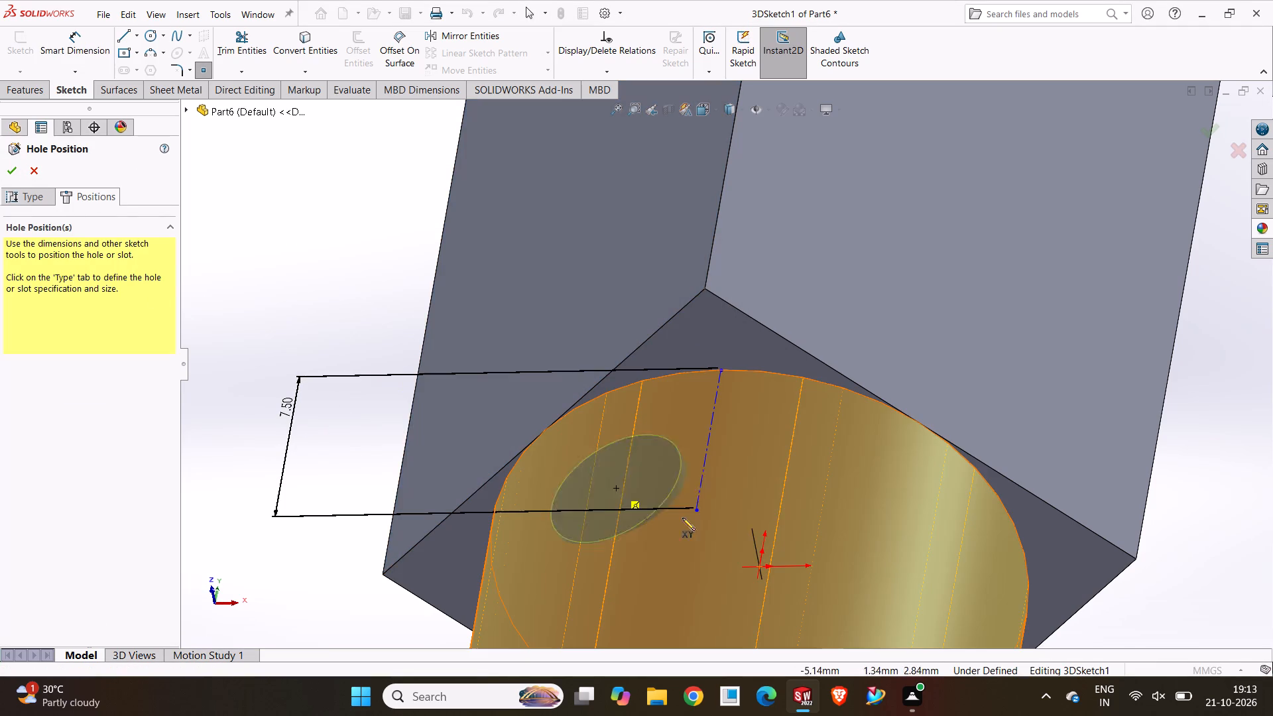
pyautogui.click(697, 510)
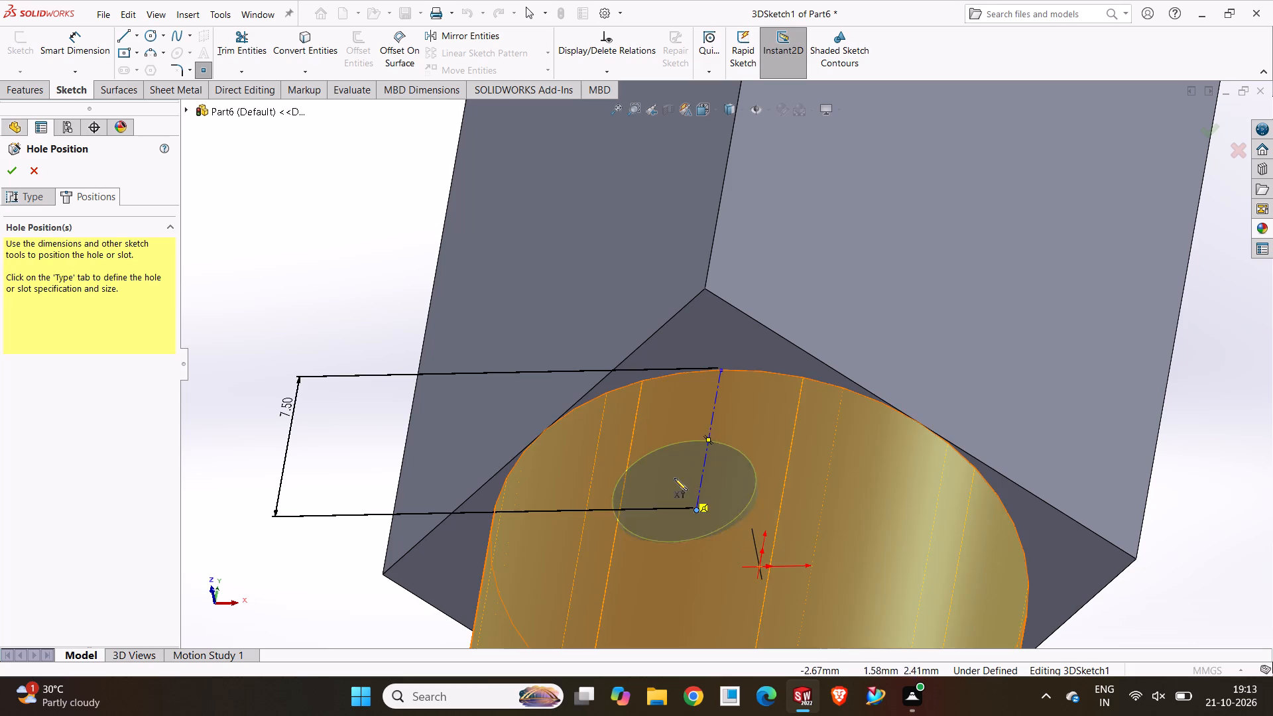
pyautogui.scroll(-1, 688, 507)
pyautogui.scroll(3, 689, 507)
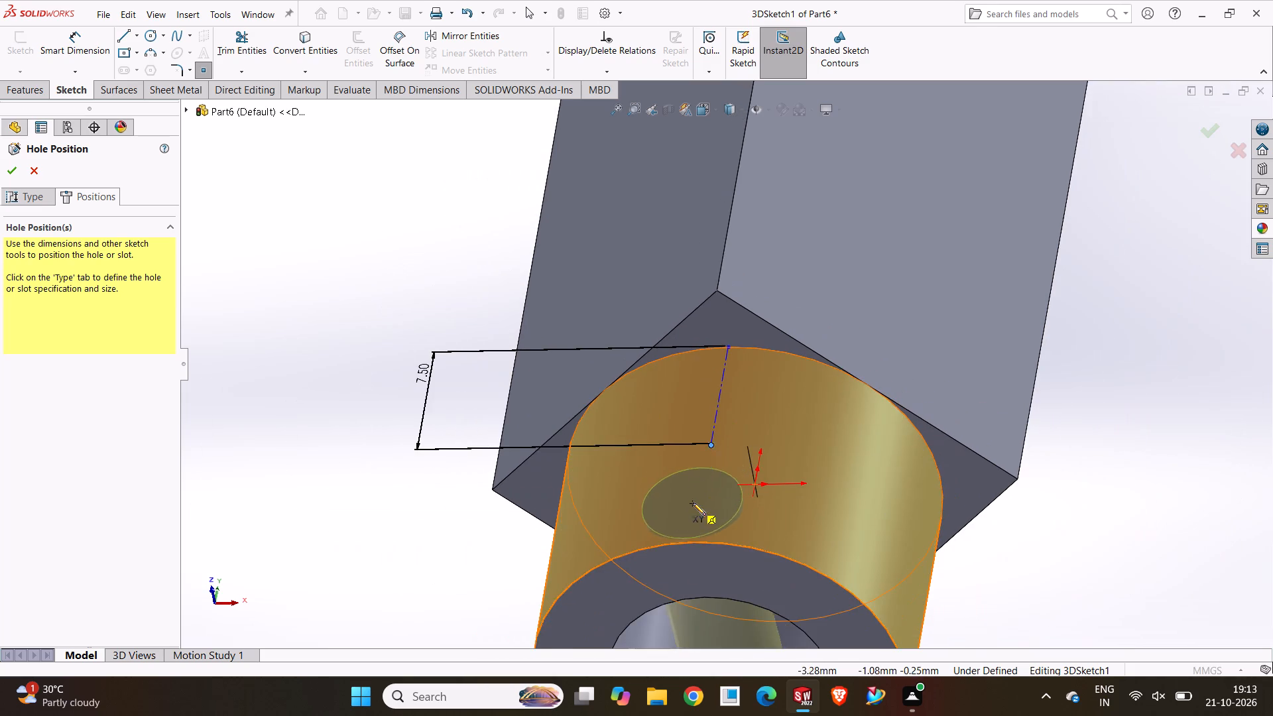
pyautogui.moveTo(693, 503); pyautogui.dragTo(696, 565, button='middle')
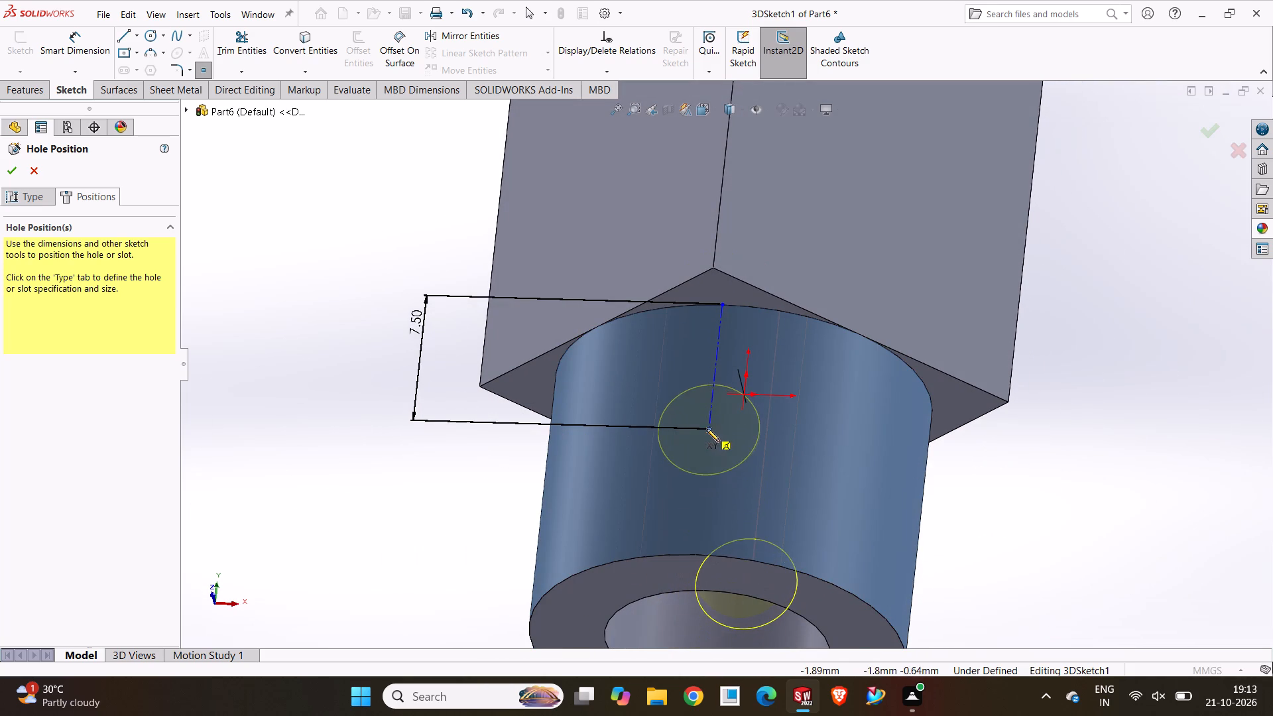
pyautogui.scroll(4, 696, 549)
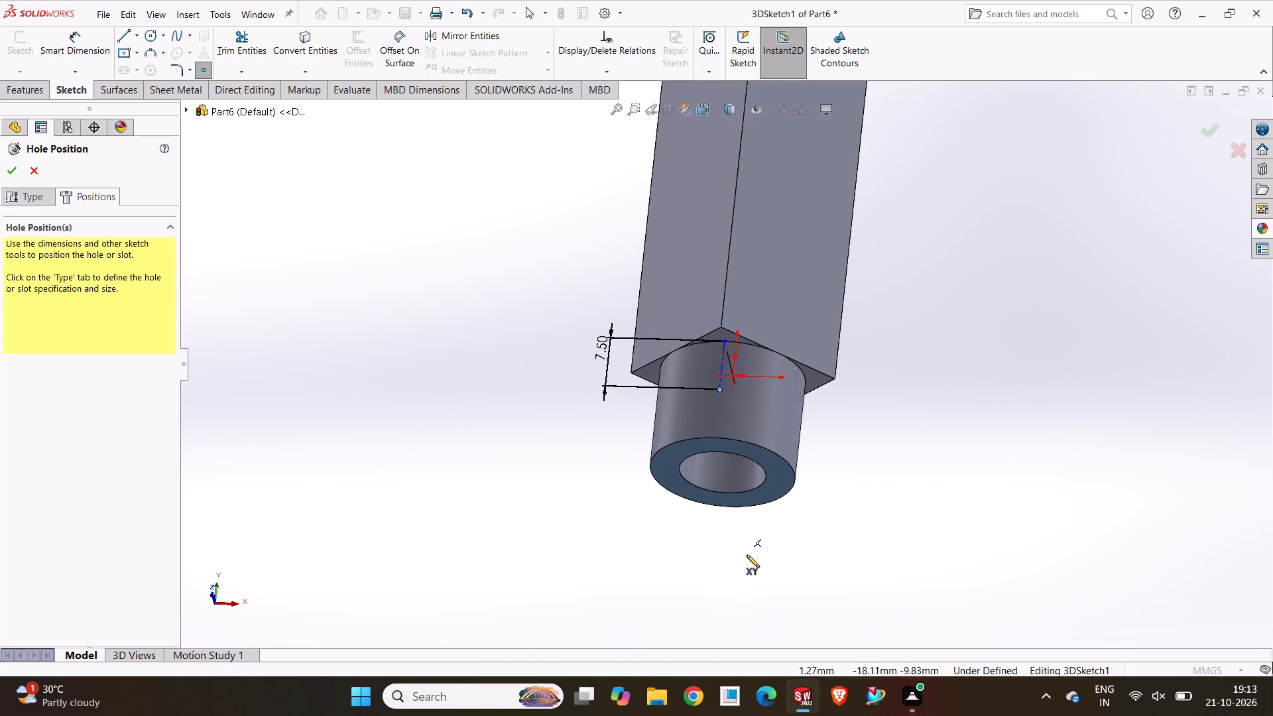
pyautogui.scroll(-8, 714, 367)
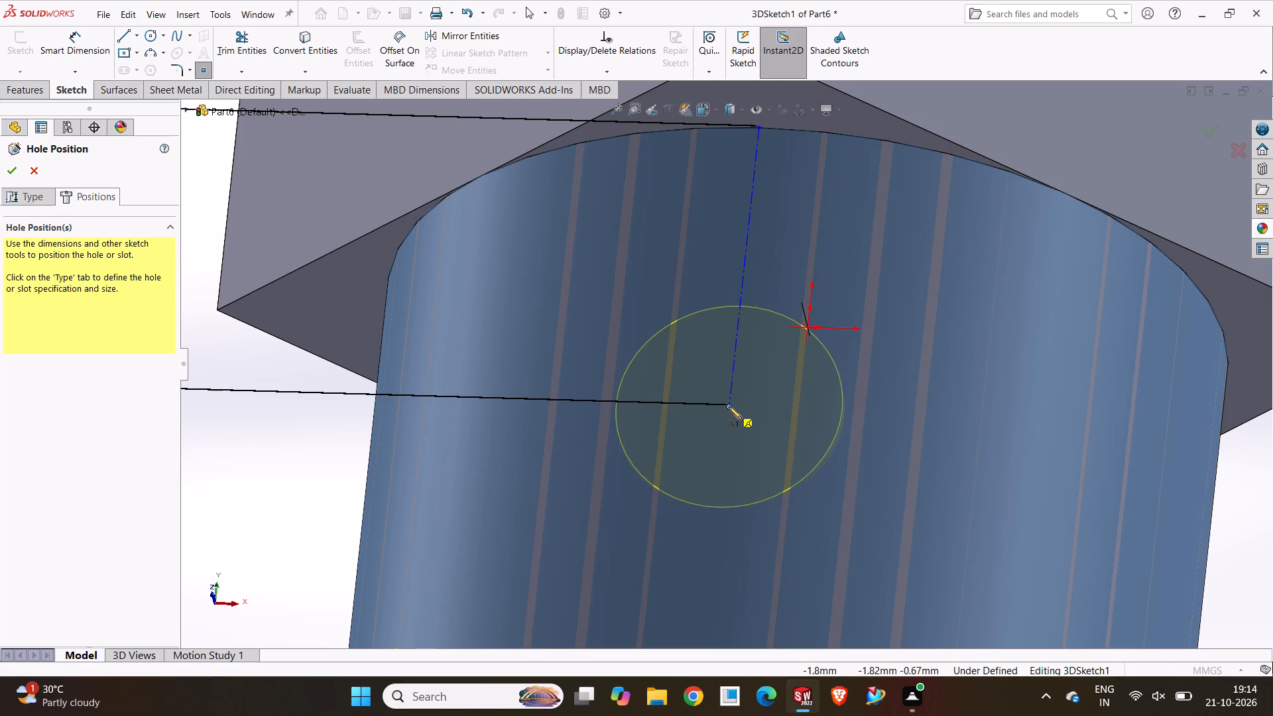
pyautogui.scroll(4, 733, 405)
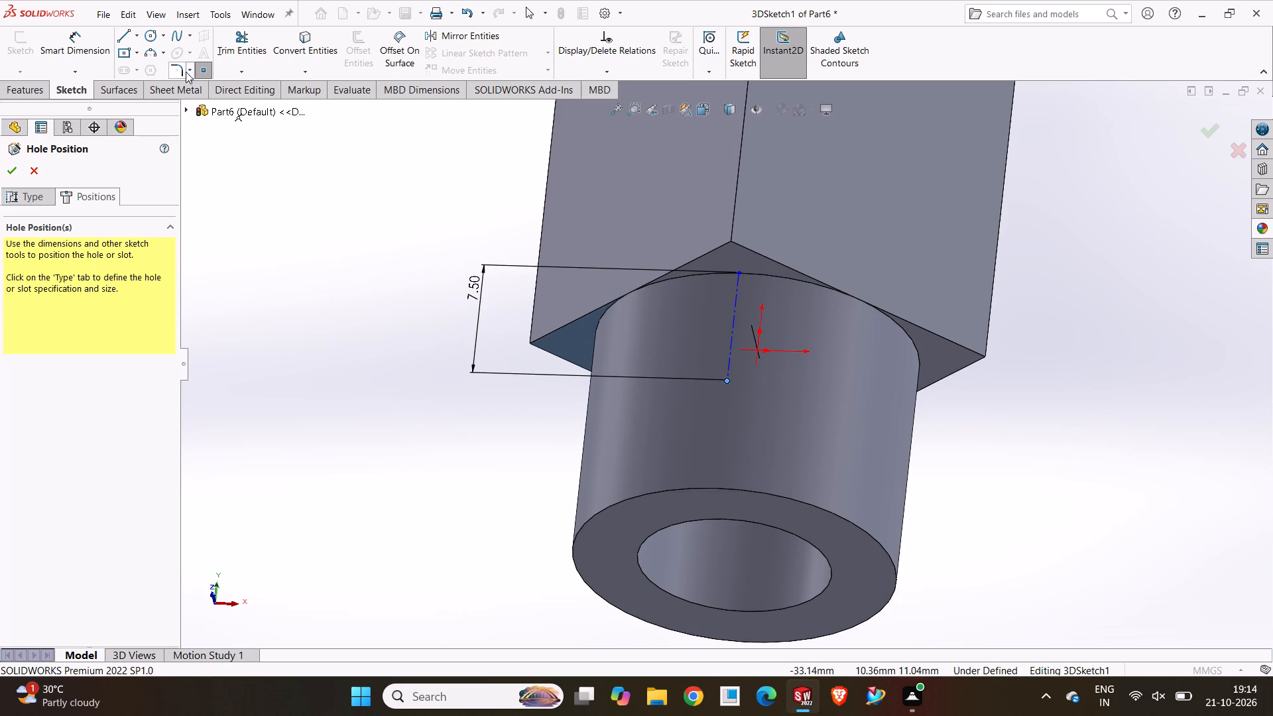
pyautogui.click(203, 72)
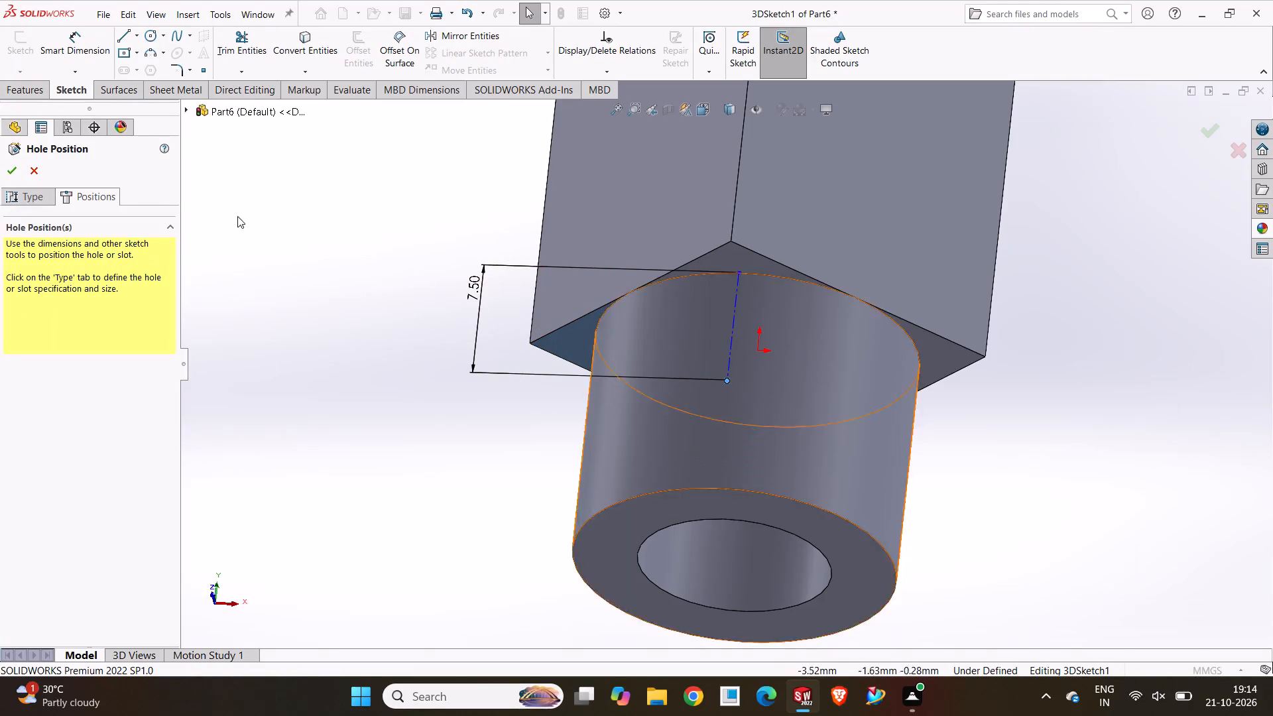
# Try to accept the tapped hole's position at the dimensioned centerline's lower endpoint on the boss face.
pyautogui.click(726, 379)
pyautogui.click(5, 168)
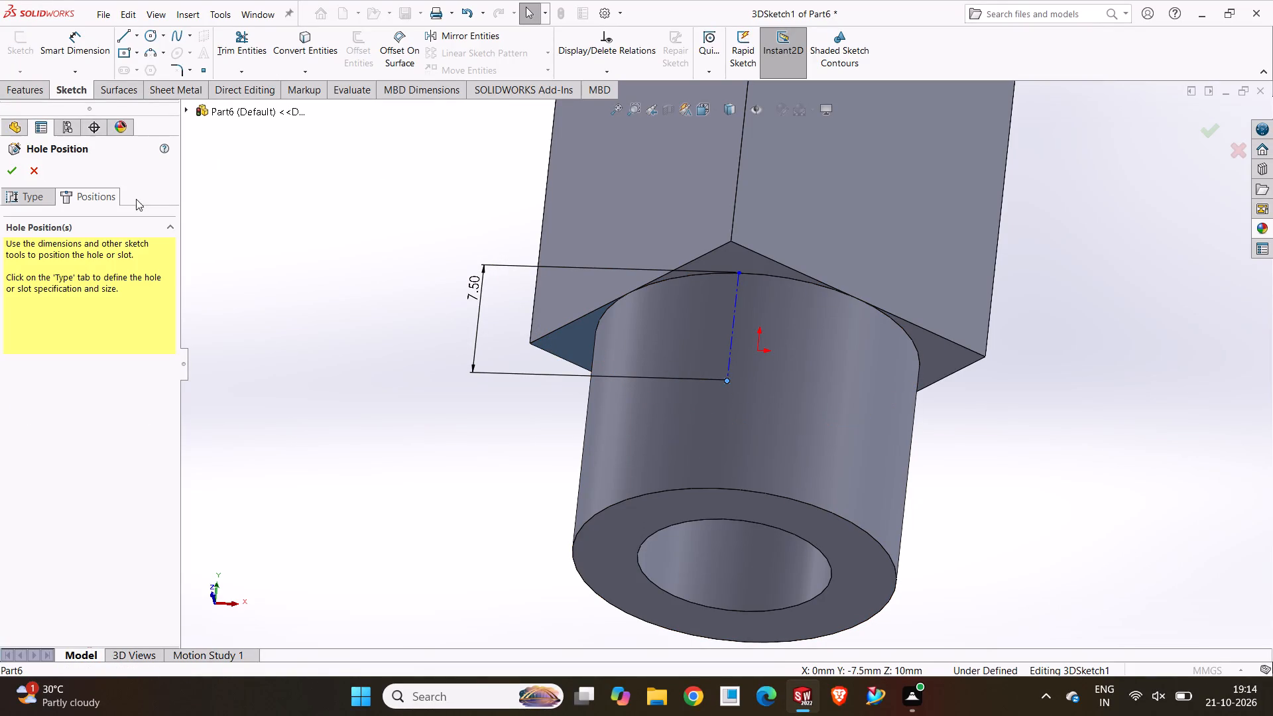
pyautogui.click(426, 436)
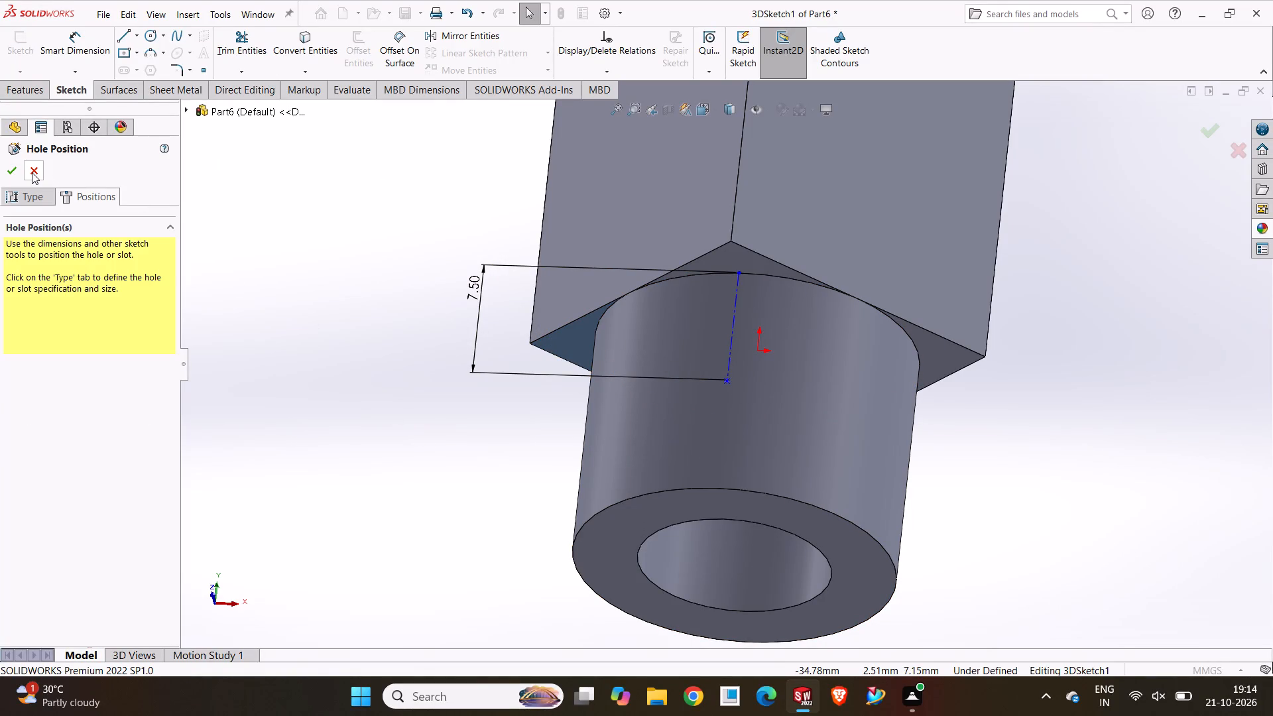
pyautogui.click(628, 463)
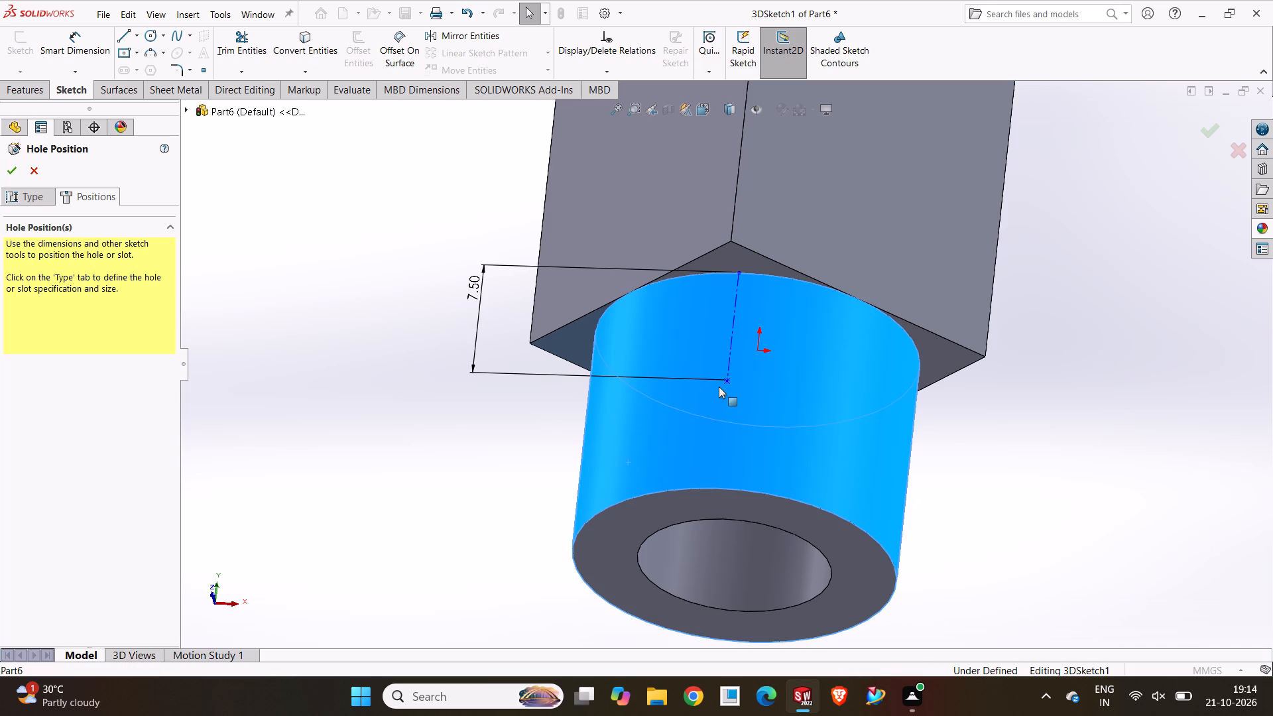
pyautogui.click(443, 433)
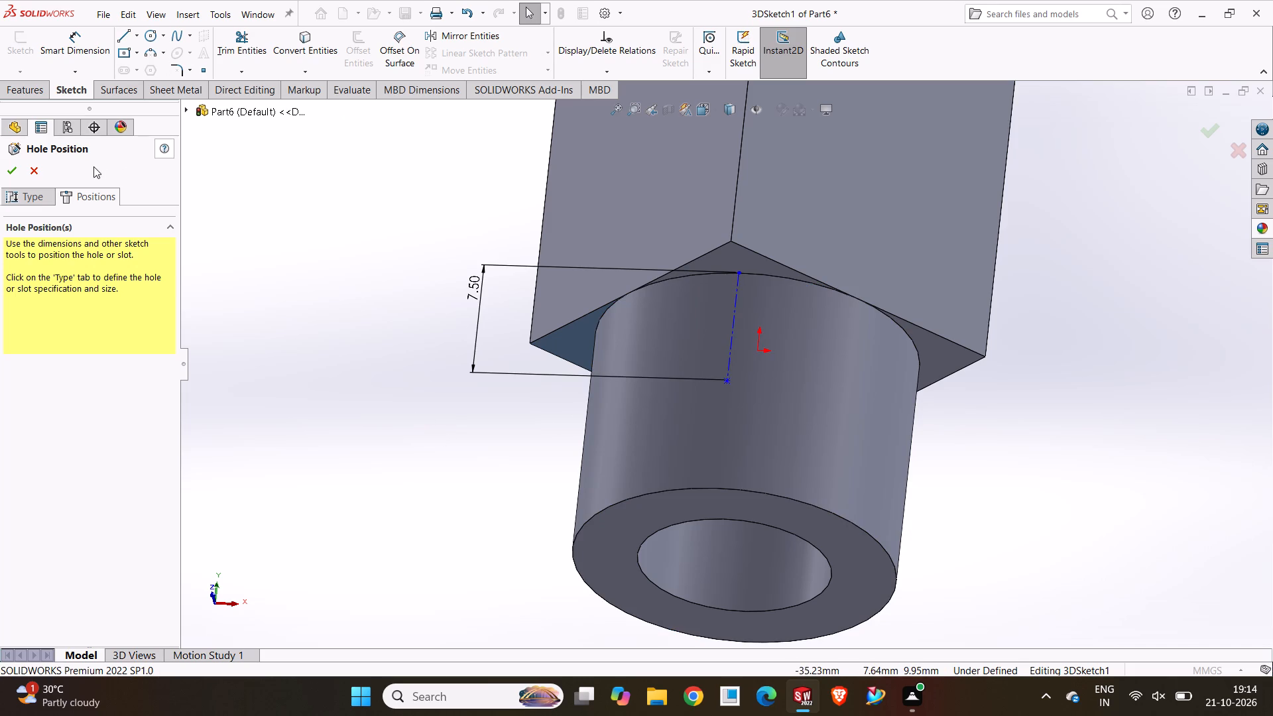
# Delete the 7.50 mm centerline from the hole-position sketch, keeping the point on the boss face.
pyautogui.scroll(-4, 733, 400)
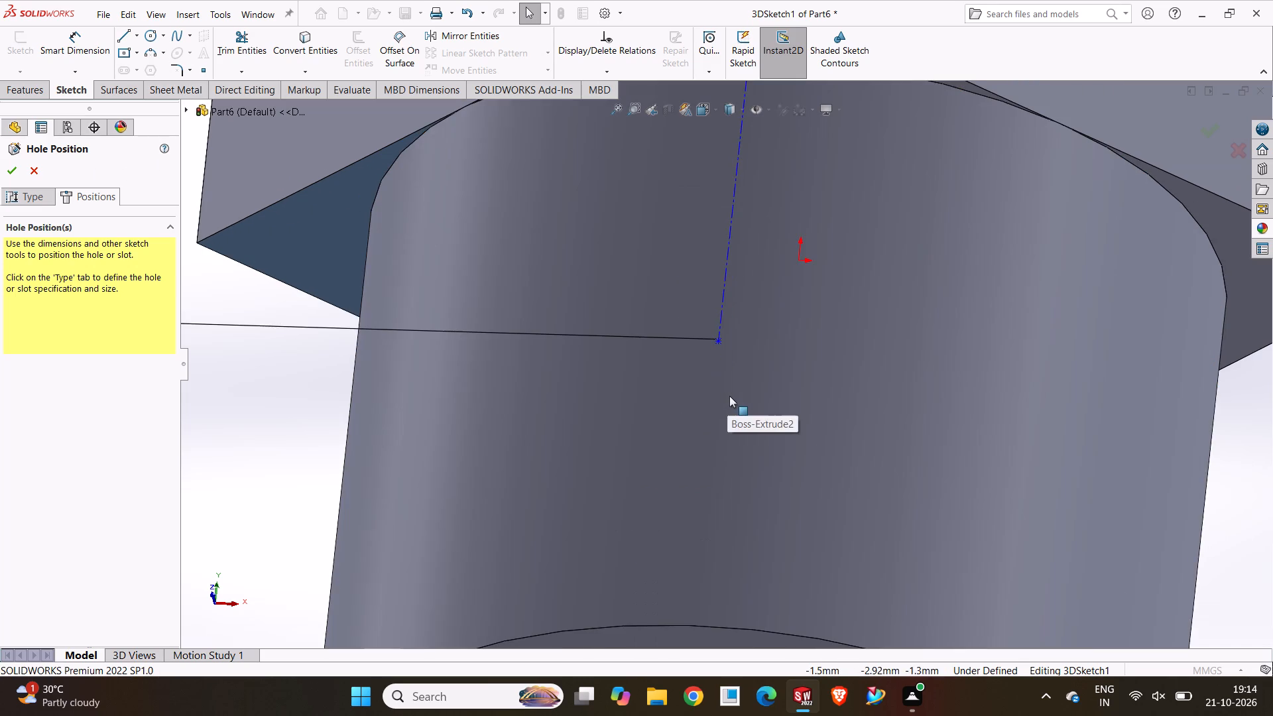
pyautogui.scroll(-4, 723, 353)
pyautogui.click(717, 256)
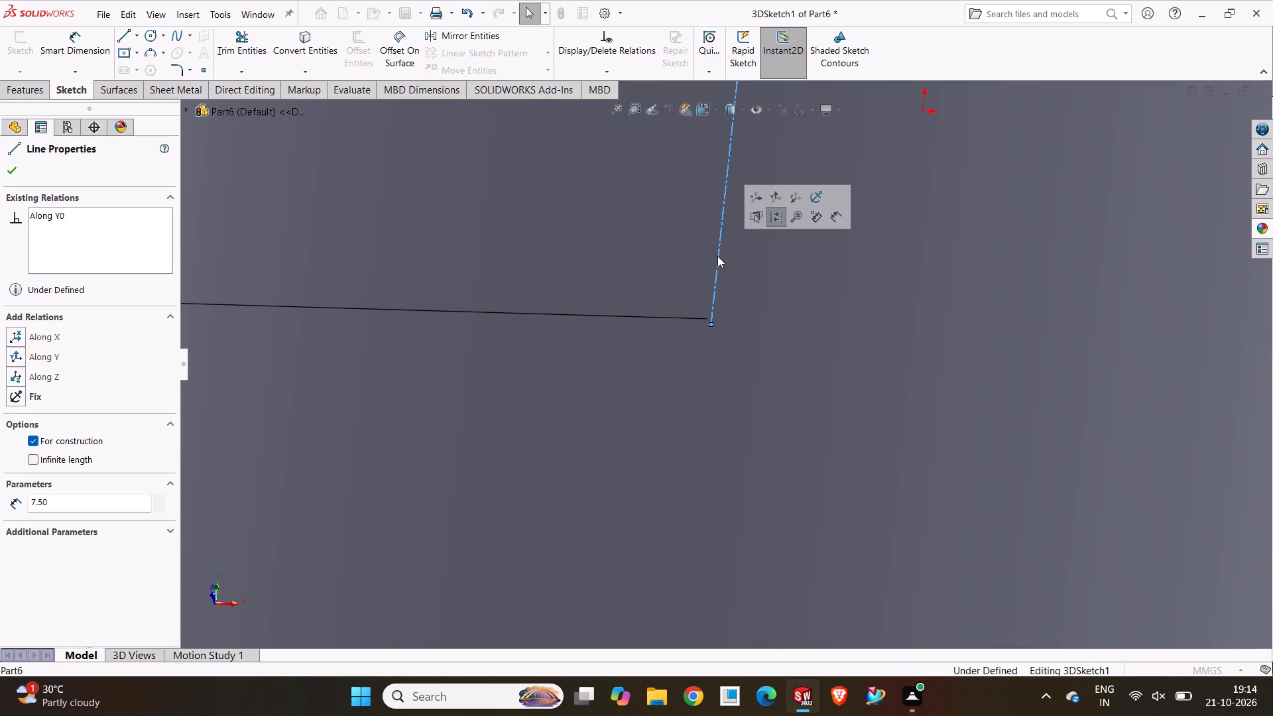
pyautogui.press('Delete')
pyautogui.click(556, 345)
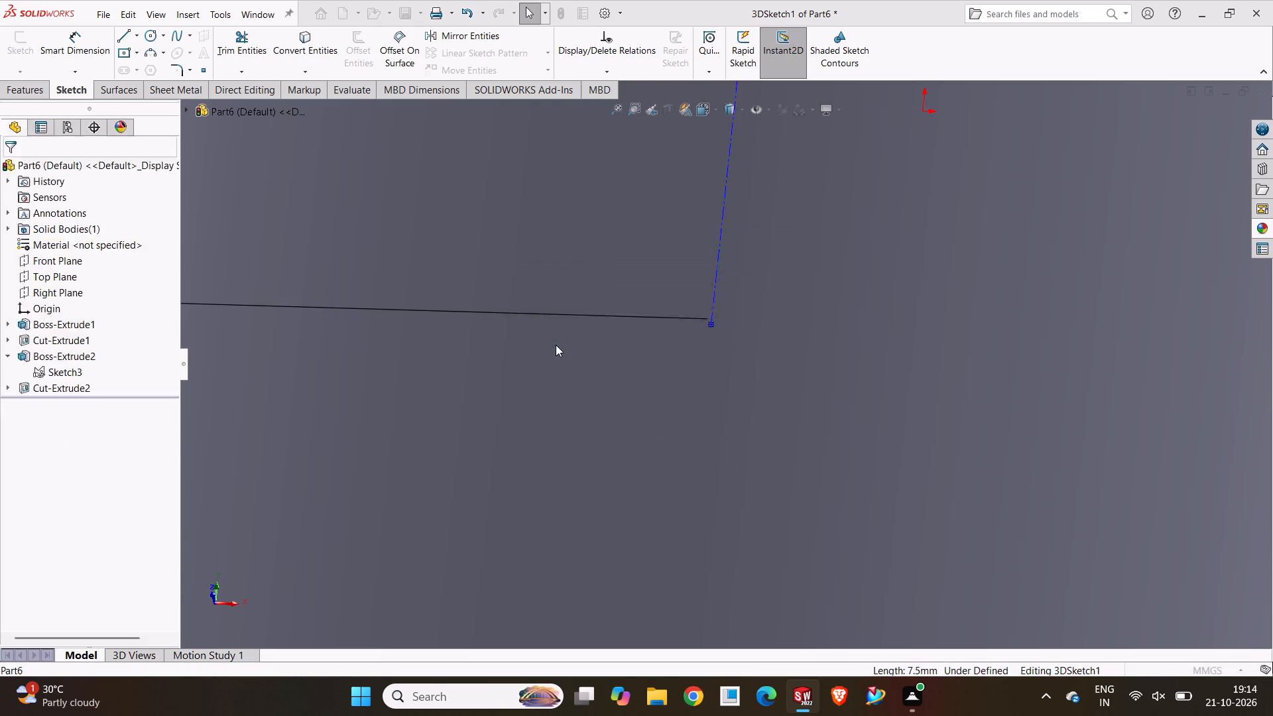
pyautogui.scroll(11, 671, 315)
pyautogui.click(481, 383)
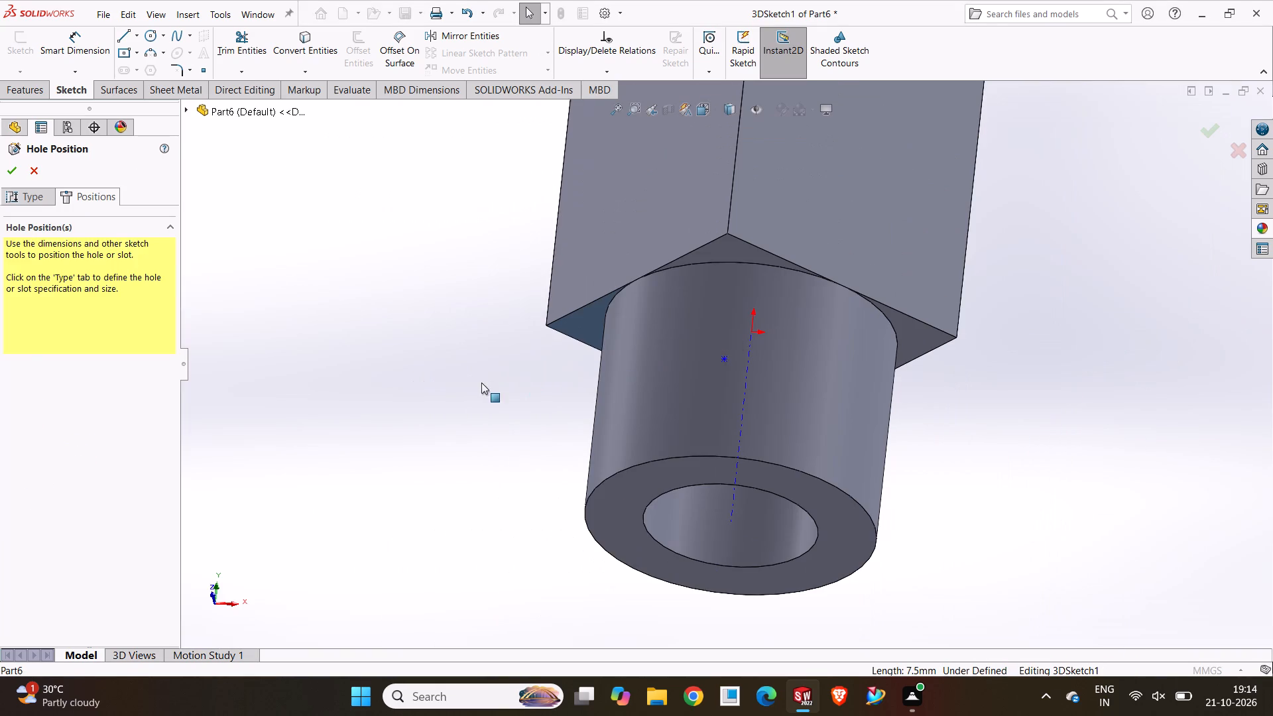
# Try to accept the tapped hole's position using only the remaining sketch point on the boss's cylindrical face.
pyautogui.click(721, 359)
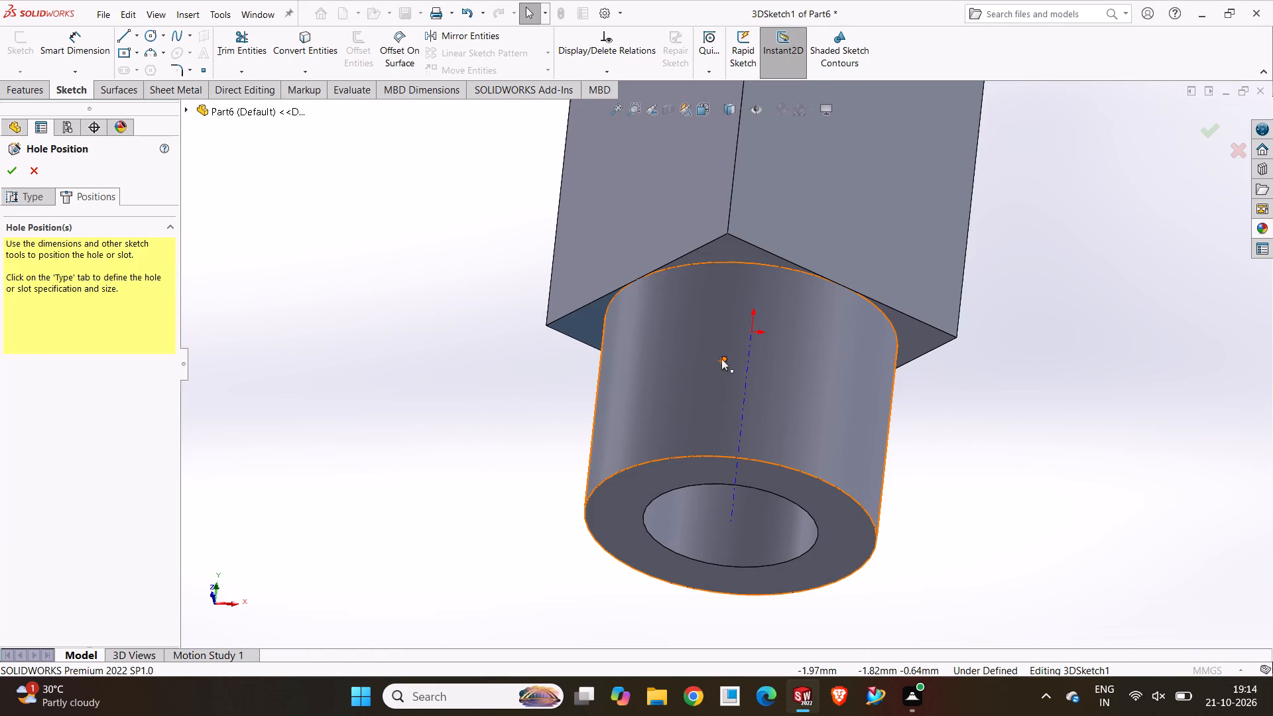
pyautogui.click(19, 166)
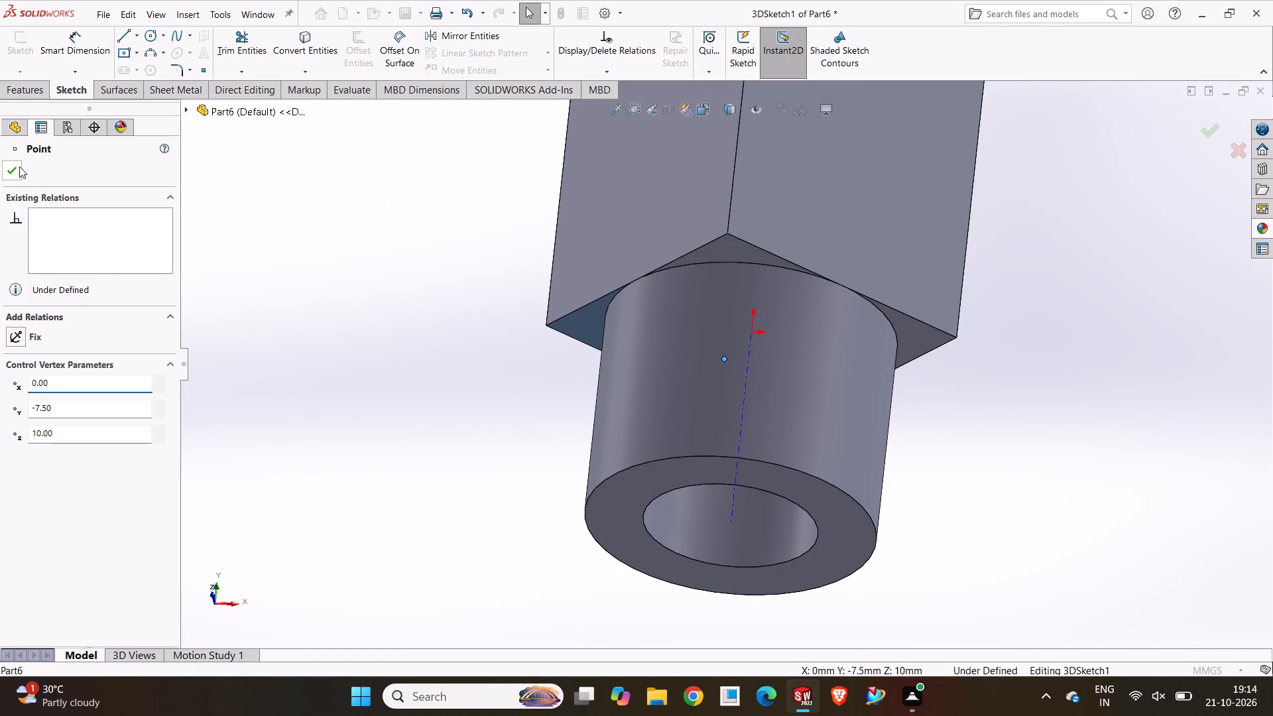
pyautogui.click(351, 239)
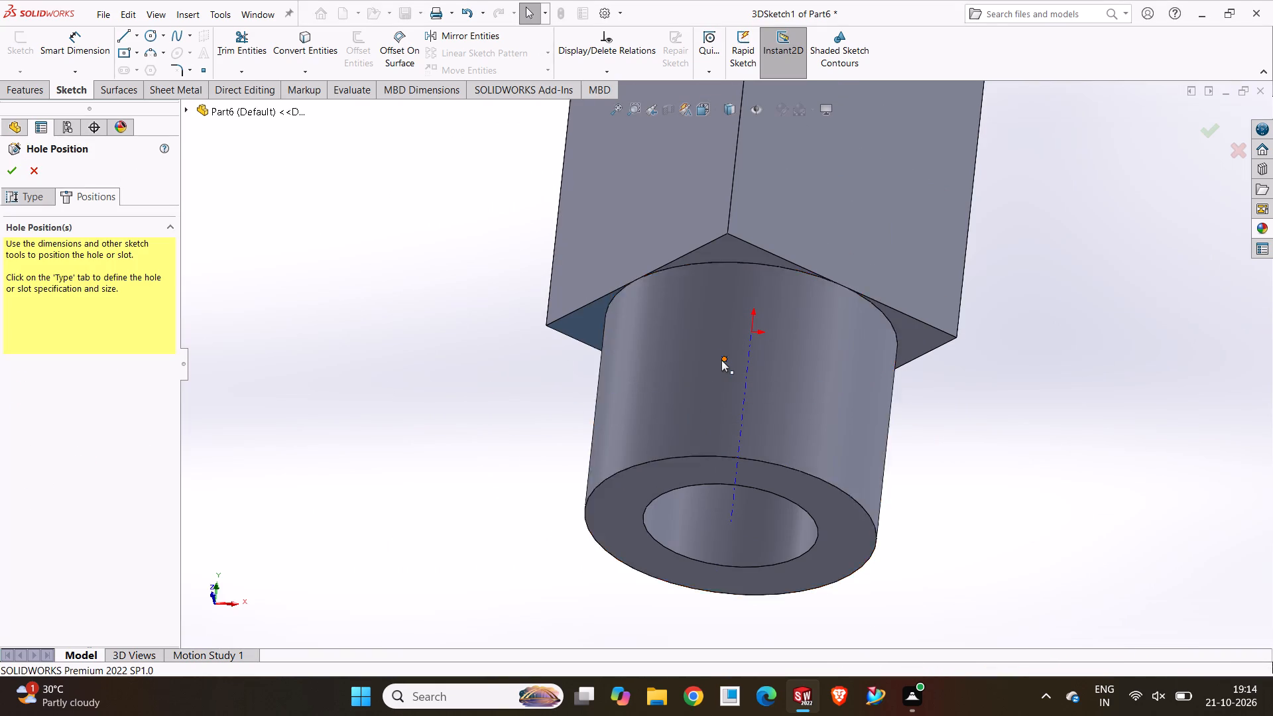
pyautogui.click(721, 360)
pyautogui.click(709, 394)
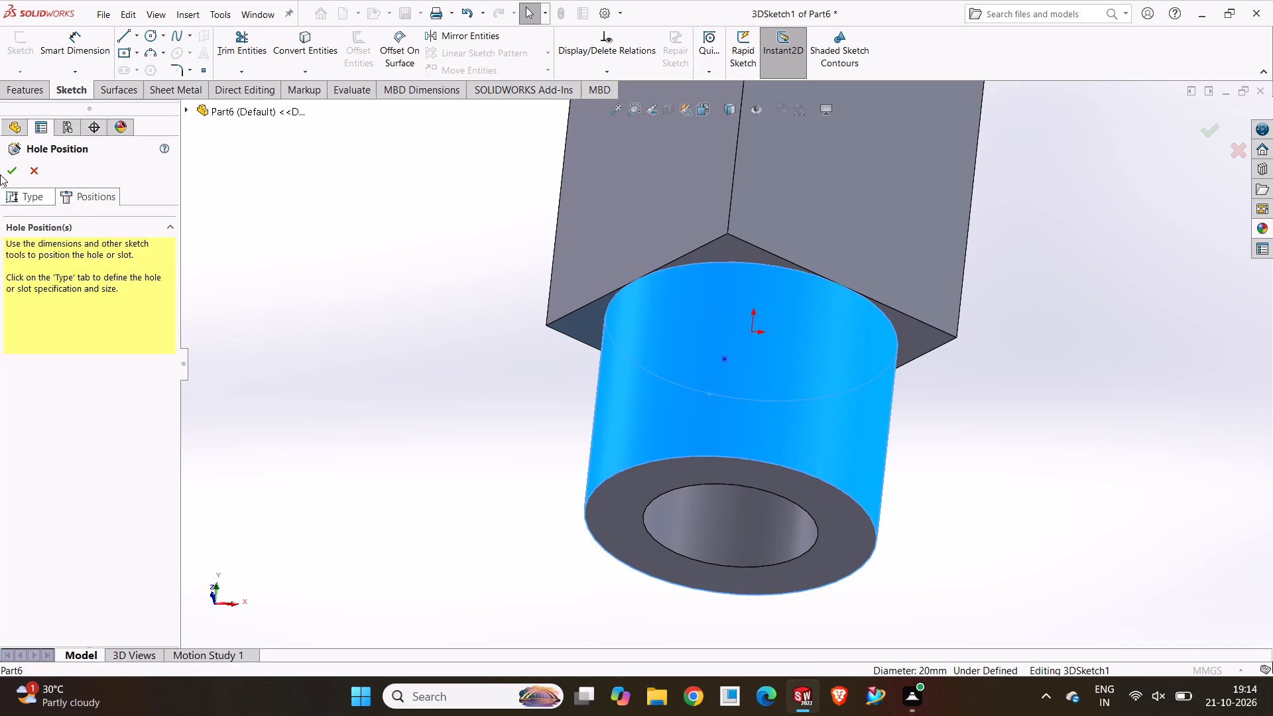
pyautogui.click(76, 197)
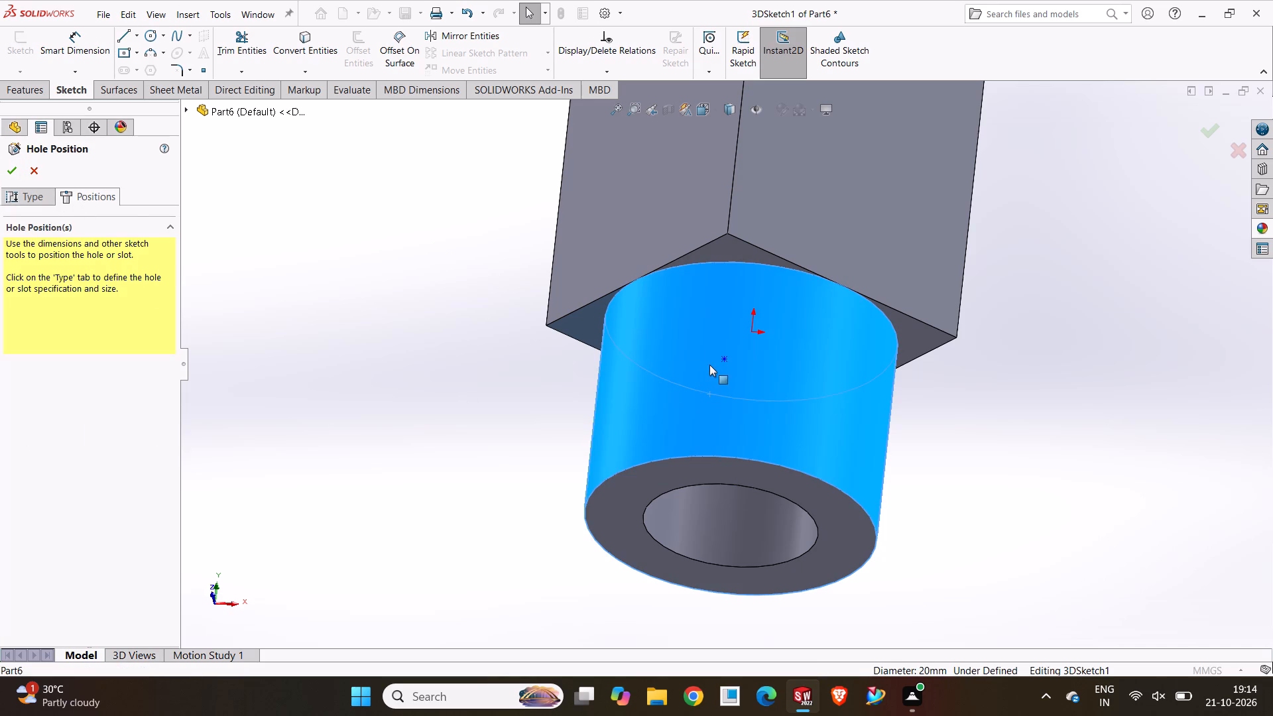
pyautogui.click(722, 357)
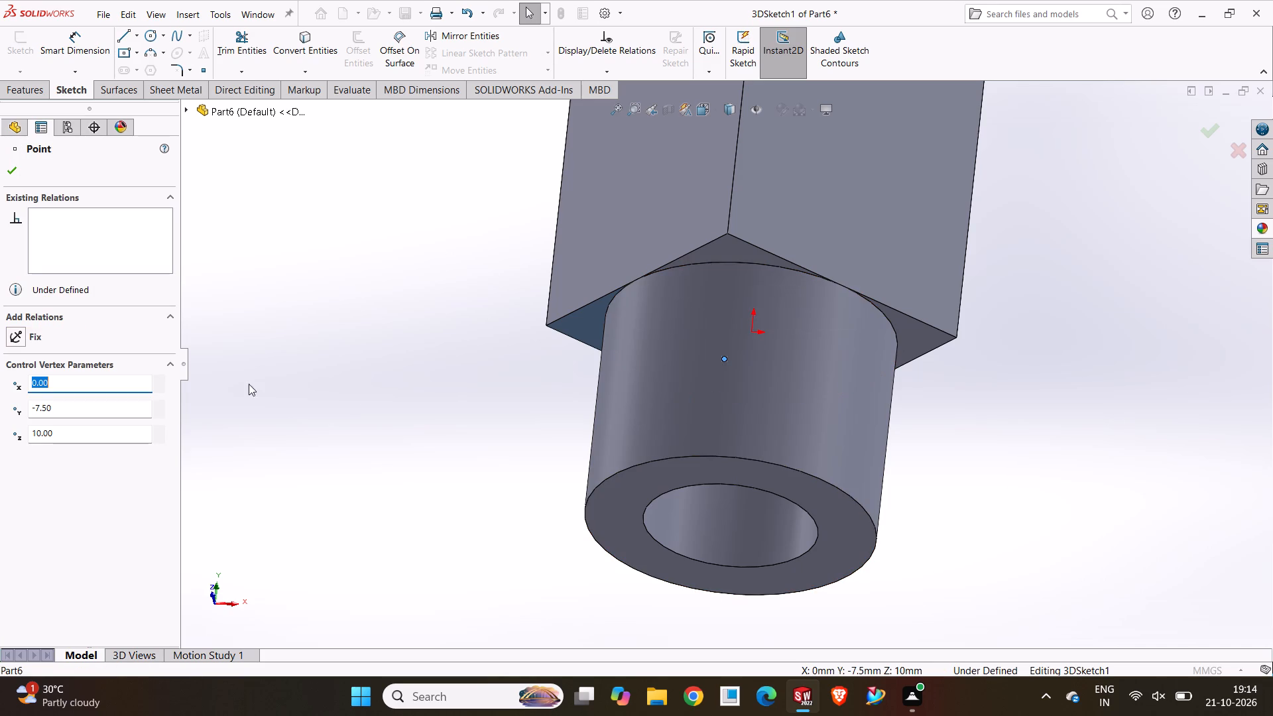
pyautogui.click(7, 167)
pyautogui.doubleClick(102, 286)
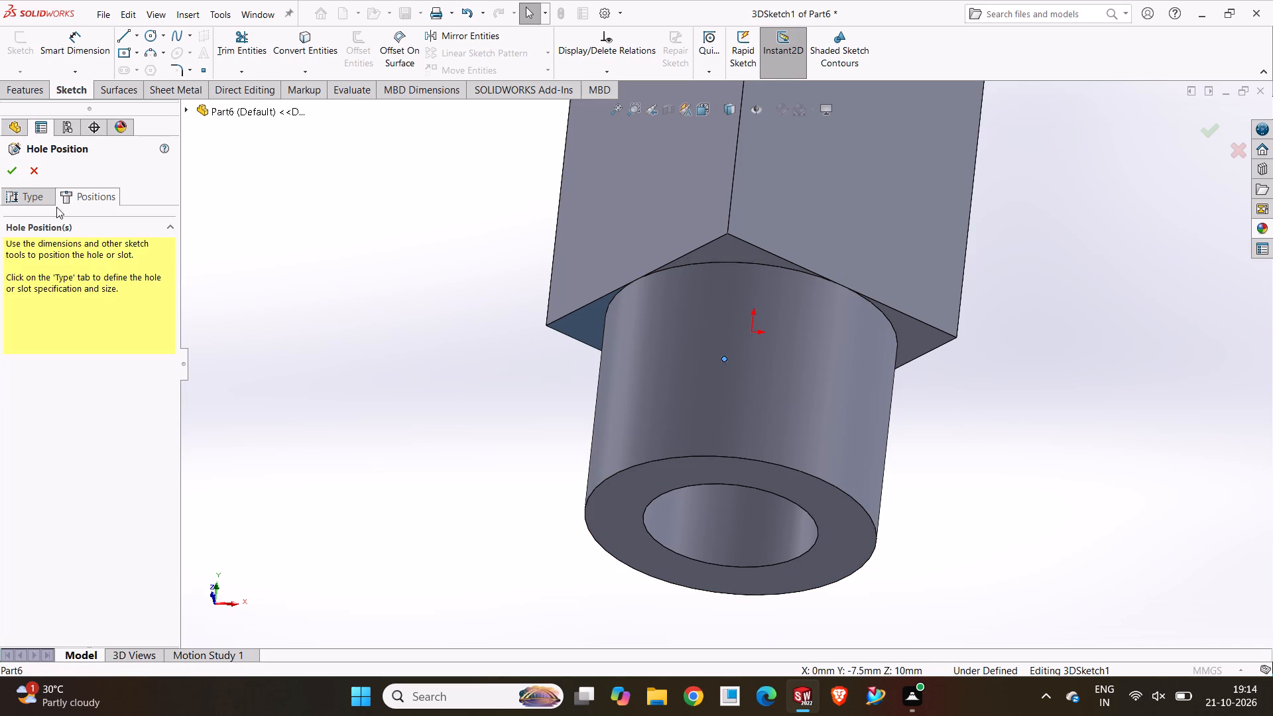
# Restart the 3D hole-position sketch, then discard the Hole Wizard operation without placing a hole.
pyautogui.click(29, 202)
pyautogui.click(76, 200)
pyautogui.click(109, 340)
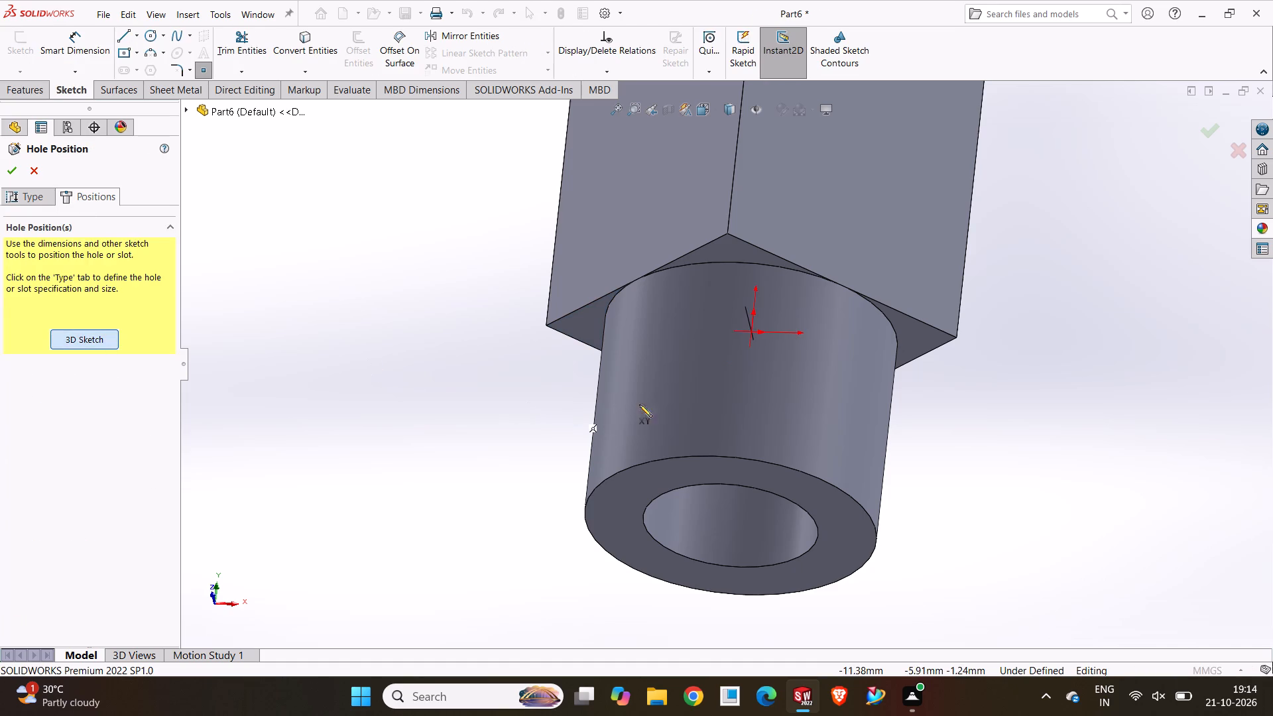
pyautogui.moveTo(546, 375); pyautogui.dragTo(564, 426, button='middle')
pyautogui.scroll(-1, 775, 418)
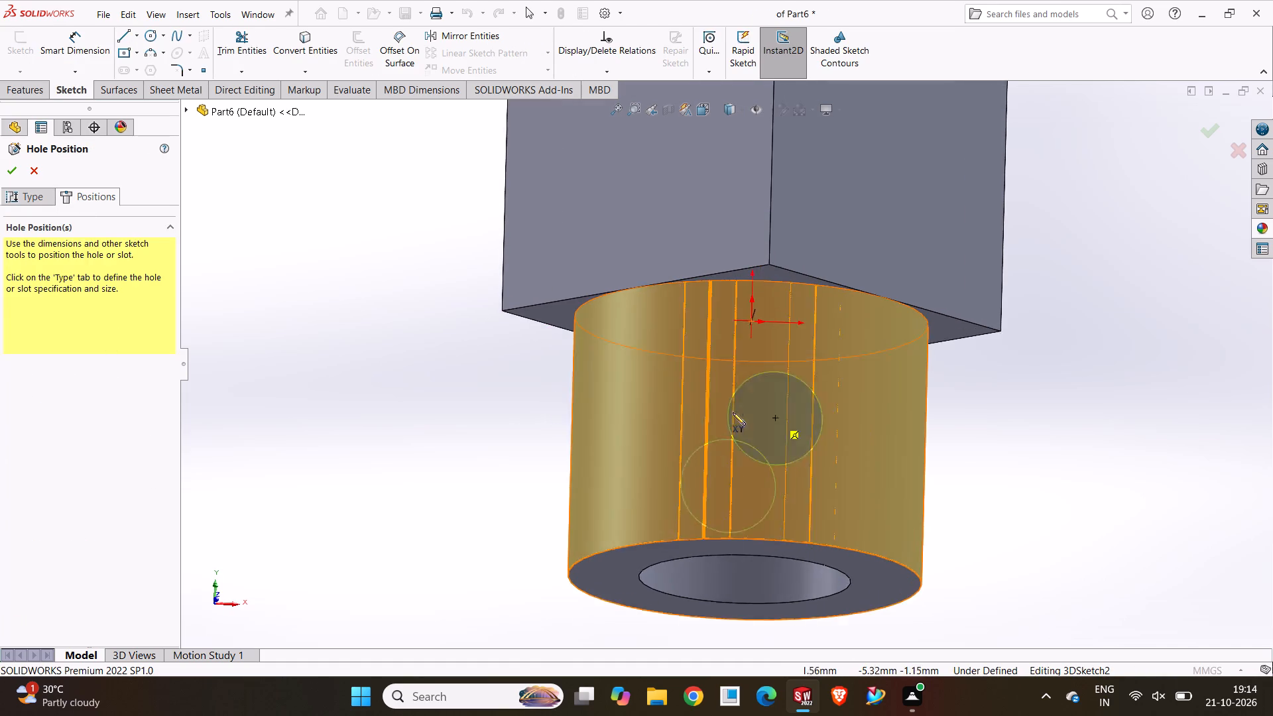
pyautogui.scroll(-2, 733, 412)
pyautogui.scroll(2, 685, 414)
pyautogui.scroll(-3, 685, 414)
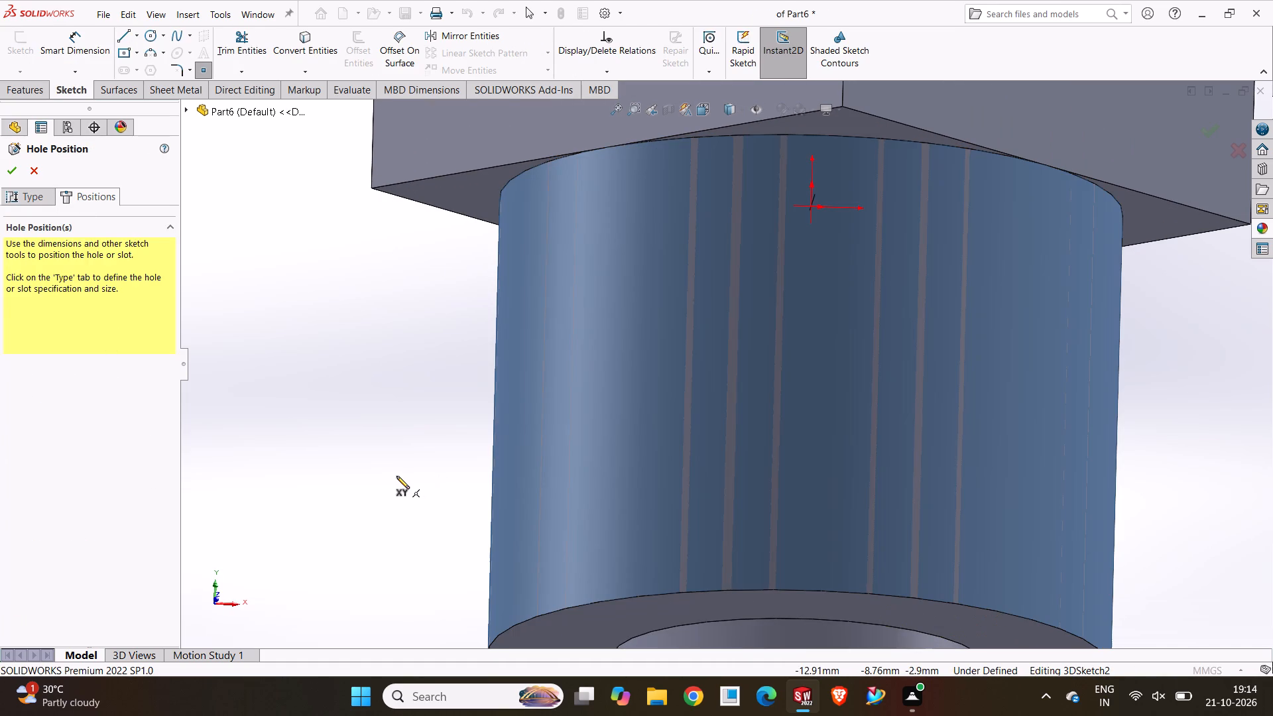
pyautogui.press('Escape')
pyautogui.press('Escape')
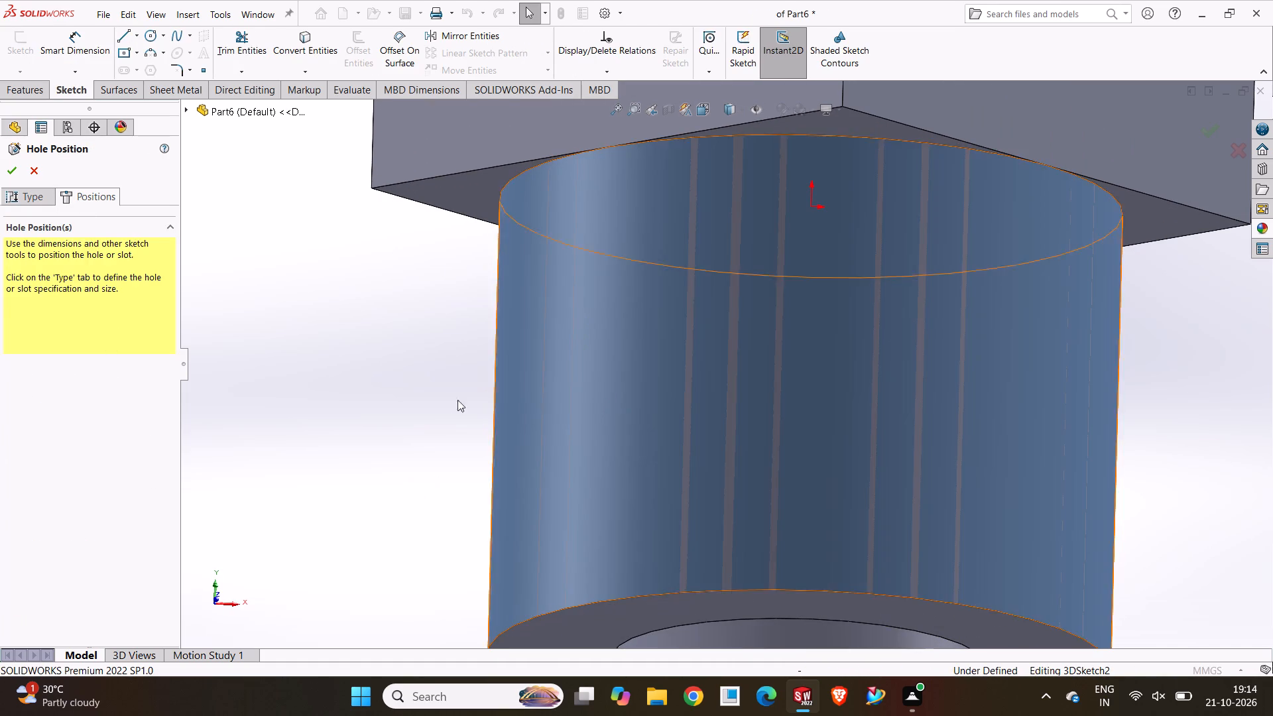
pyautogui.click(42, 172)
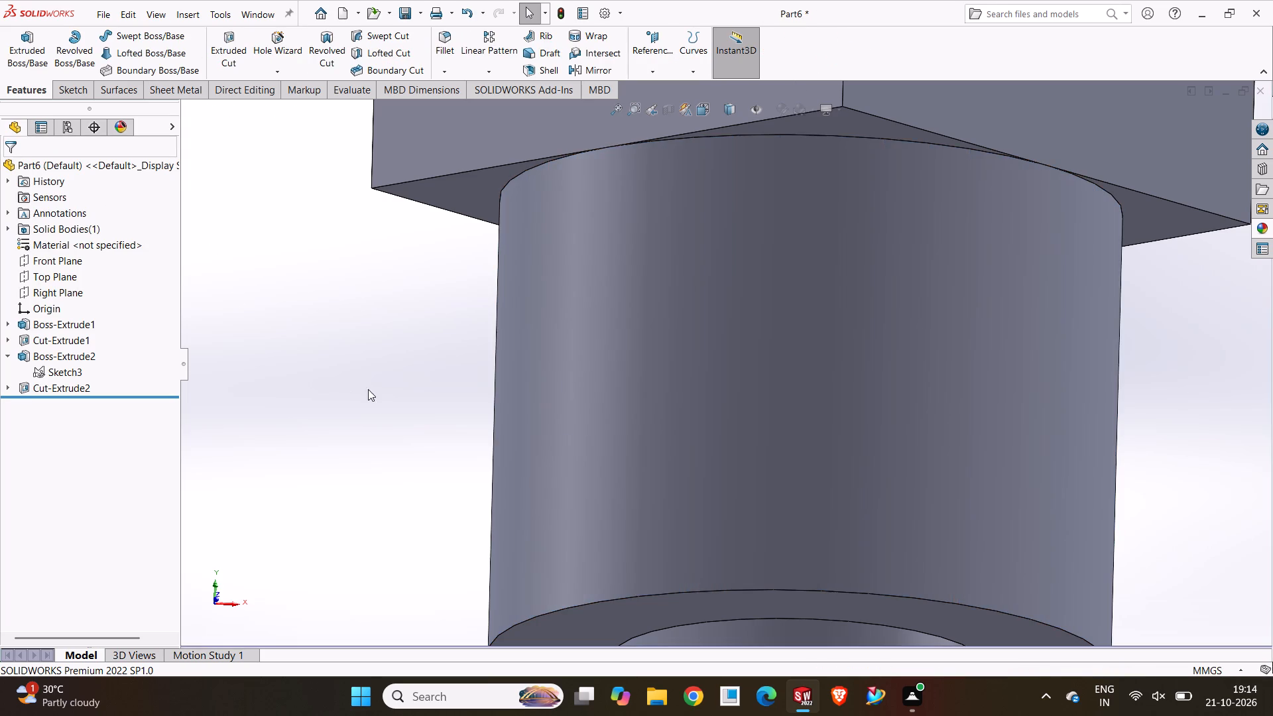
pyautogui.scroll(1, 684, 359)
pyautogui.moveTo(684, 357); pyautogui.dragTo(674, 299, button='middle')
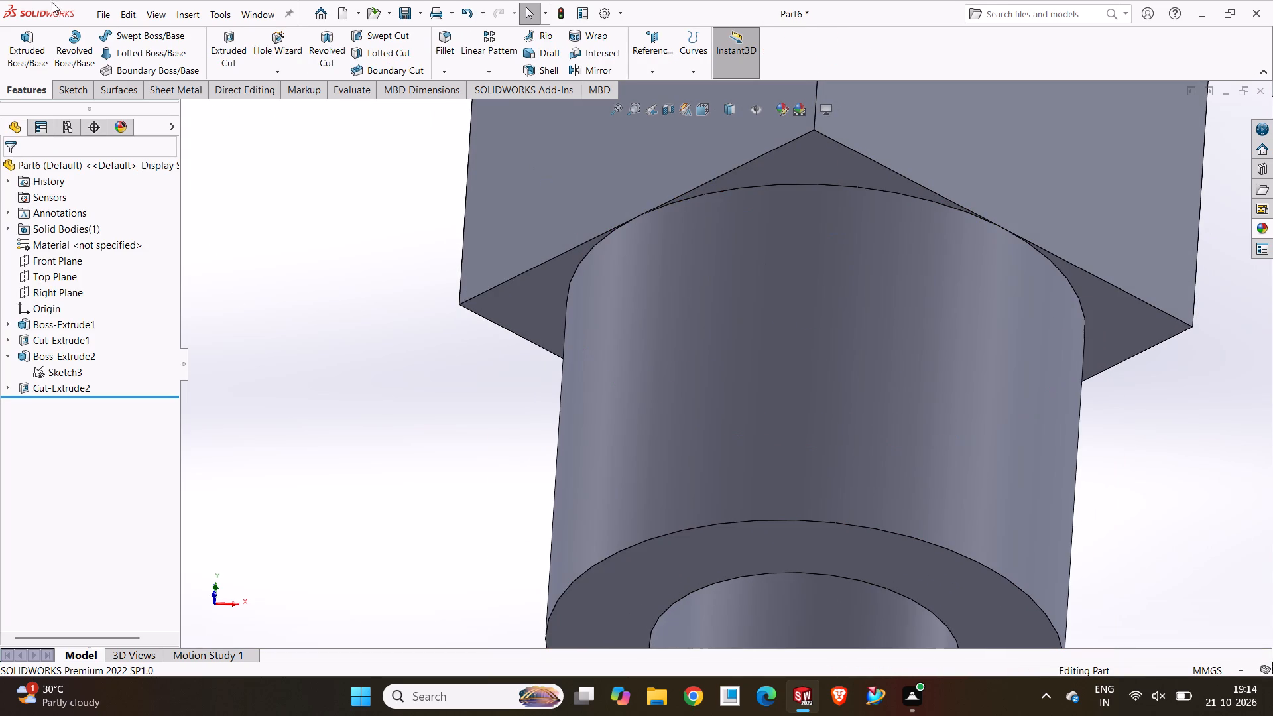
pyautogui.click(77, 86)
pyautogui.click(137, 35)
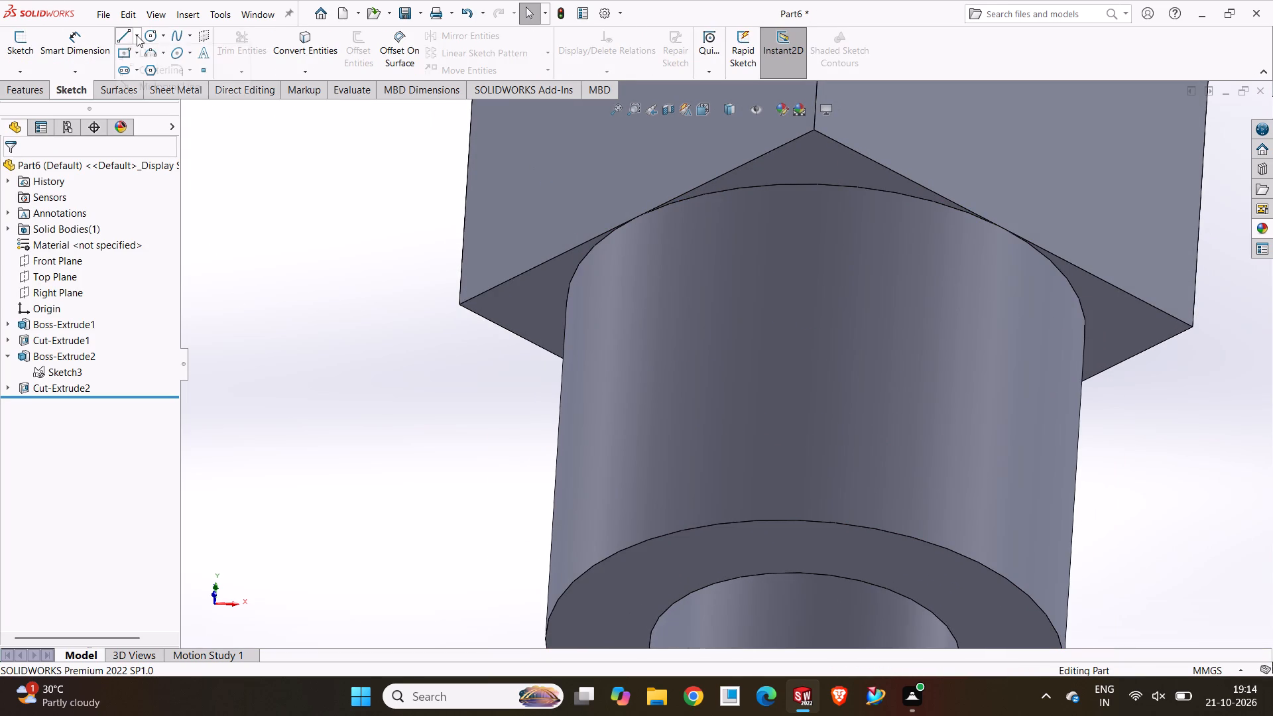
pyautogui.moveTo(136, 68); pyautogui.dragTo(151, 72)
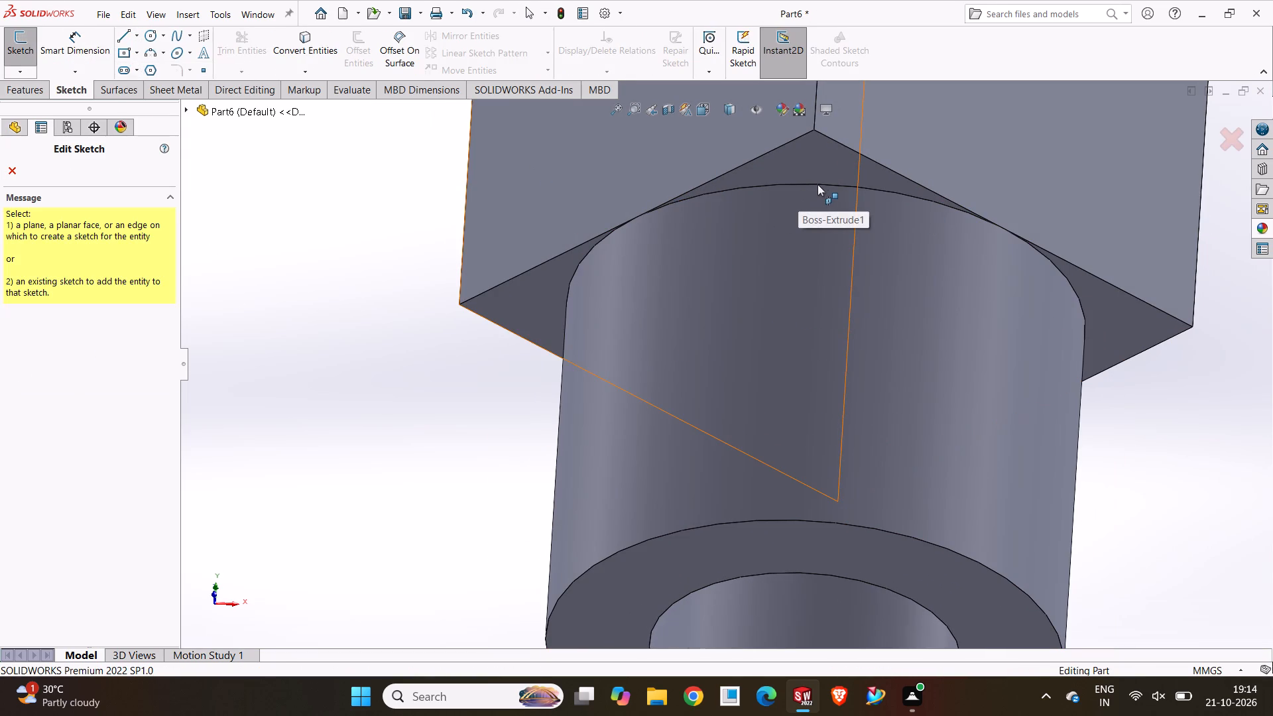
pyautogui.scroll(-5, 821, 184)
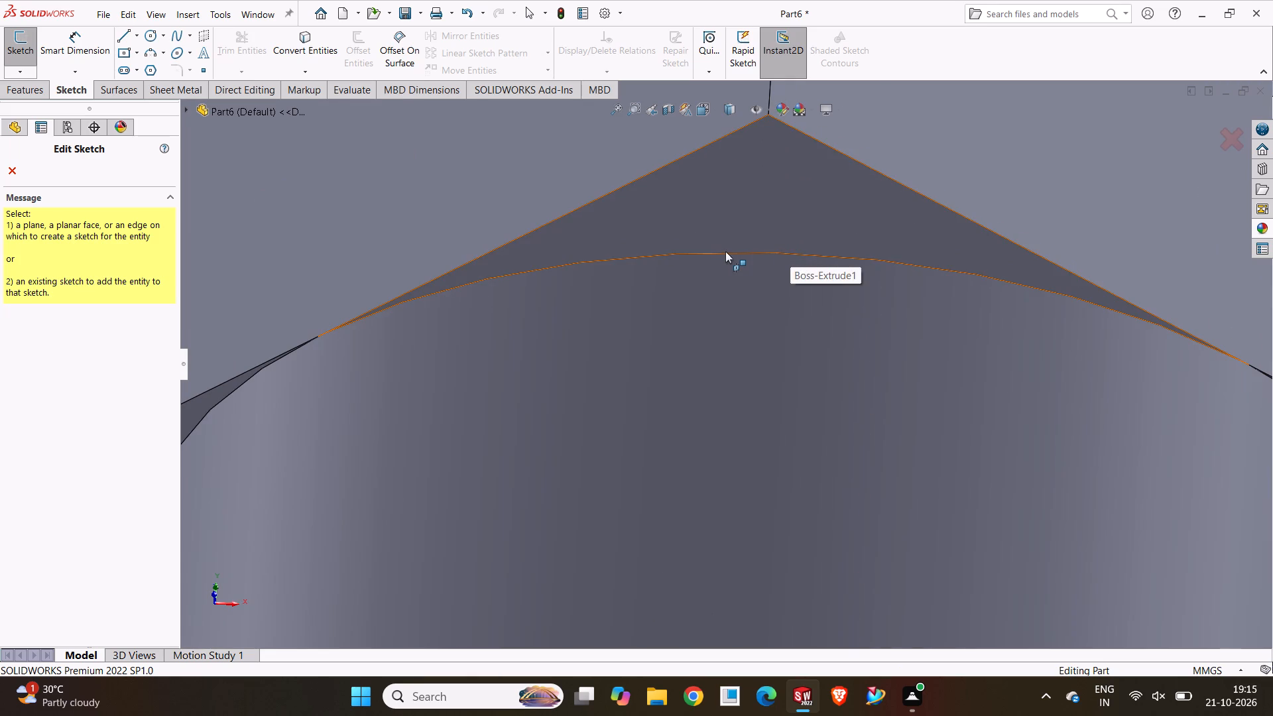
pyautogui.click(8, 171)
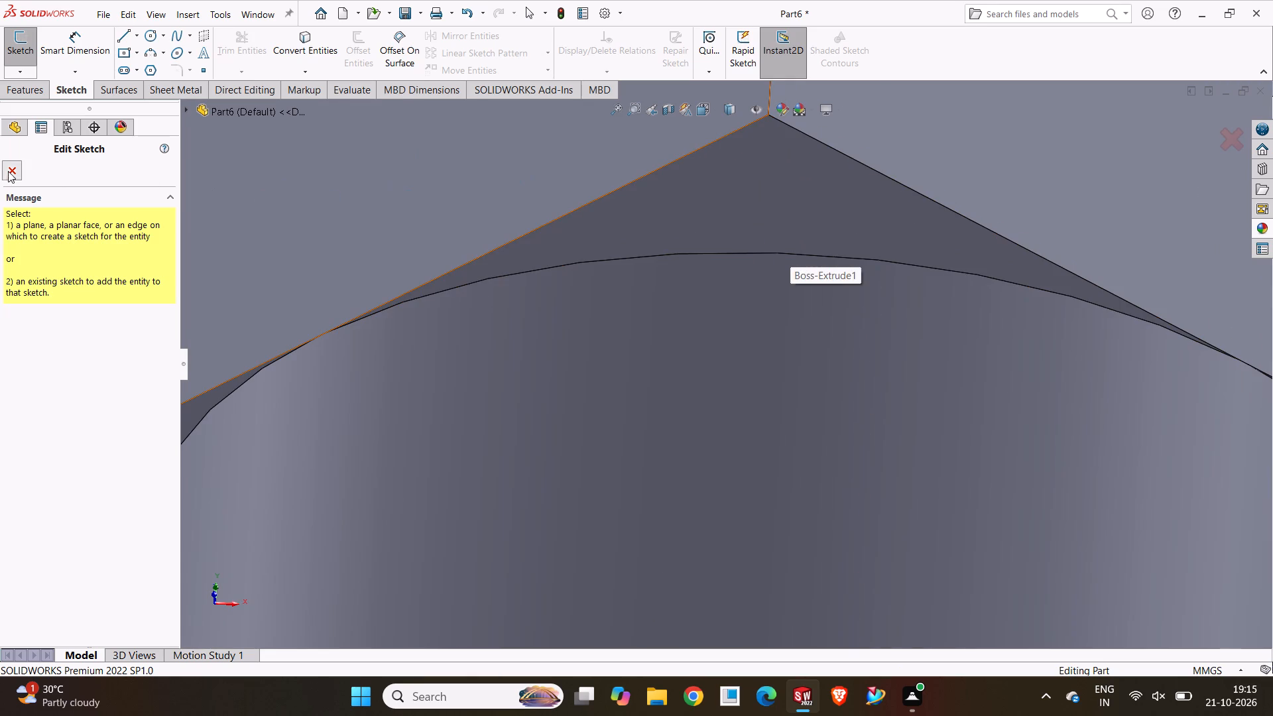
# Start a 1/4-28 ANSI Inch tapped hole with the Hole Wizard and open a 3D sketch for its position.
pyautogui.scroll(7, 379, 268)
pyautogui.moveTo(548, 444); pyautogui.dragTo(564, 345, button='middle')
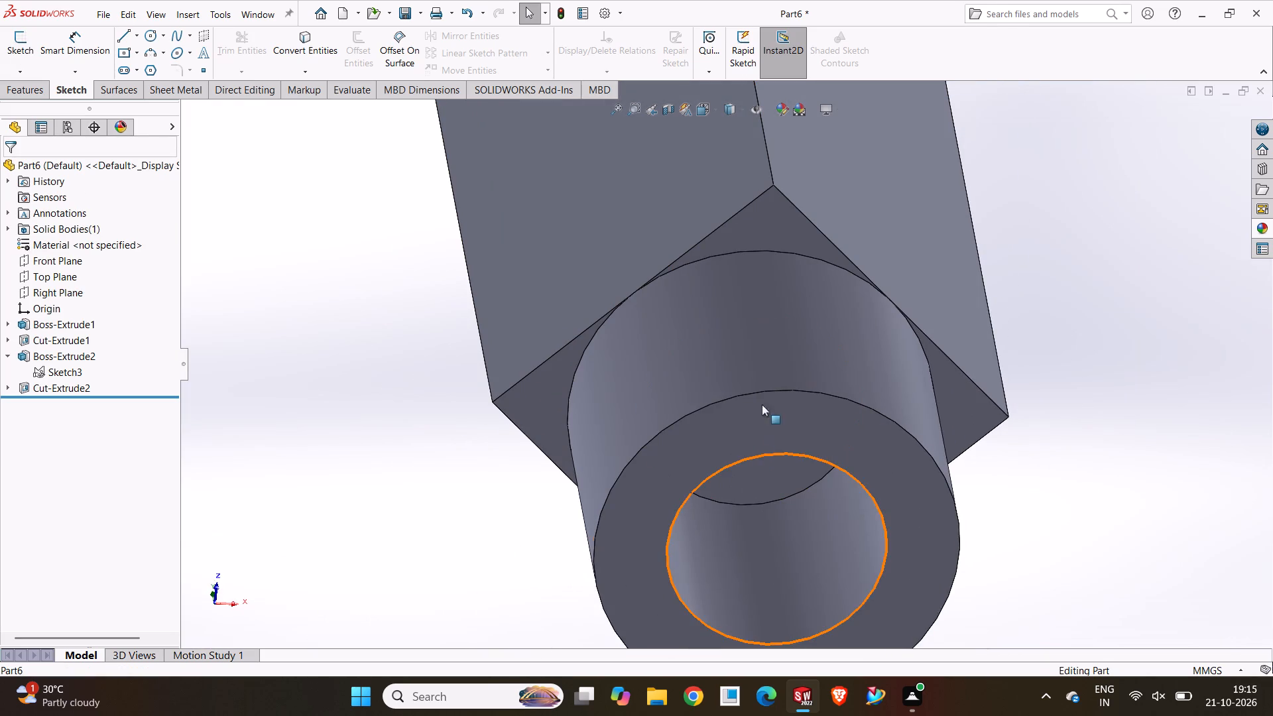
pyautogui.moveTo(787, 365); pyautogui.dragTo(792, 485, button='middle')
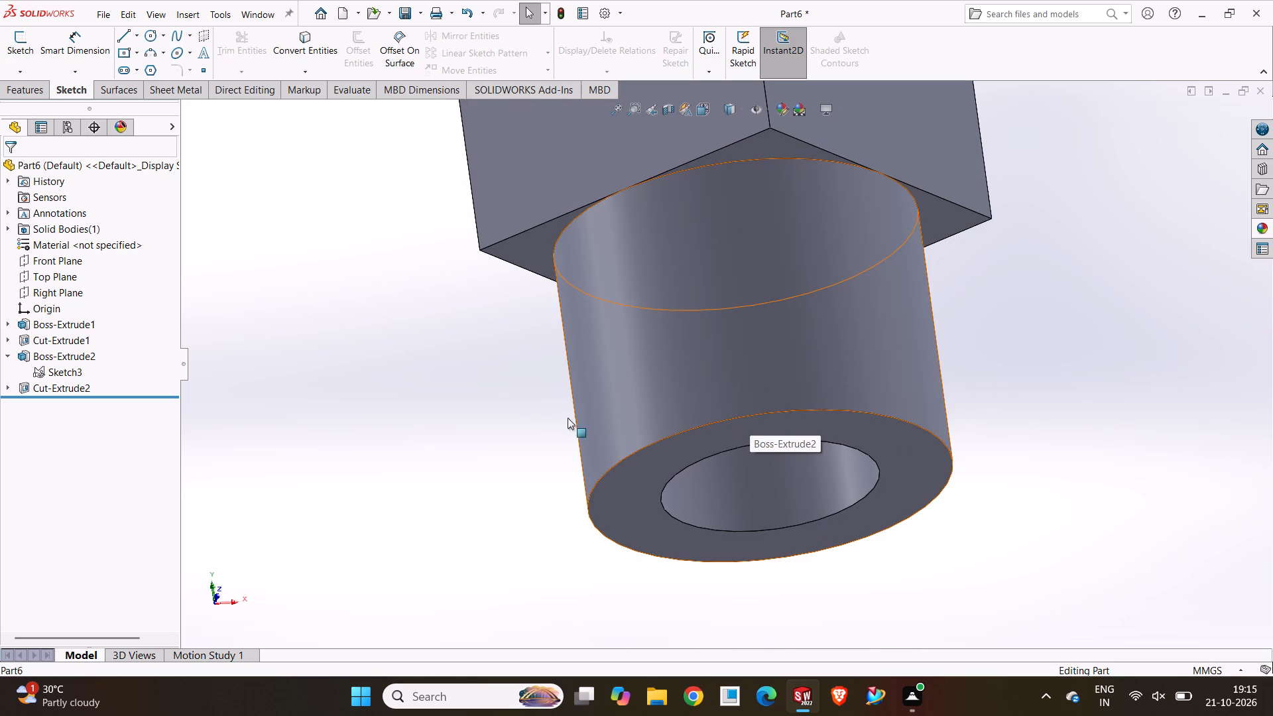
pyautogui.click(19, 86)
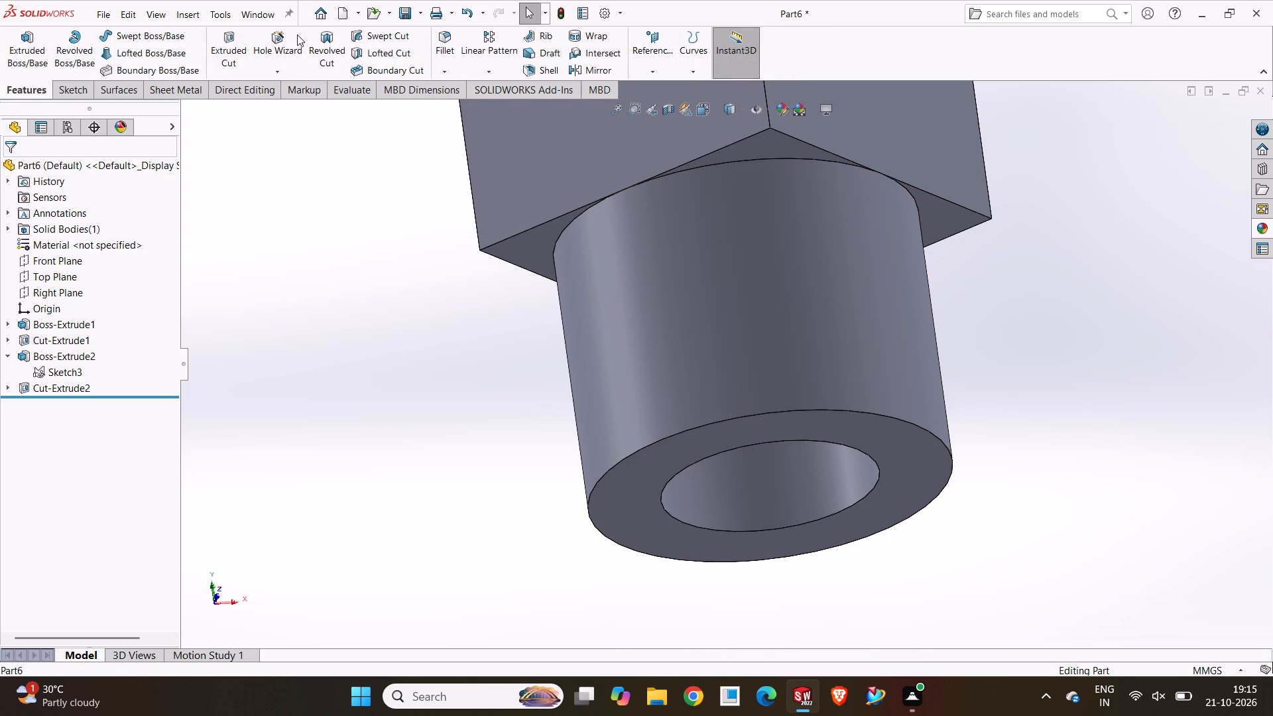
pyautogui.click(284, 36)
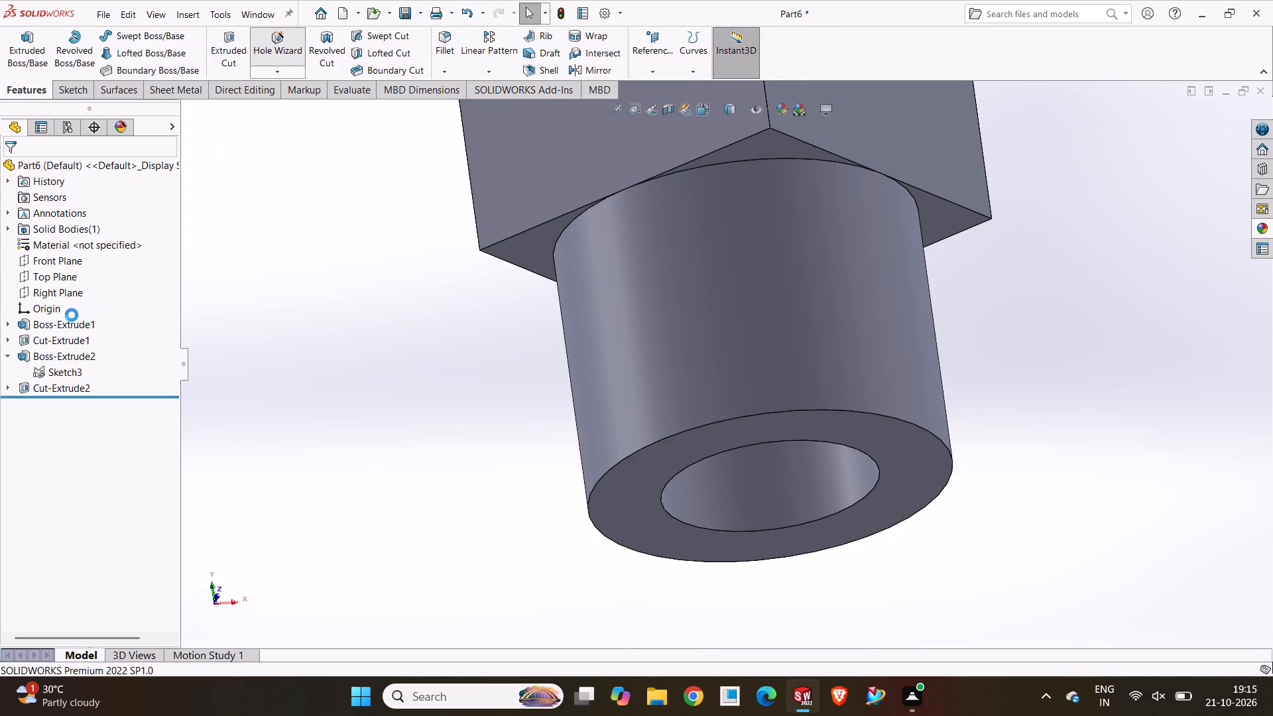
pyautogui.click(21, 341)
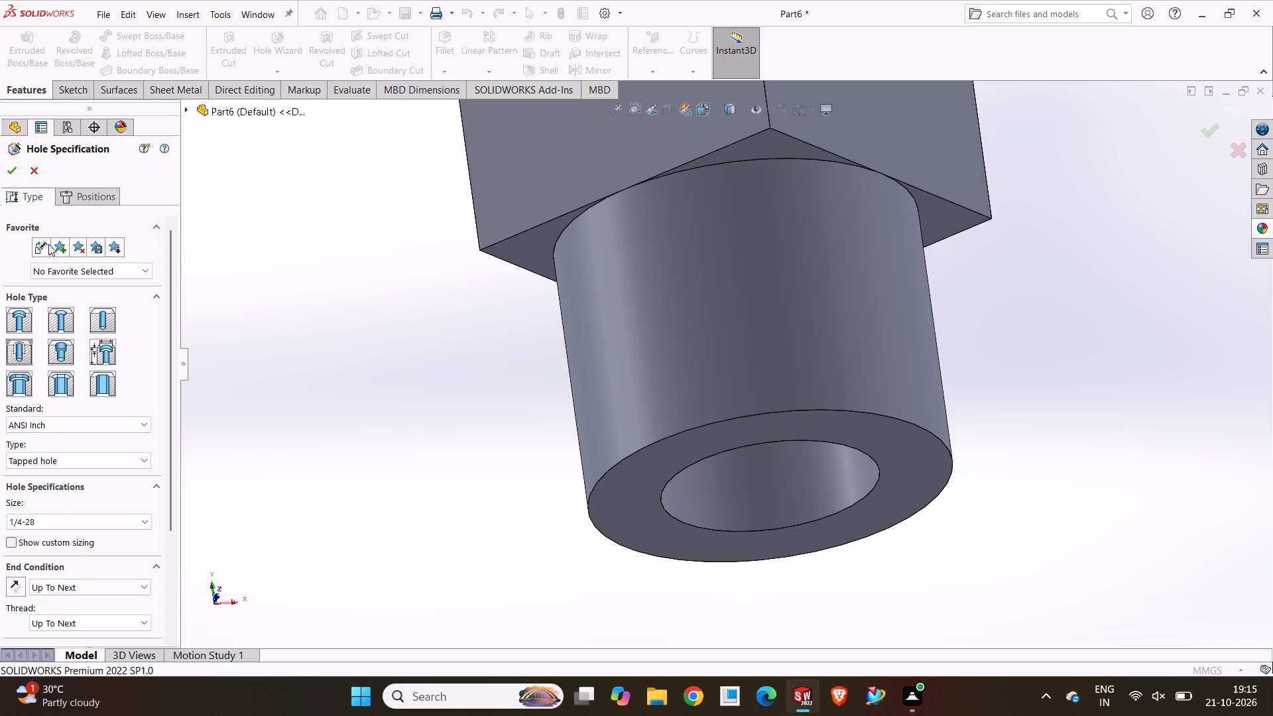
pyautogui.click(63, 194)
pyautogui.click(84, 333)
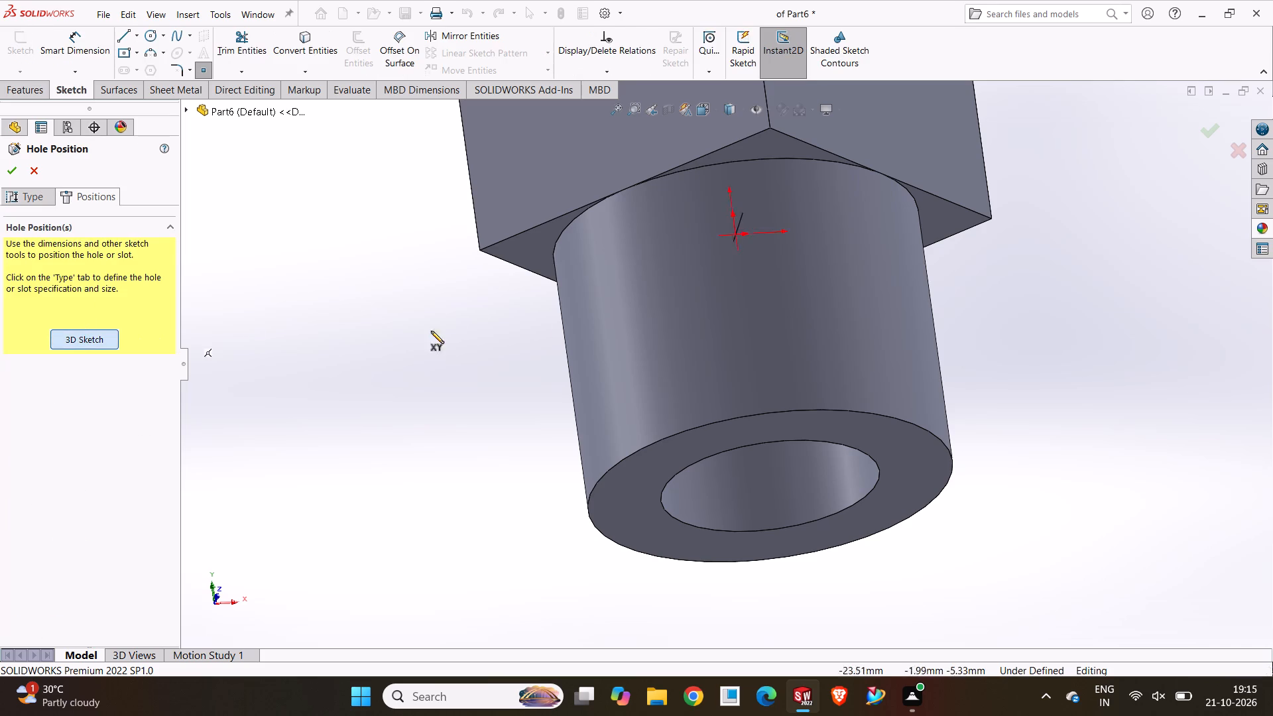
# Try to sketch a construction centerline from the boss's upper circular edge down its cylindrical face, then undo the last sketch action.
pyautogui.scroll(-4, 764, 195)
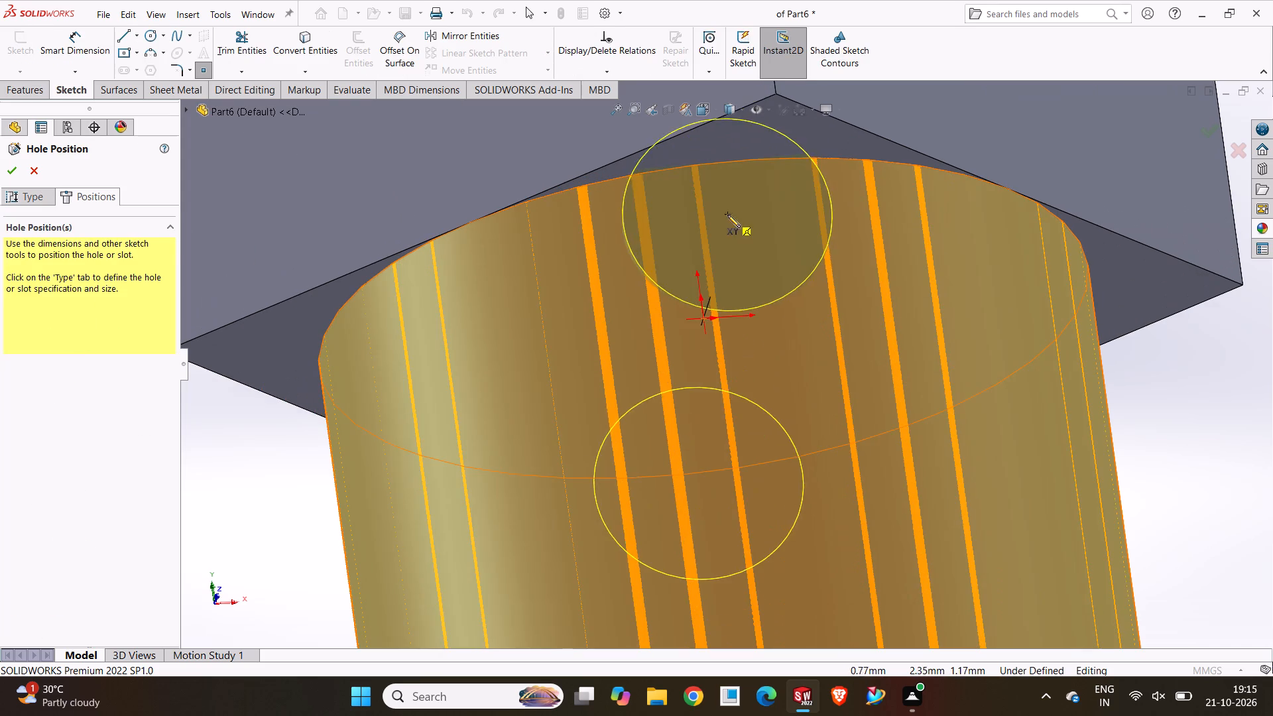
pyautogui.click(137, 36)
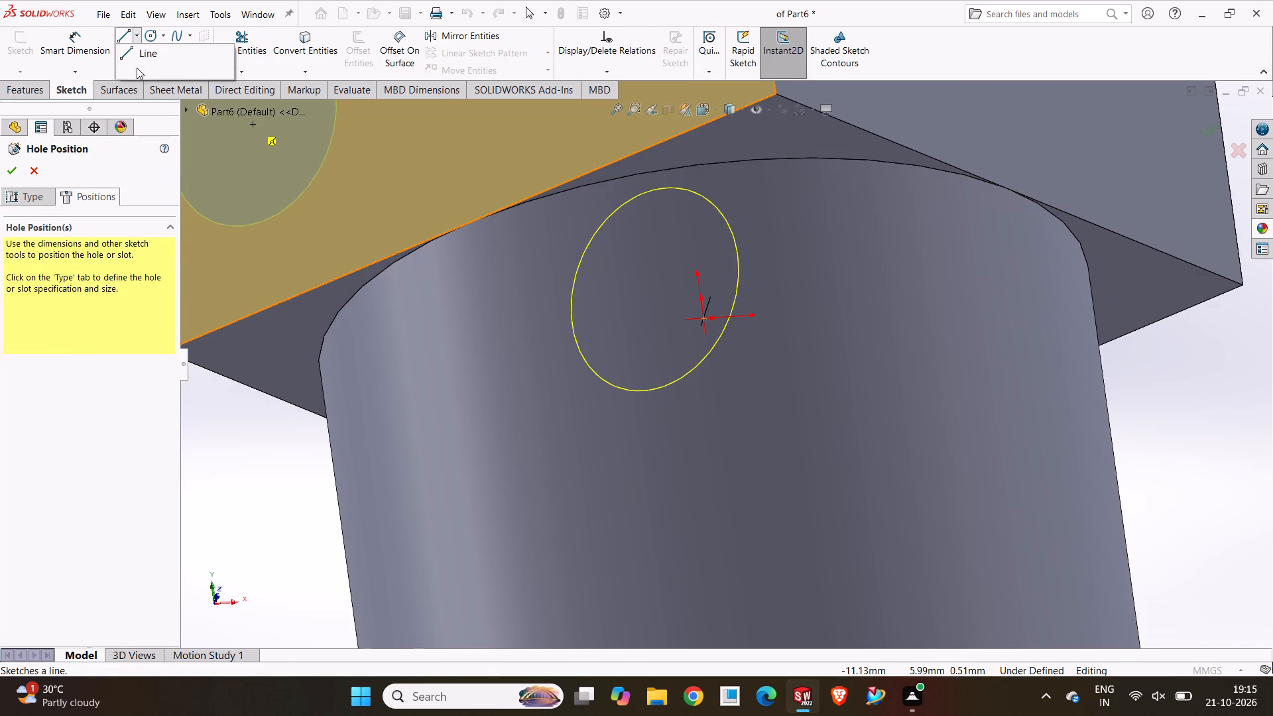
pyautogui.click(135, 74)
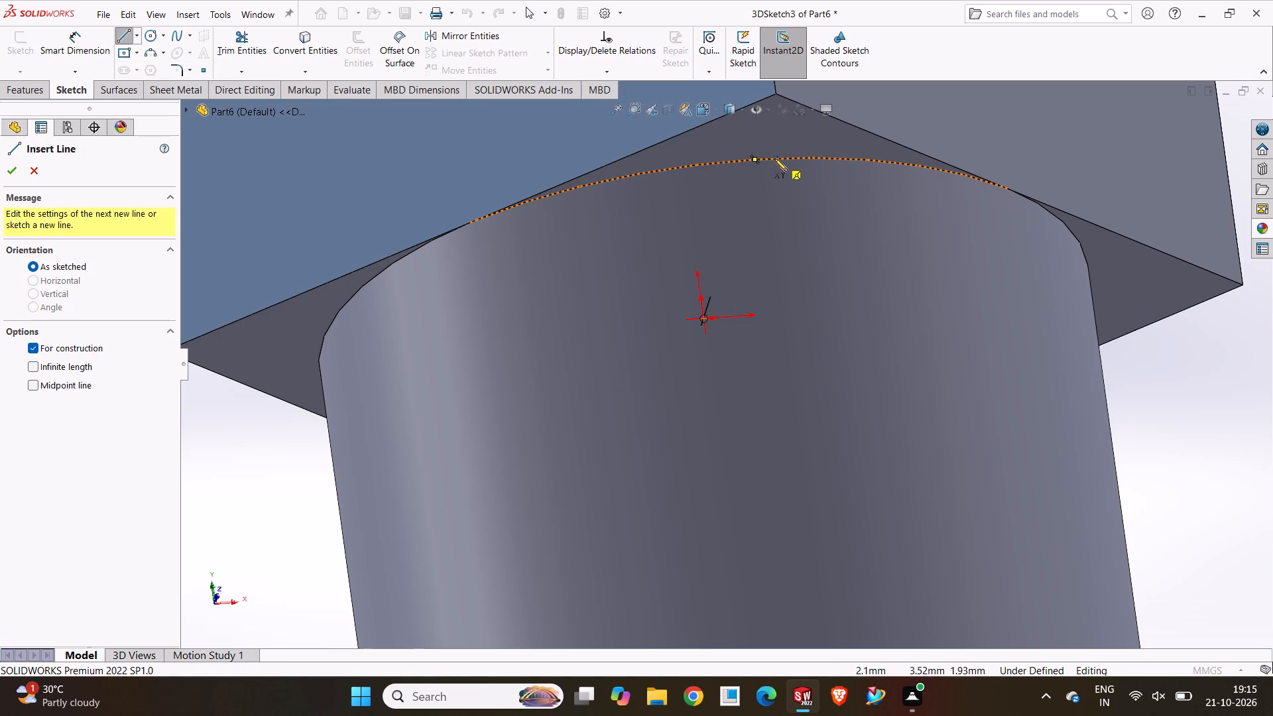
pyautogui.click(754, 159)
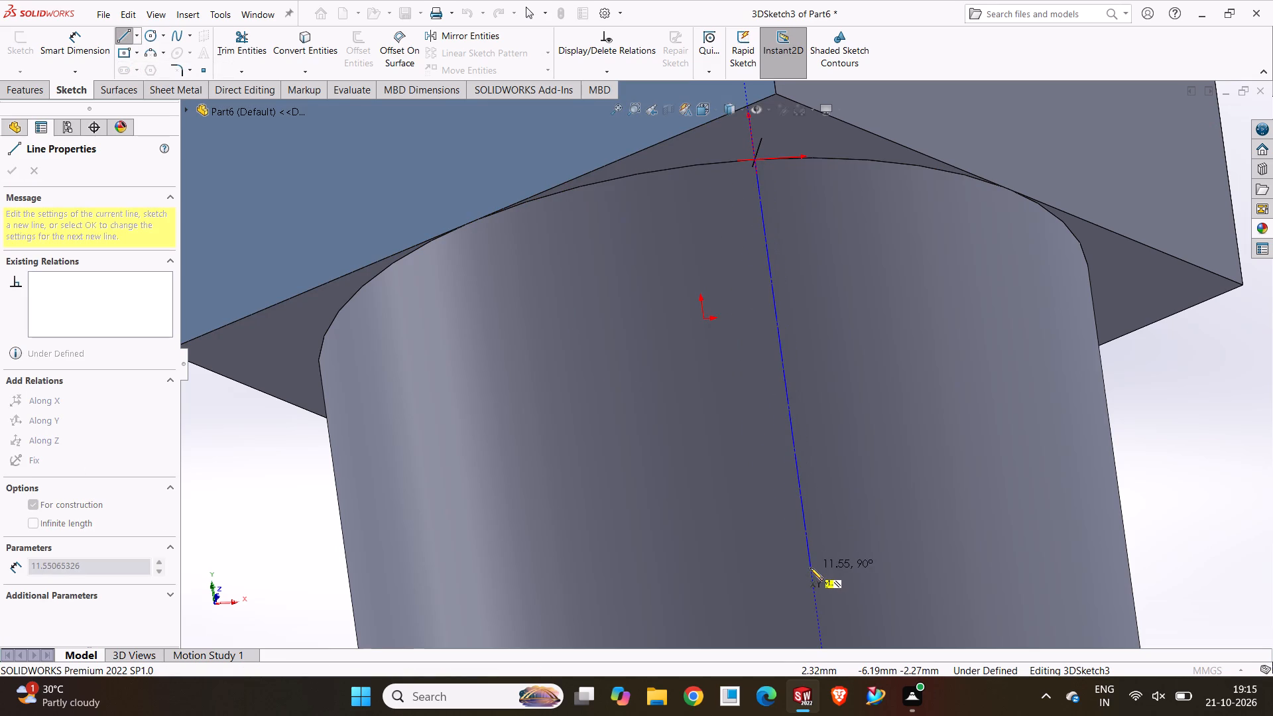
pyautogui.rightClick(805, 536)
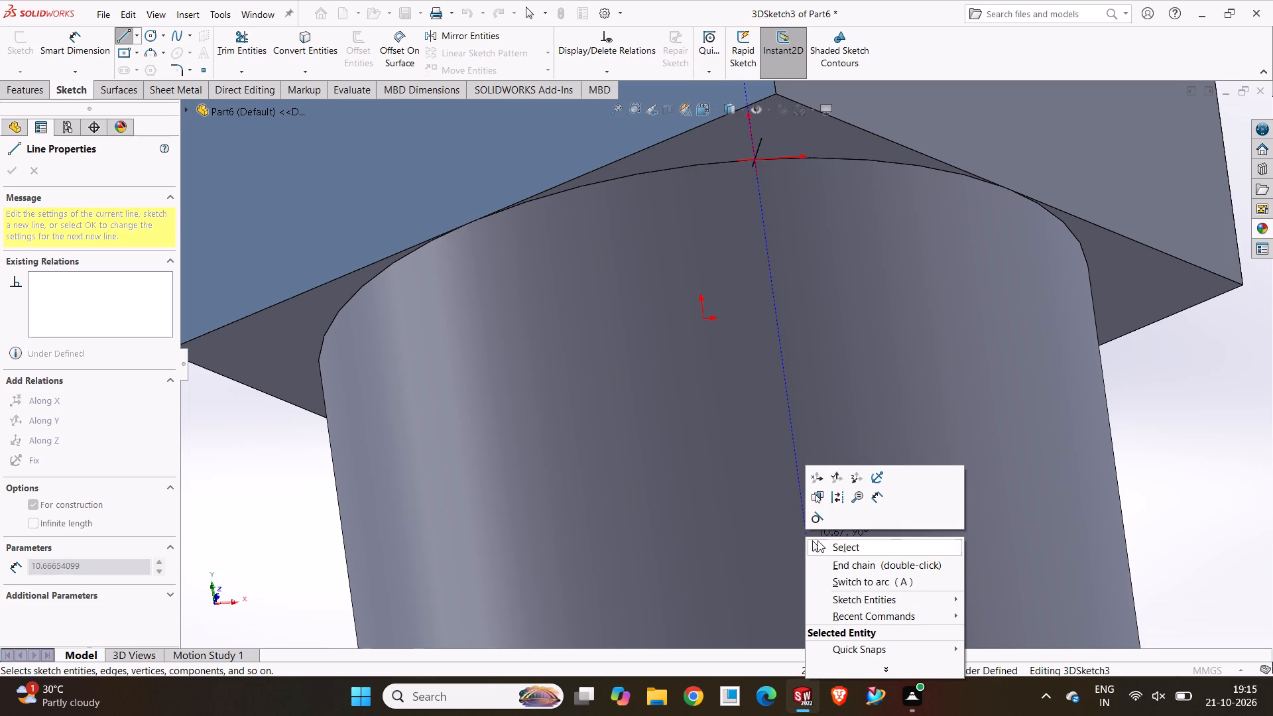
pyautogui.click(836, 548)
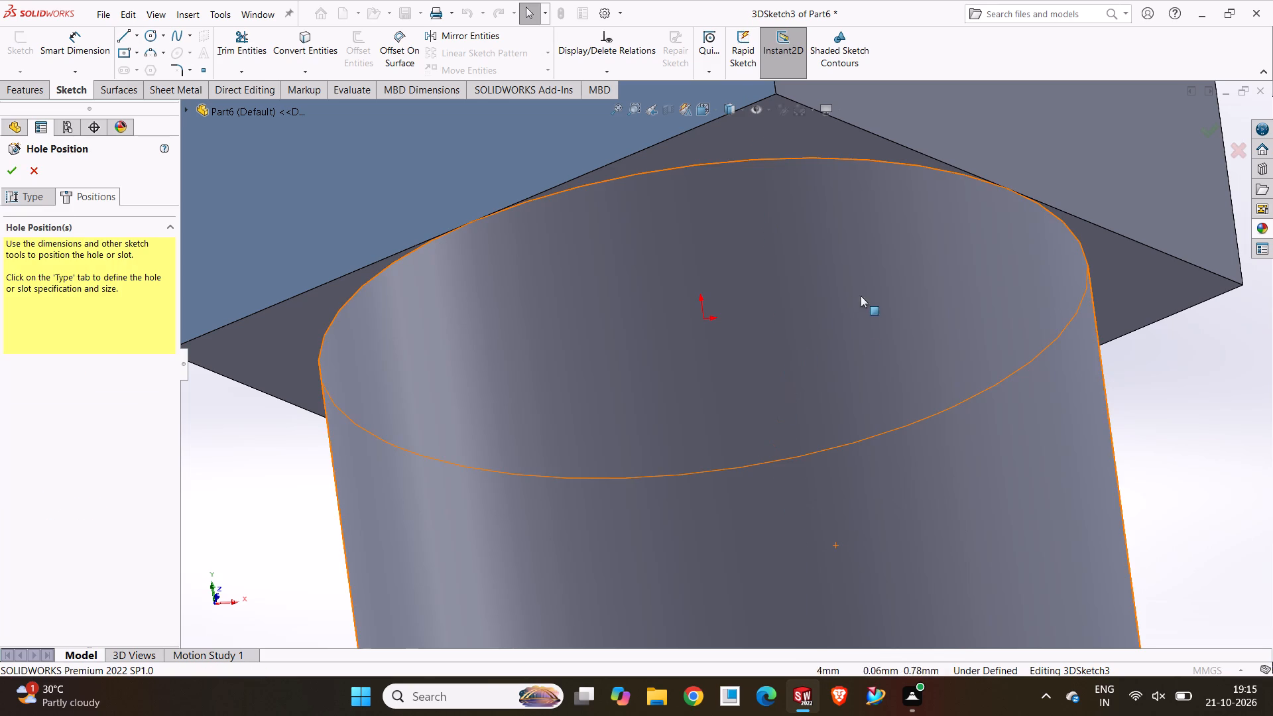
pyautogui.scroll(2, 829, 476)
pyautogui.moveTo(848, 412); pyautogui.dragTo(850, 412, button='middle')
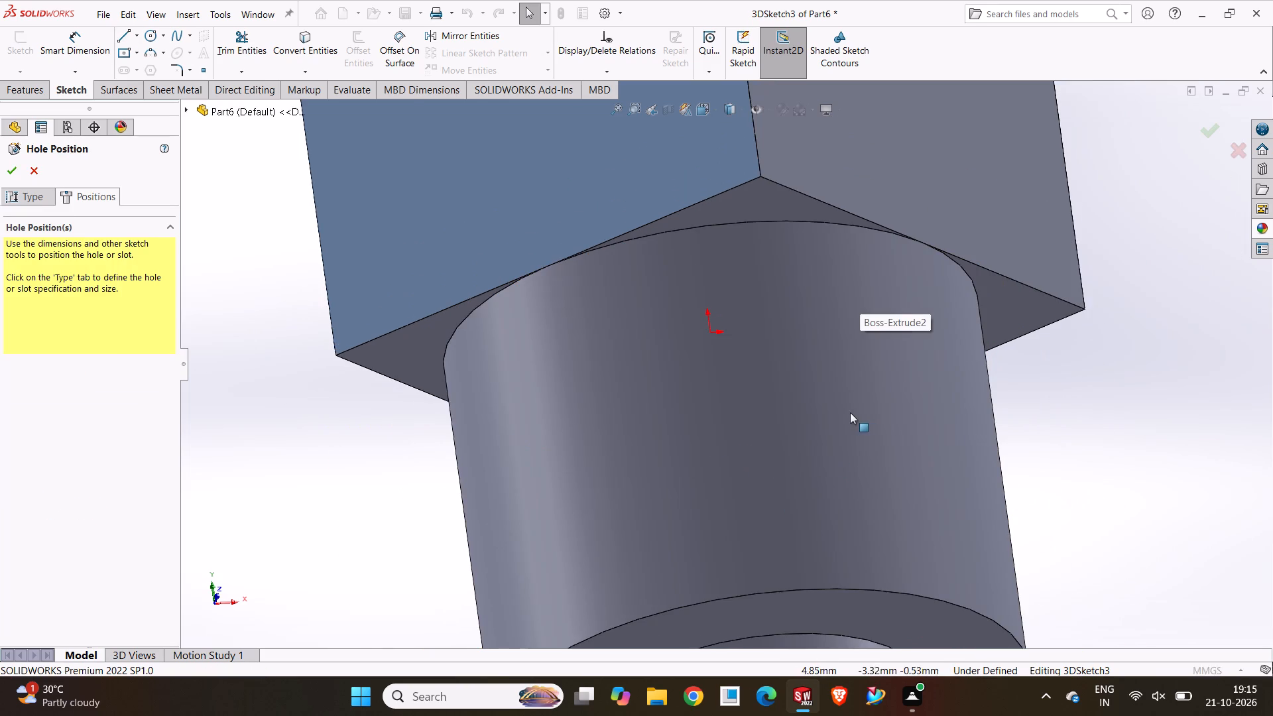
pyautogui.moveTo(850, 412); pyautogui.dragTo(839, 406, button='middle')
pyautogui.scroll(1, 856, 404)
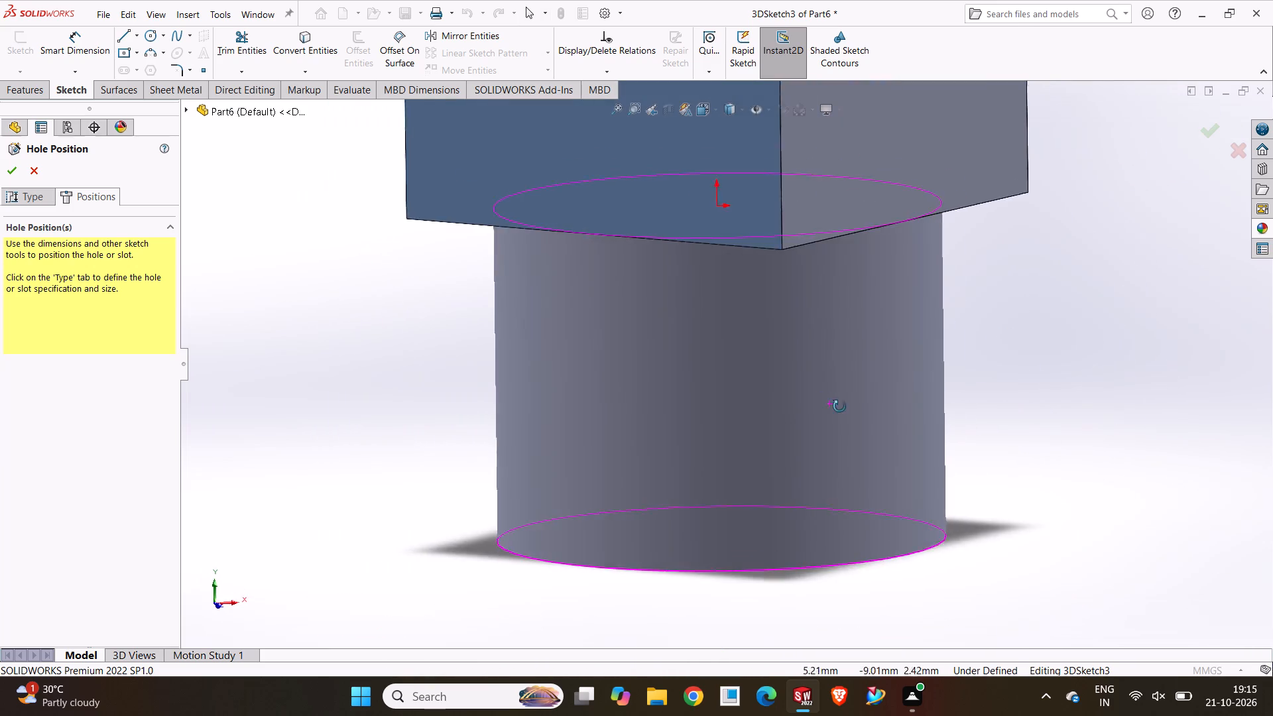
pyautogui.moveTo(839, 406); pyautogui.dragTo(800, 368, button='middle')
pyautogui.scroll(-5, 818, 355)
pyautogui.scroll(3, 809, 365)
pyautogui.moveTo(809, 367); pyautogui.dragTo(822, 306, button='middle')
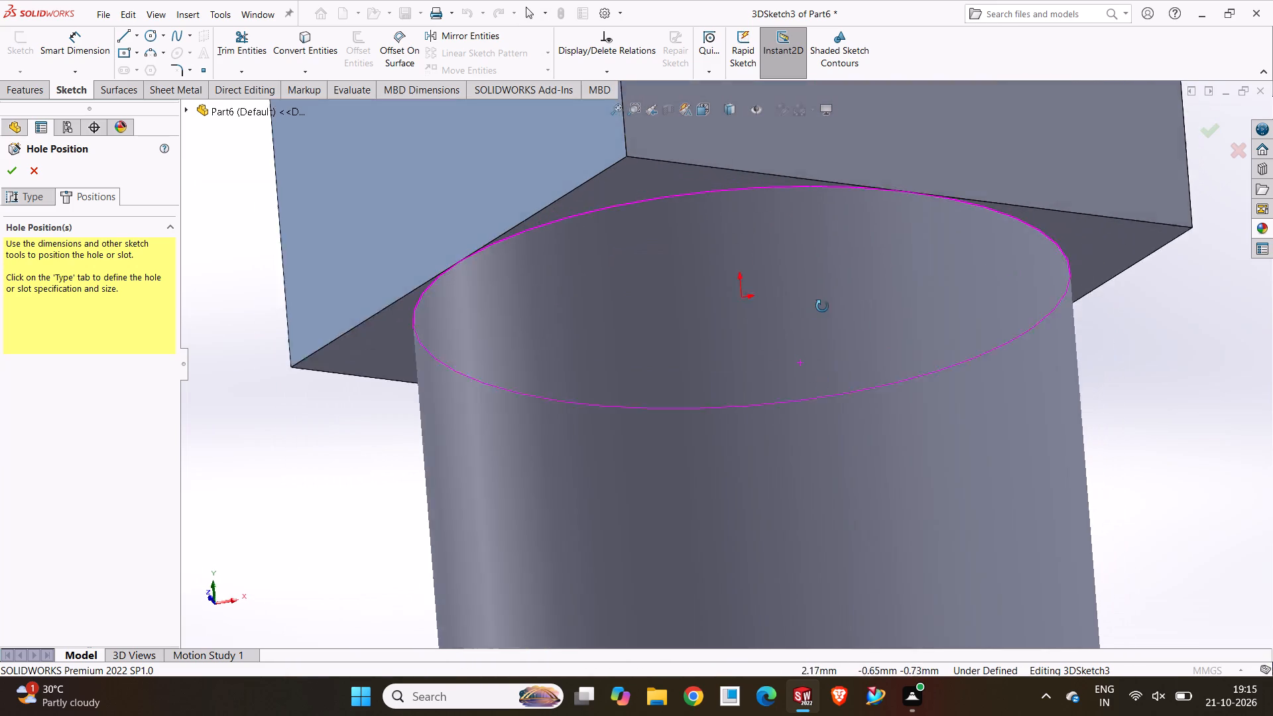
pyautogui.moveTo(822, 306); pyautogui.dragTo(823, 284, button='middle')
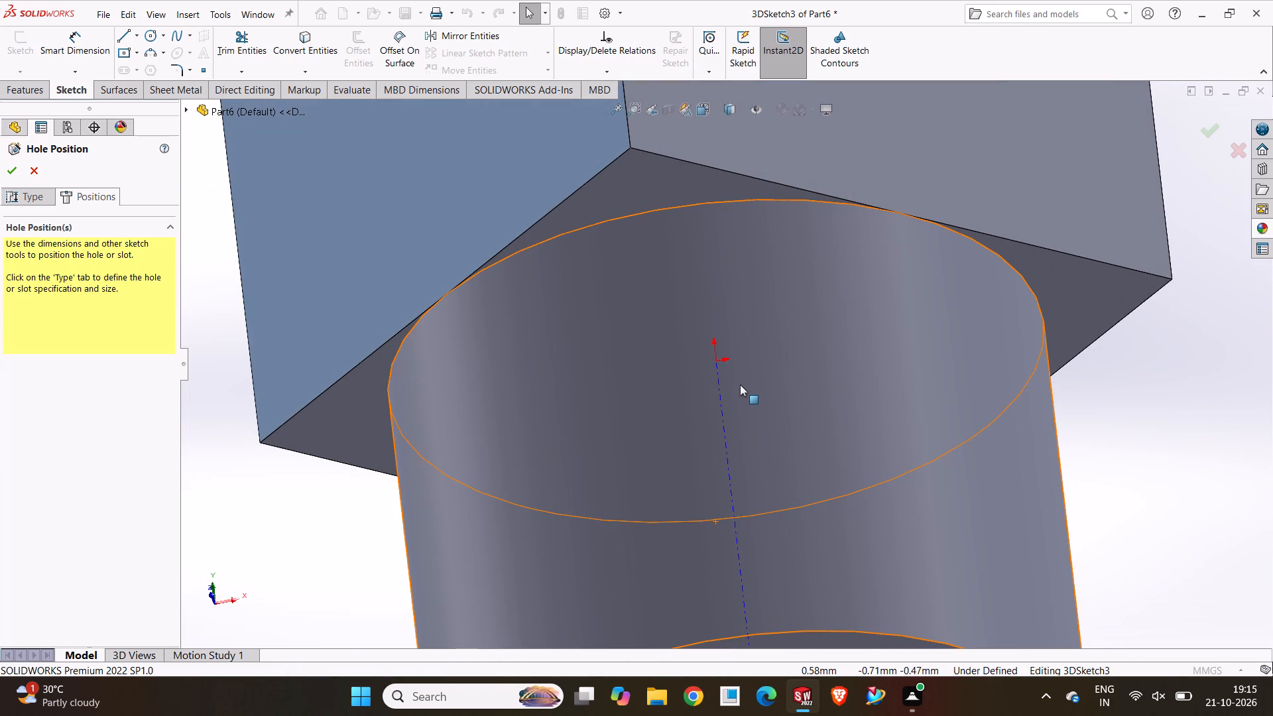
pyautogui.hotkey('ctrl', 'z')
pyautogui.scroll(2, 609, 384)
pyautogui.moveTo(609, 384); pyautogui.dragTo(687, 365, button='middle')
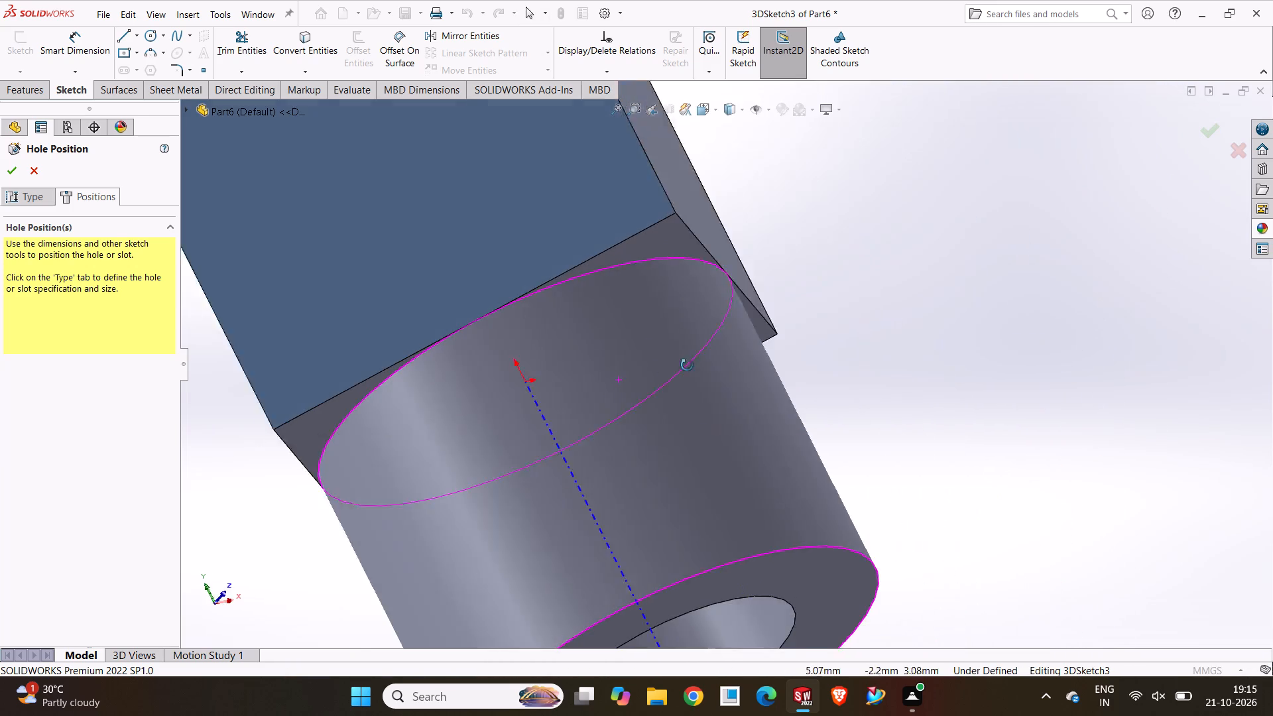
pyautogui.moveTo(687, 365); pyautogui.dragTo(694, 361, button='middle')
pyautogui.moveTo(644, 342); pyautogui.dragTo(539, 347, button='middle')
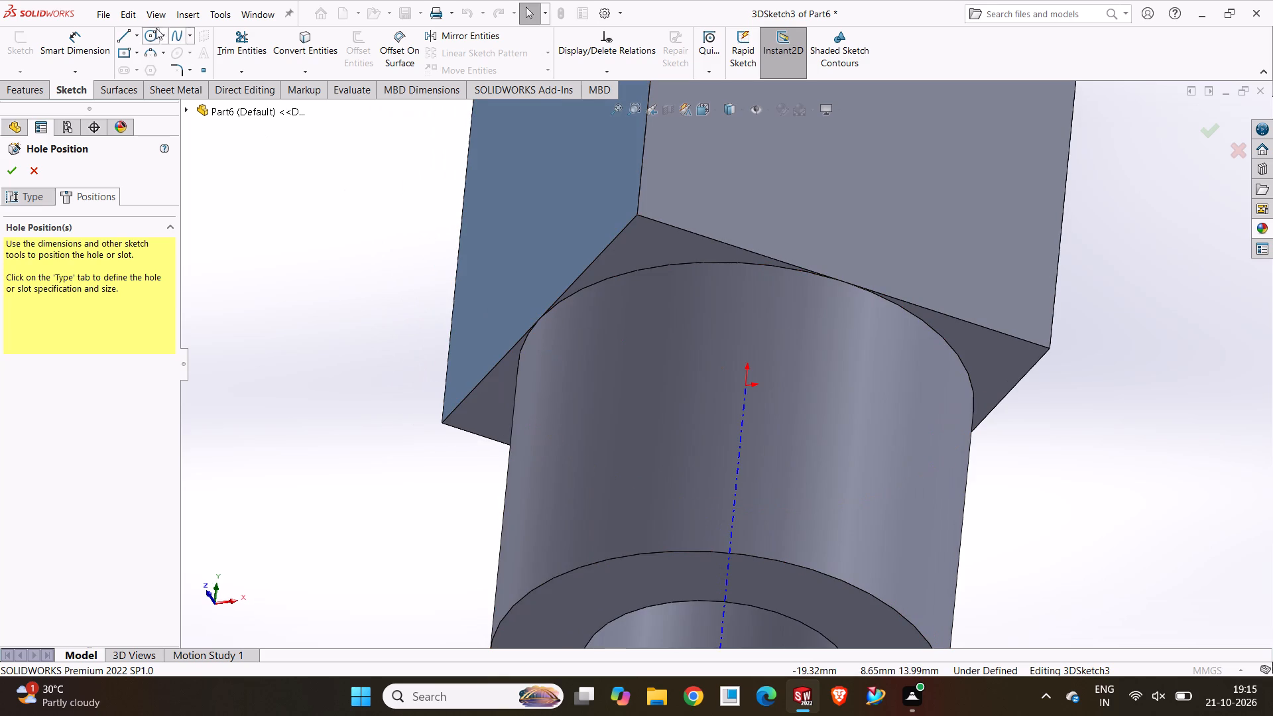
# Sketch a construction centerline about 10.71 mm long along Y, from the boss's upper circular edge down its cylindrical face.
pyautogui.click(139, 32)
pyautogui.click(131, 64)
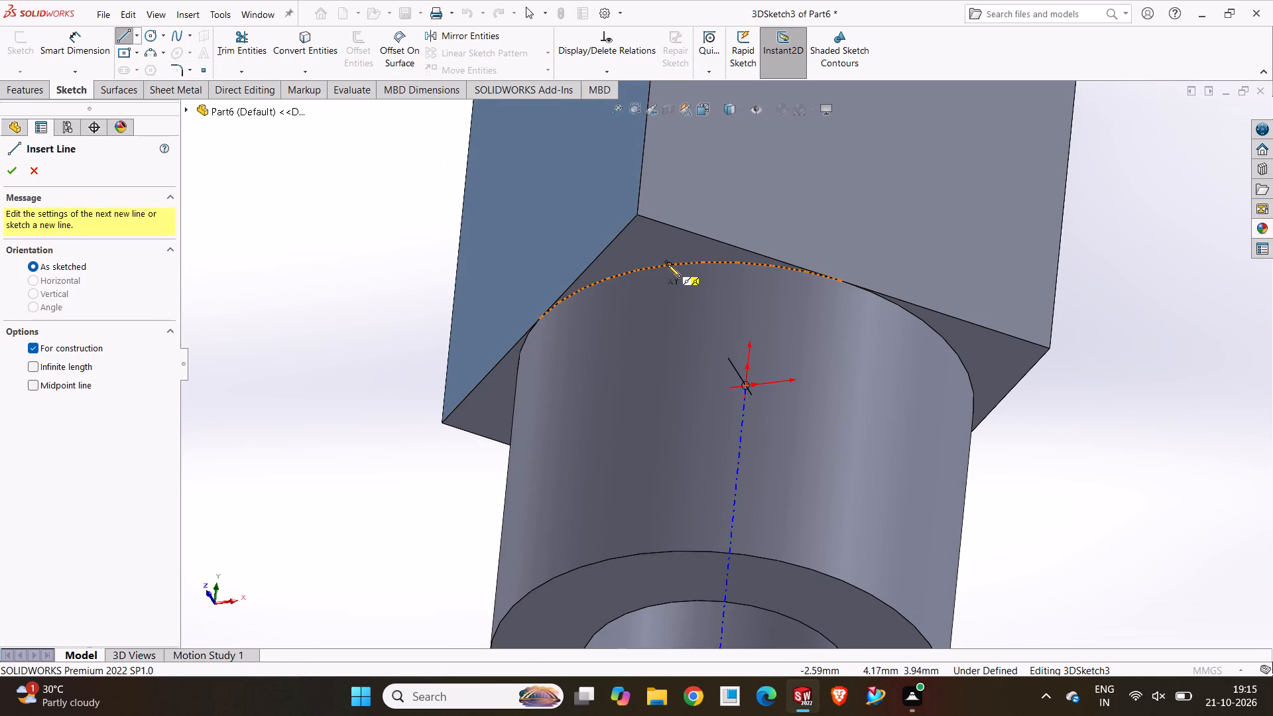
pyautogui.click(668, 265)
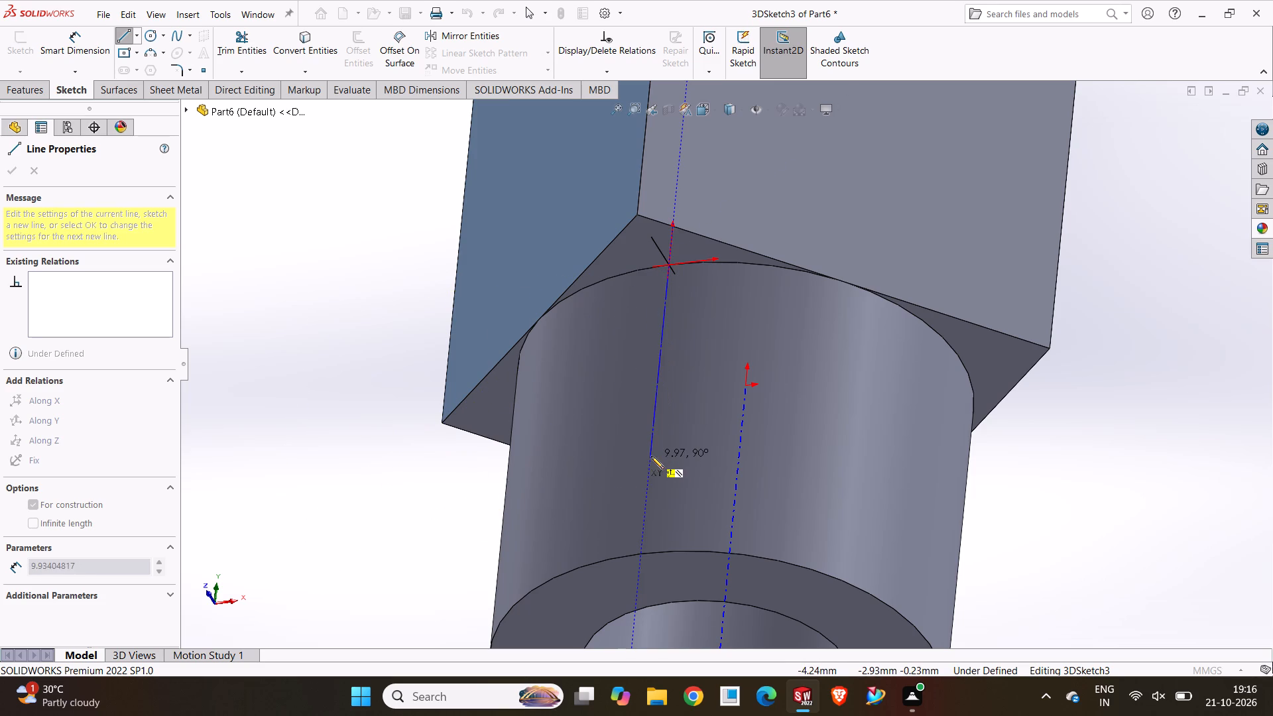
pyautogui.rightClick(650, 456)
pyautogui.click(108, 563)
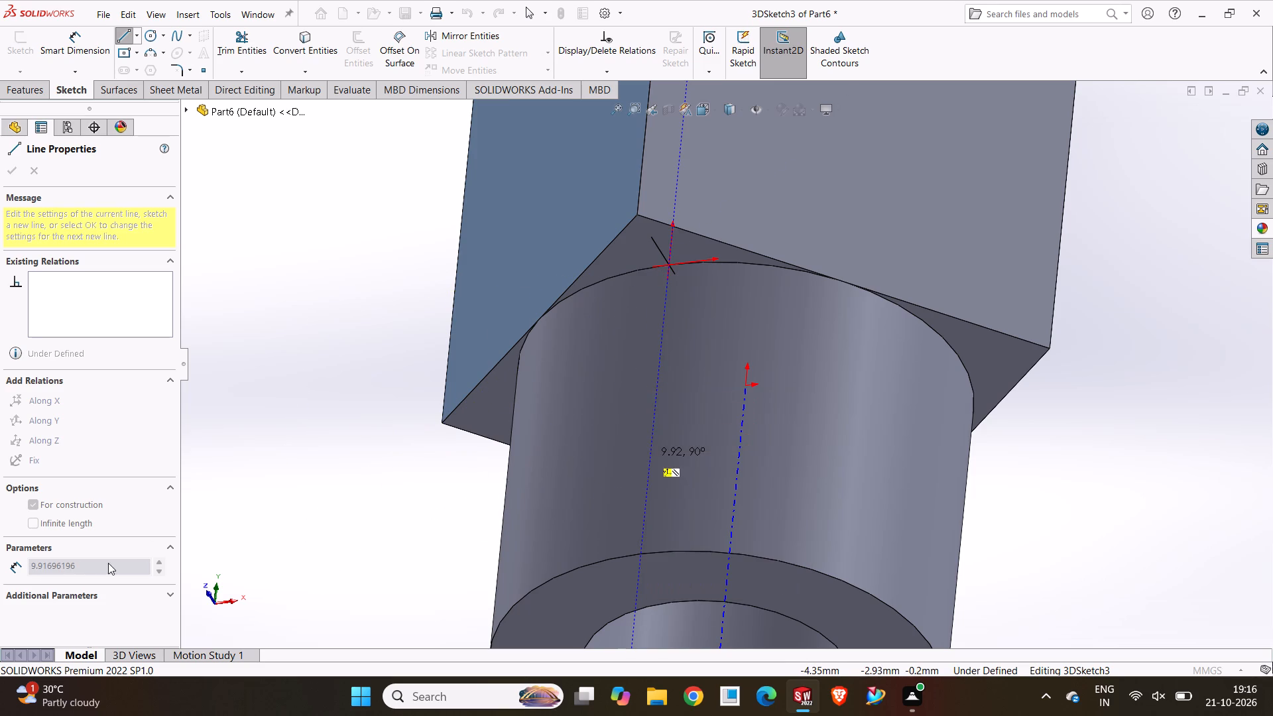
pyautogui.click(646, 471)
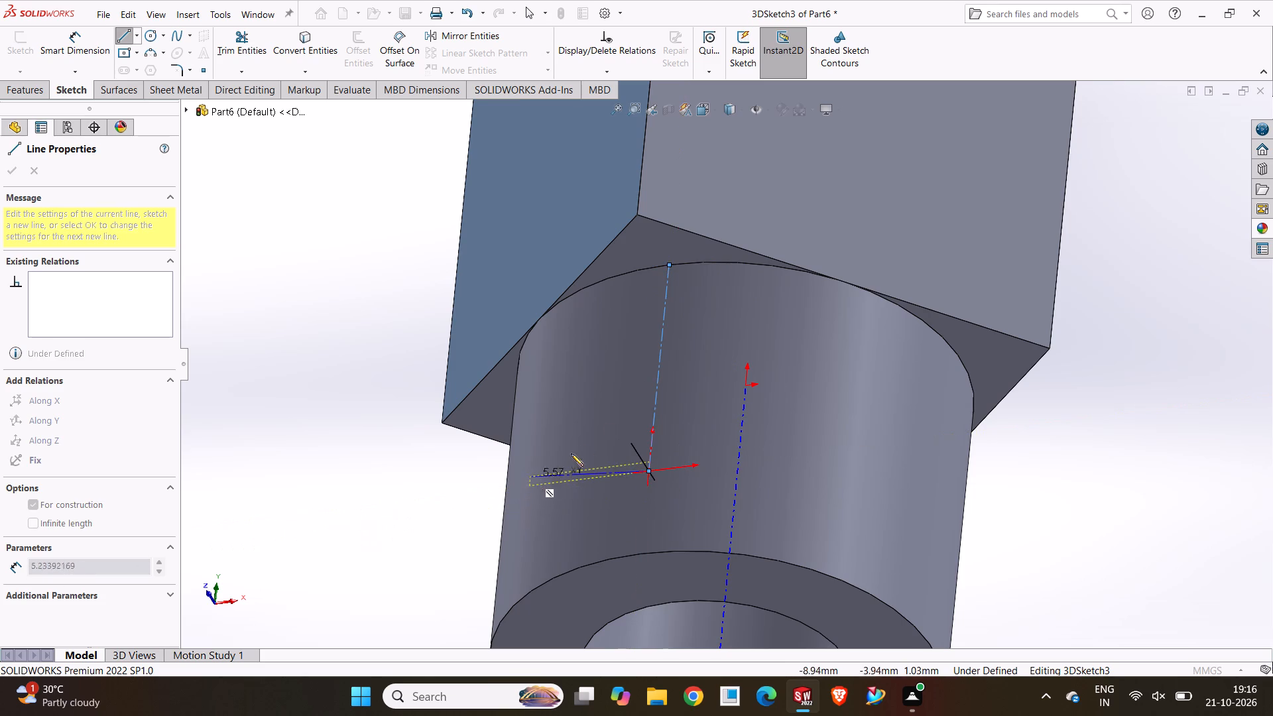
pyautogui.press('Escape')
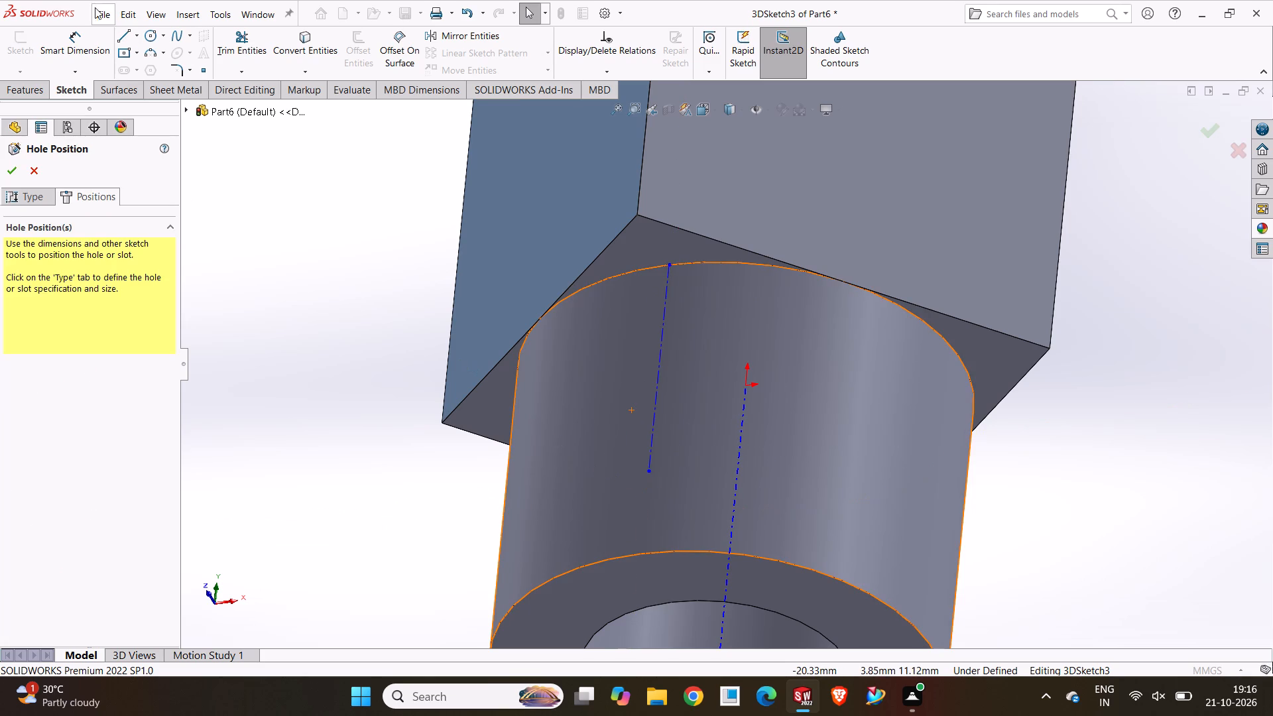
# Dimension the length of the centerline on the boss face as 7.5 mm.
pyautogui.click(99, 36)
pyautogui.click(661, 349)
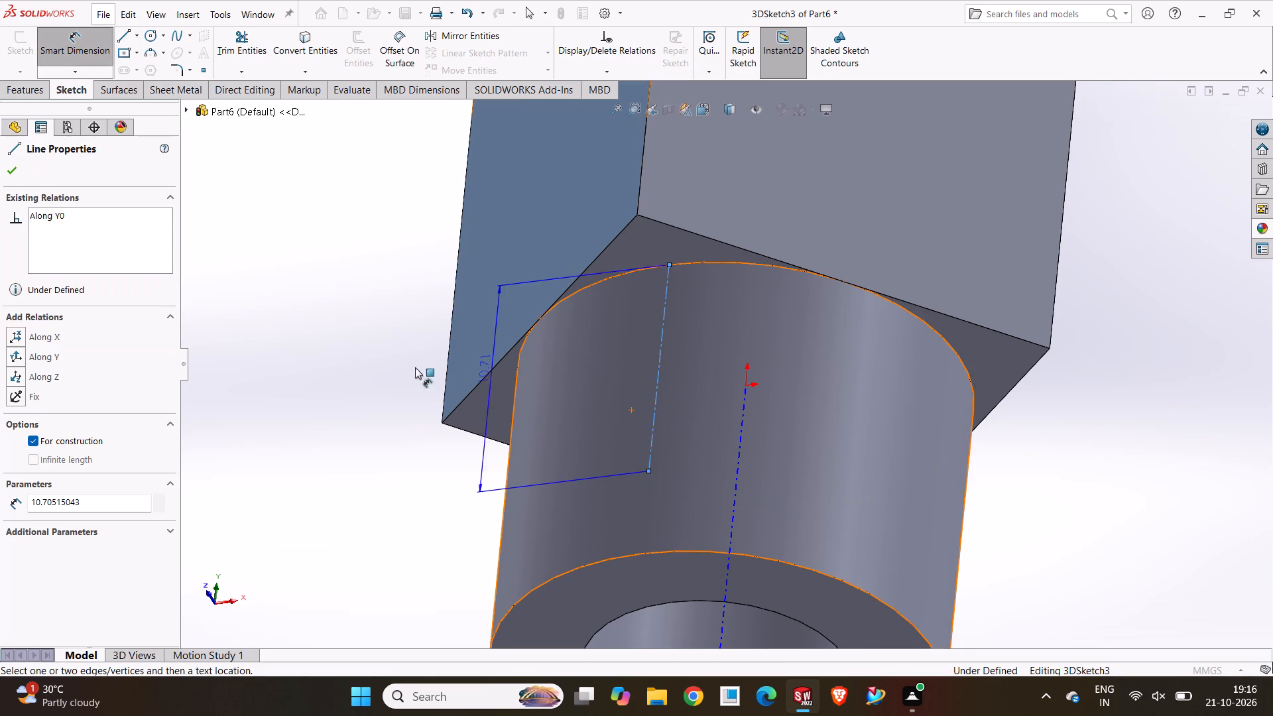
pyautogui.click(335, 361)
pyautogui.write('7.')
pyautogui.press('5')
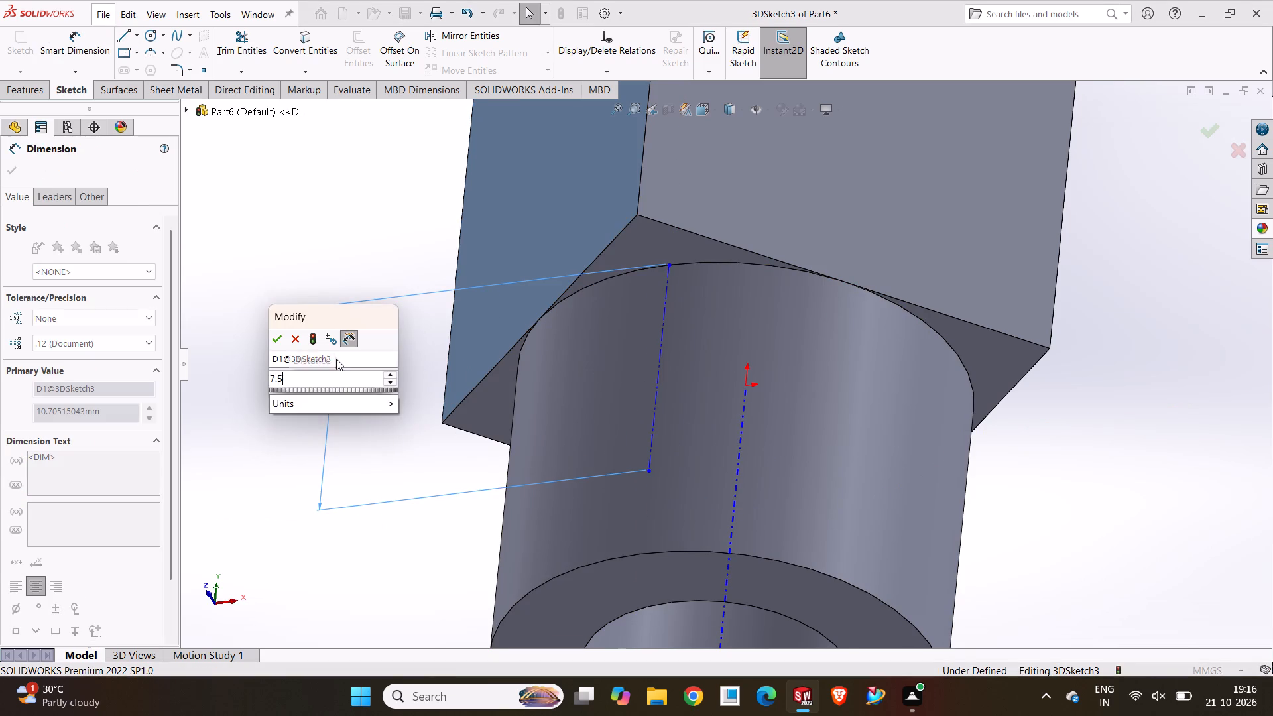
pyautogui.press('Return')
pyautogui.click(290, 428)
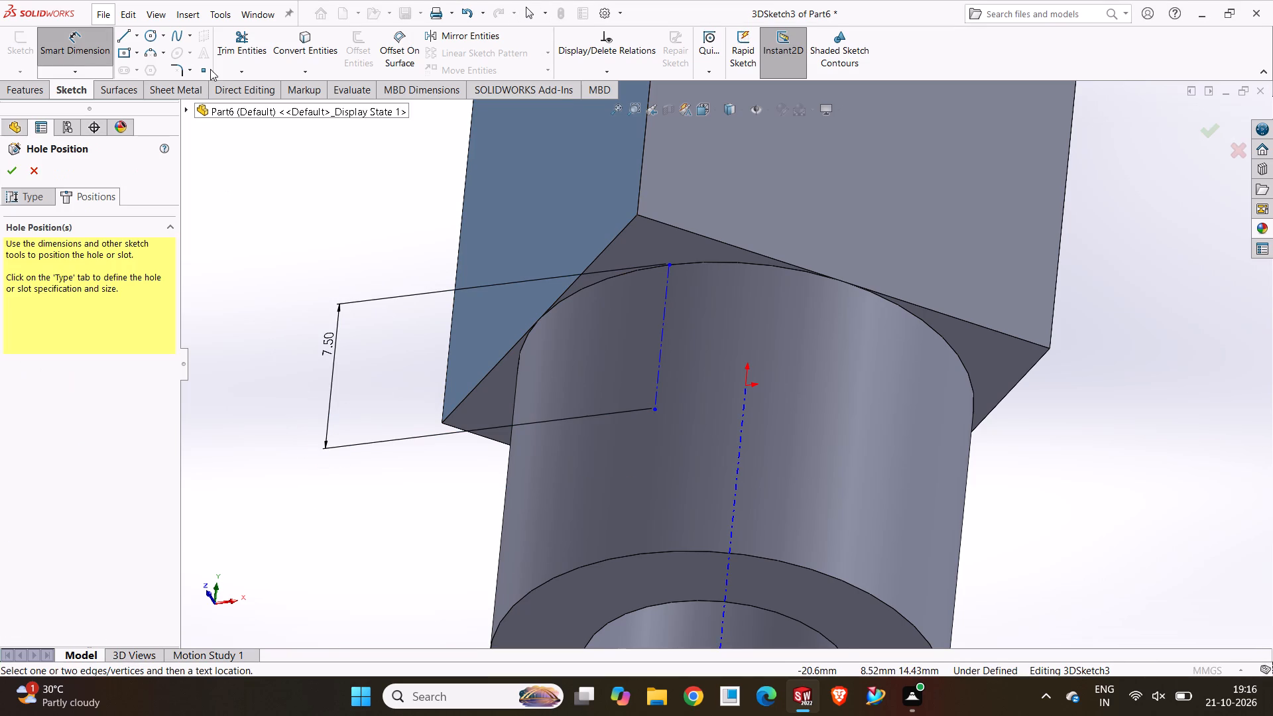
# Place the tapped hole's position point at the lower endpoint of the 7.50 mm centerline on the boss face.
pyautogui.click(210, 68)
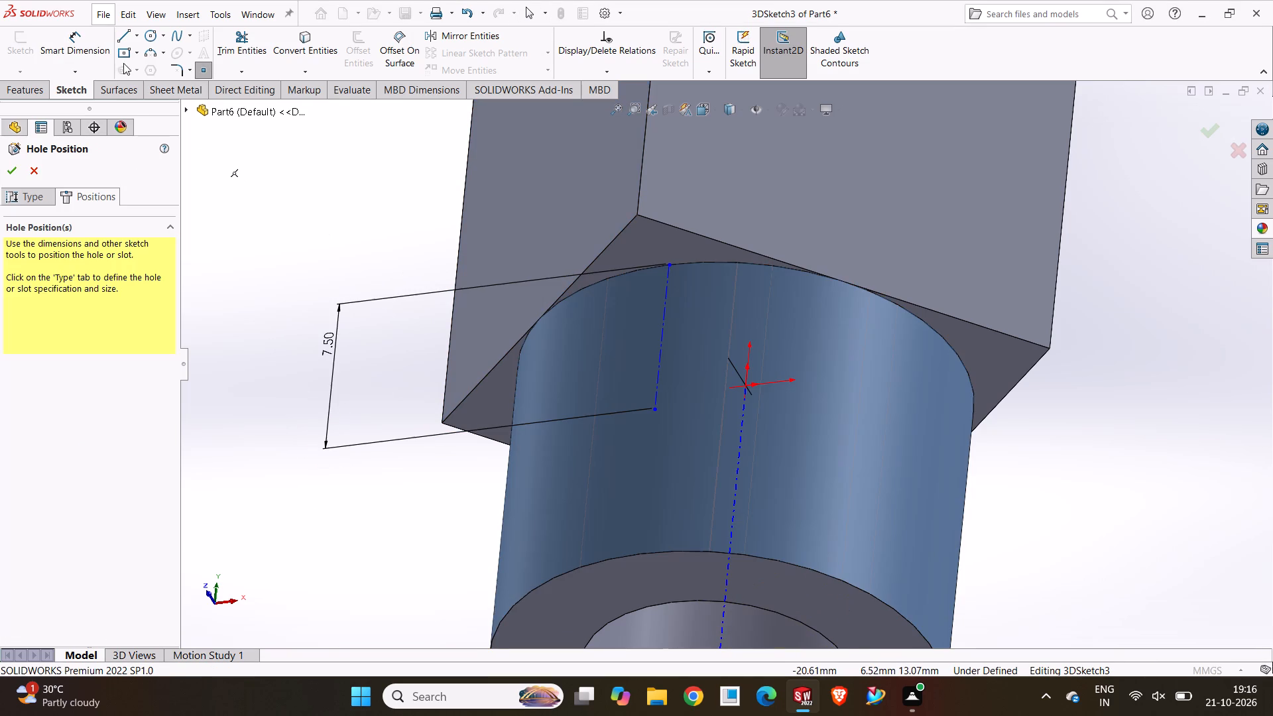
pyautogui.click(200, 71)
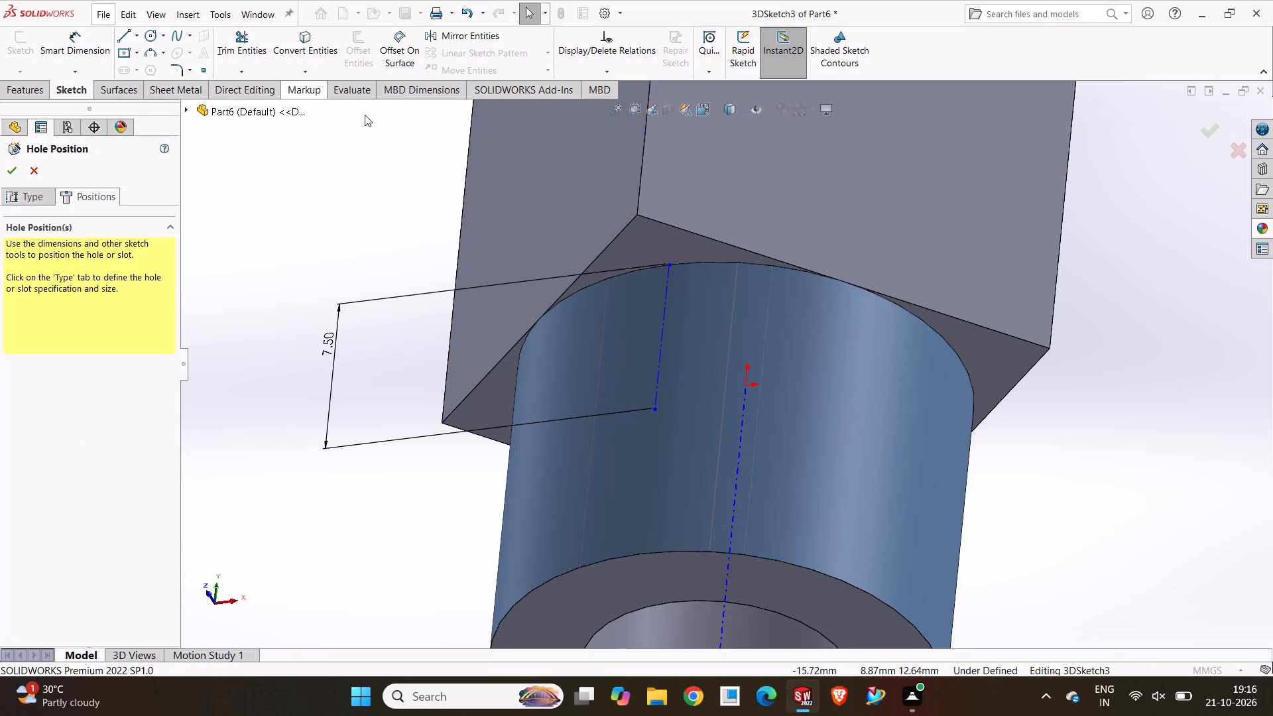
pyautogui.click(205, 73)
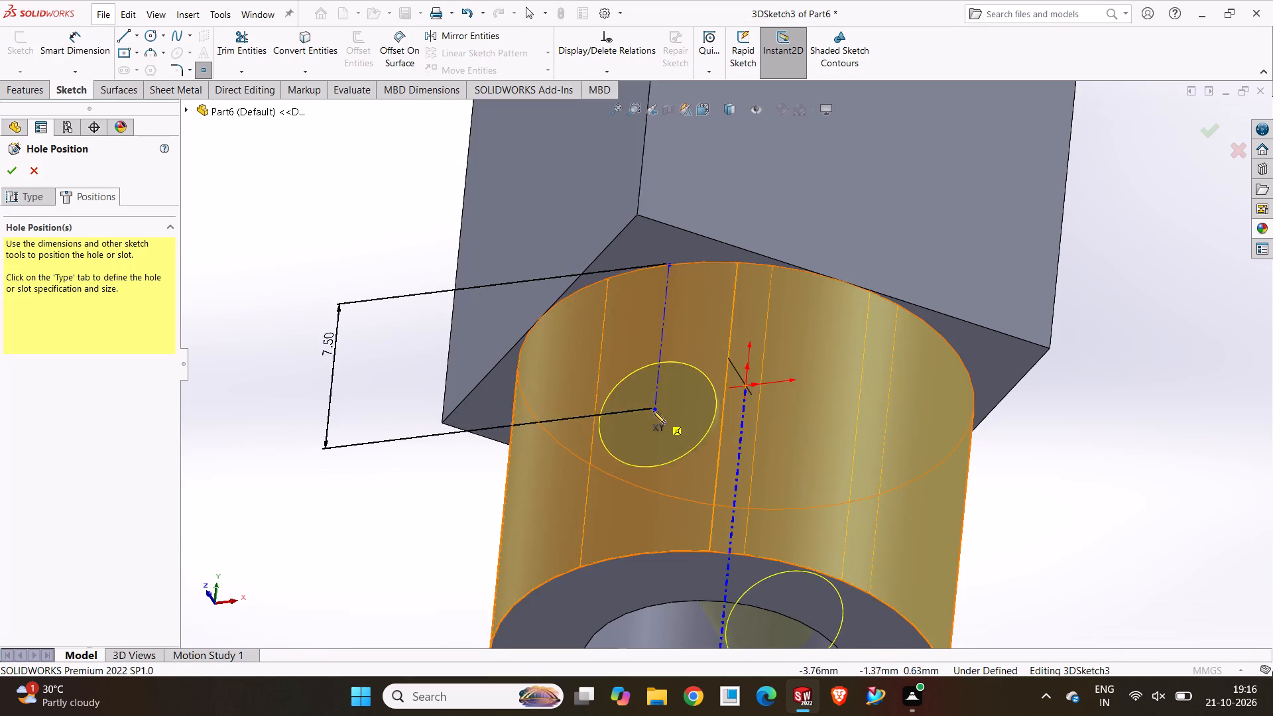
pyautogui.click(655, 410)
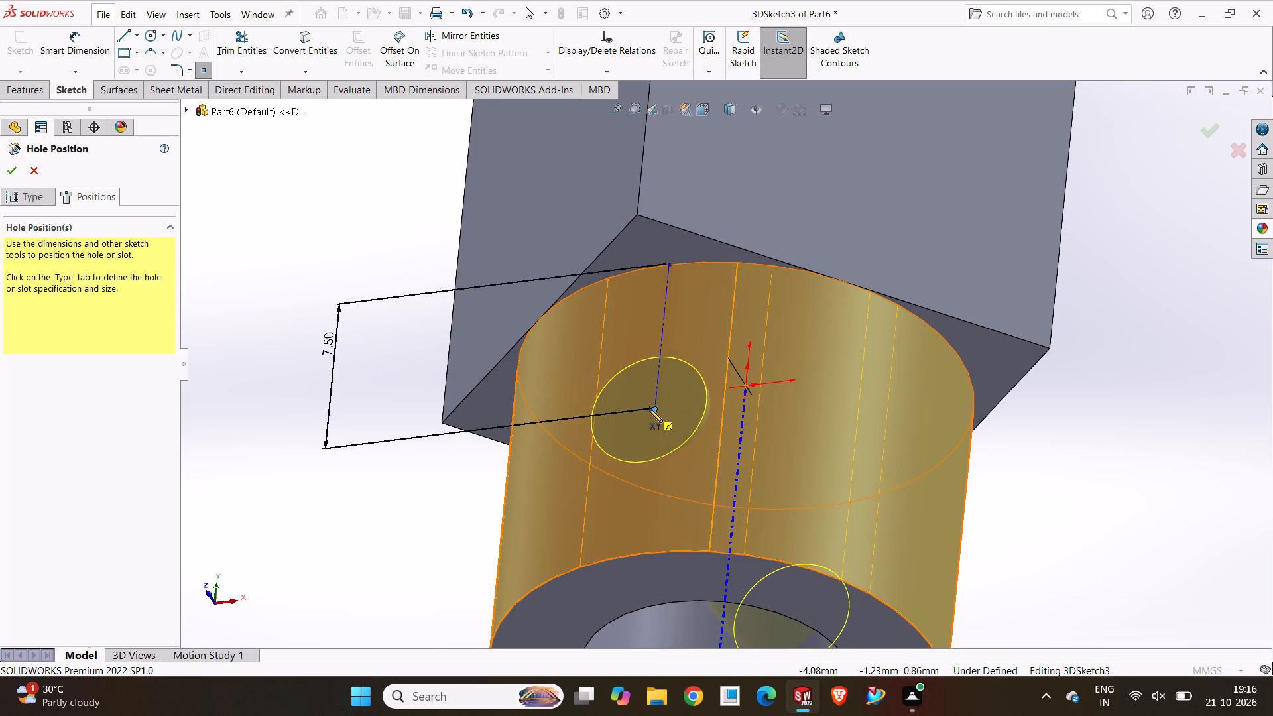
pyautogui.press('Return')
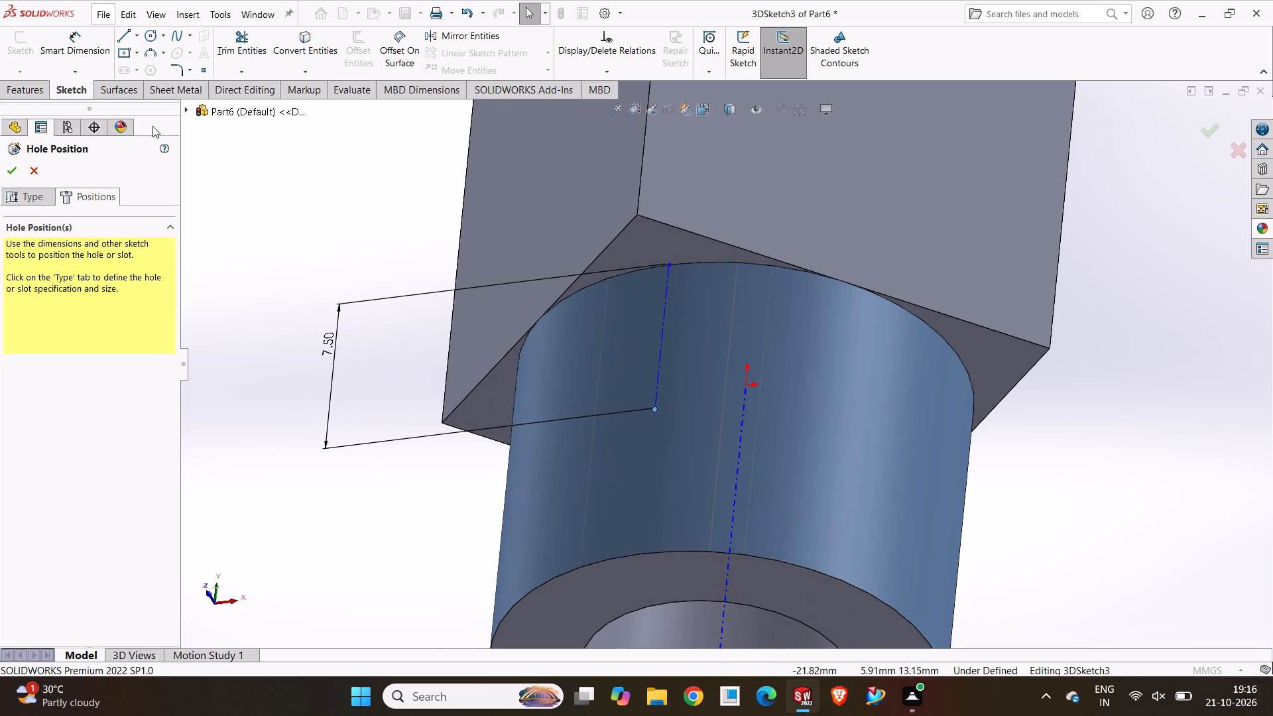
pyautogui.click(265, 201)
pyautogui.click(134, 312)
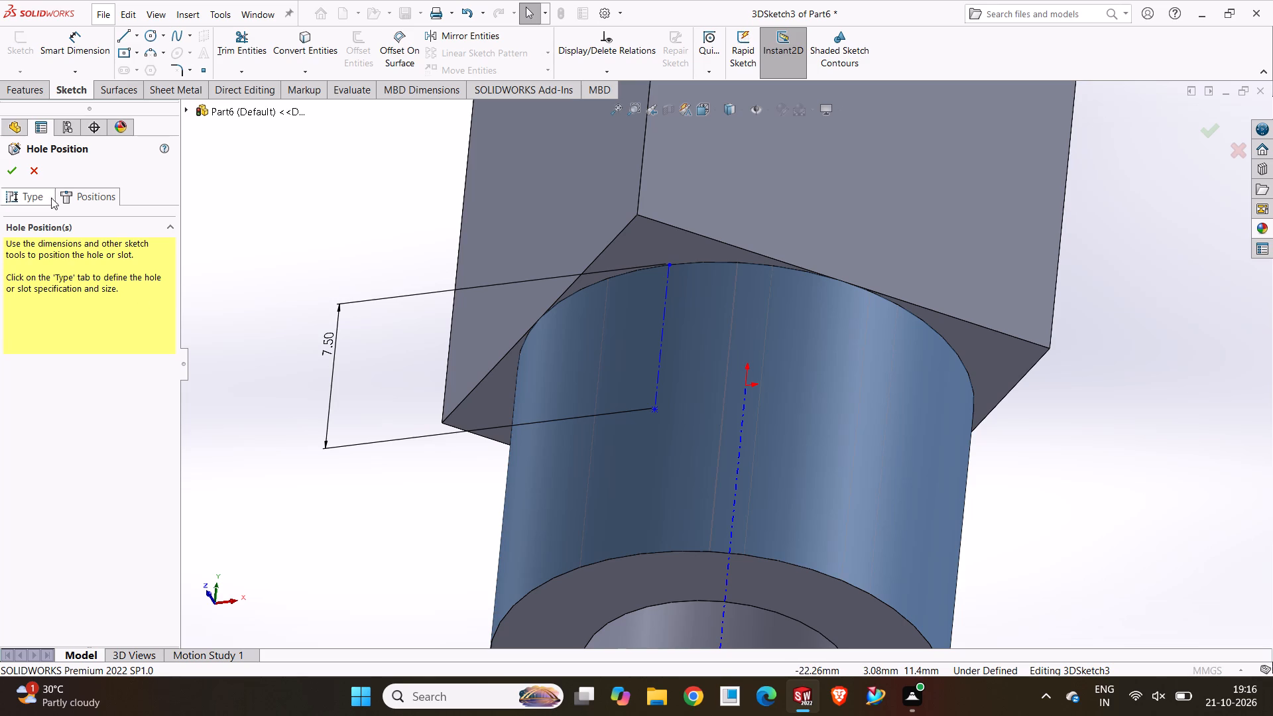
# Restart the tapped hole's 3D position sketch and place a hole point directly on the boss's cylindrical face.
pyautogui.click(40, 198)
pyautogui.click(88, 194)
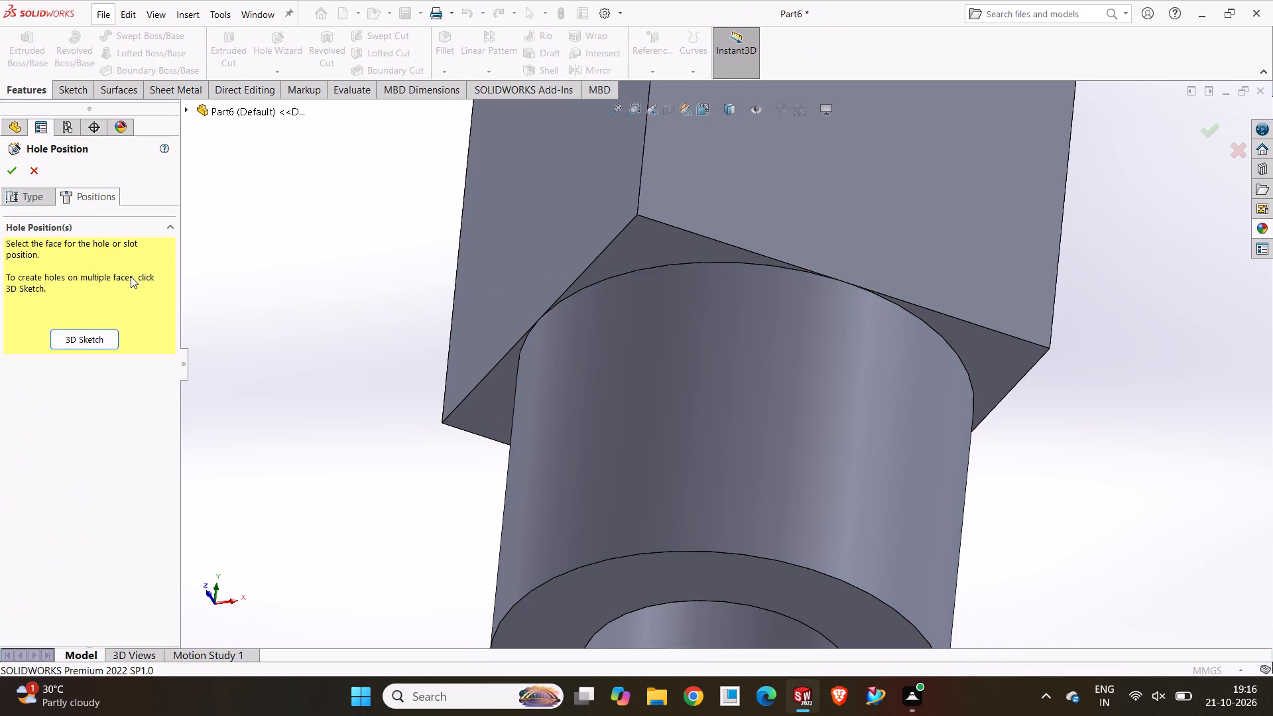
pyautogui.click(103, 337)
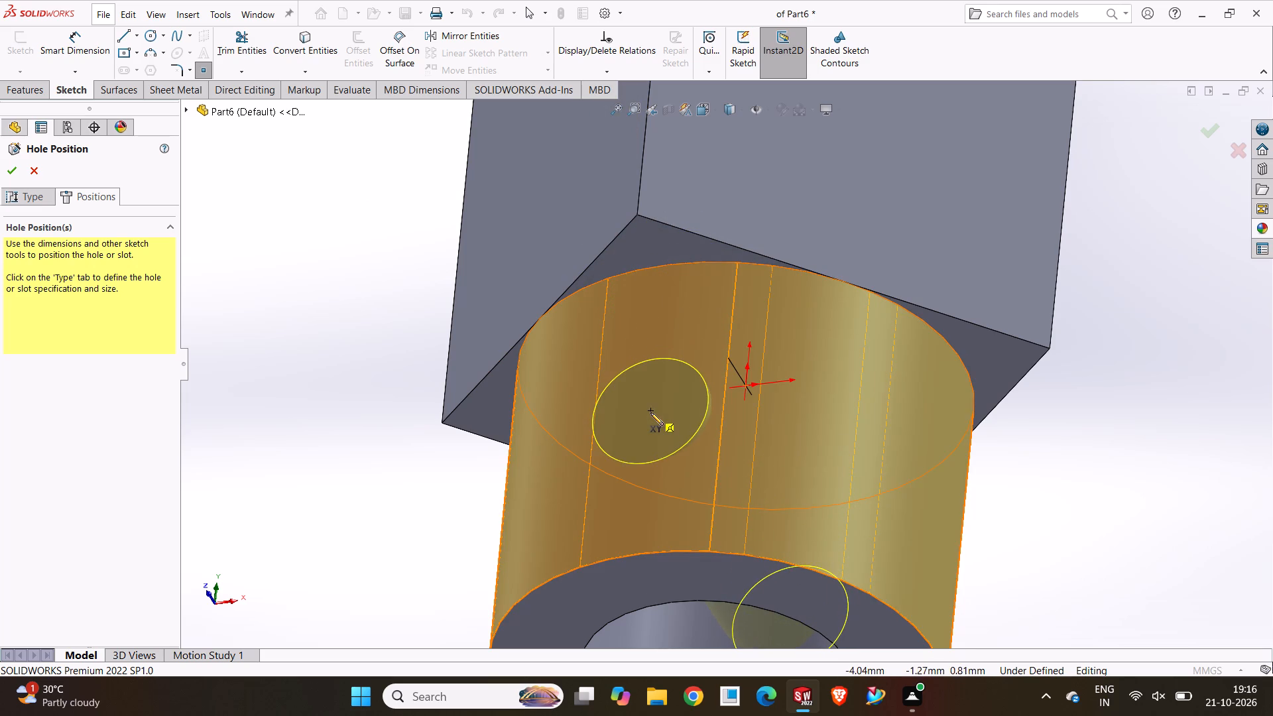
pyautogui.click(650, 413)
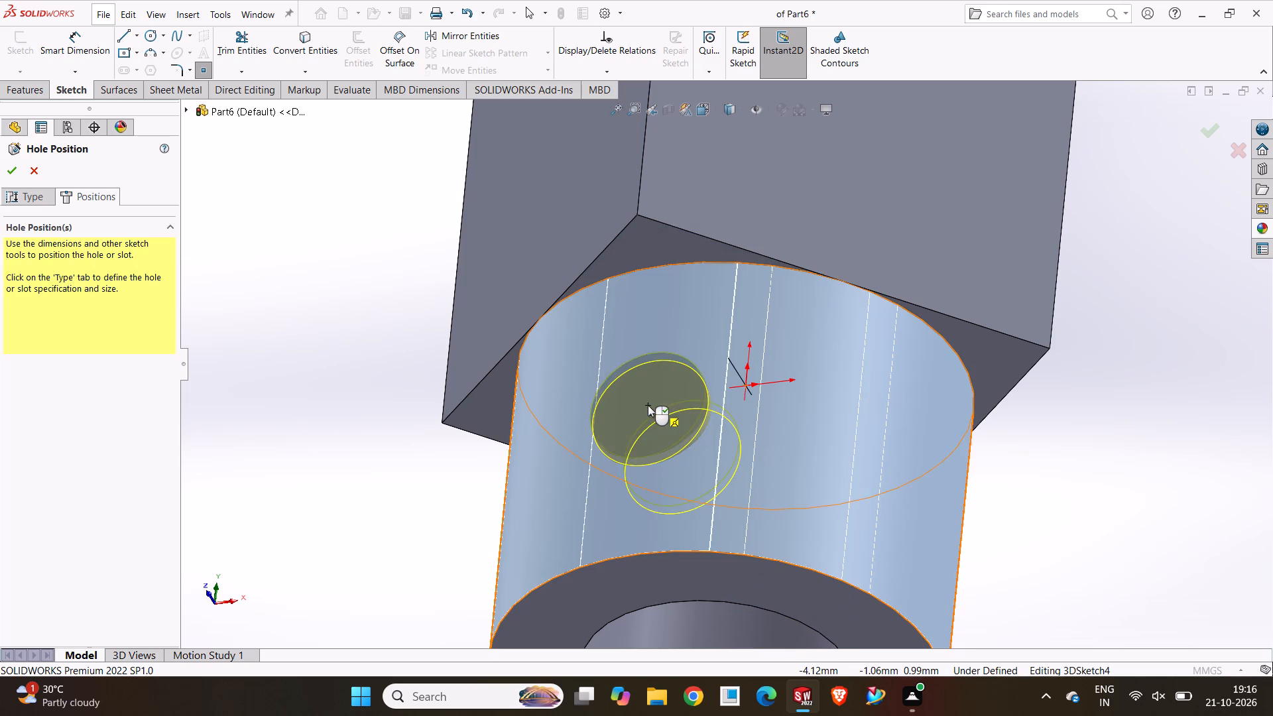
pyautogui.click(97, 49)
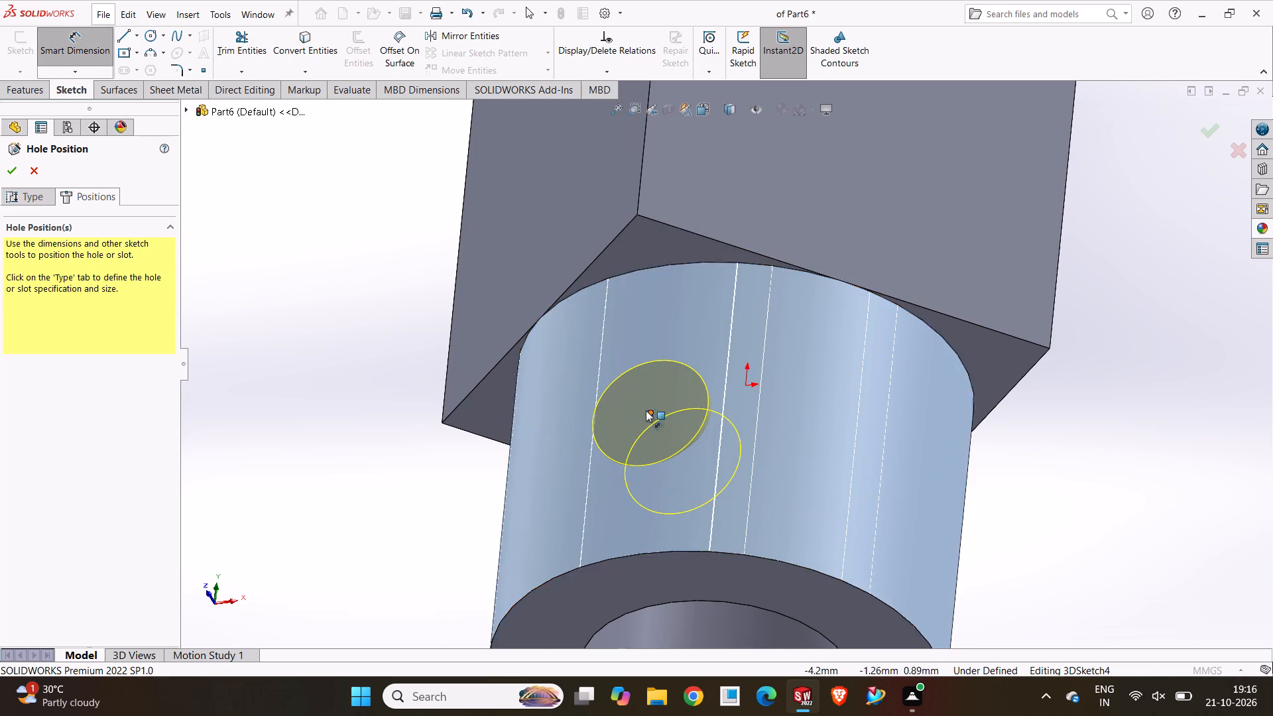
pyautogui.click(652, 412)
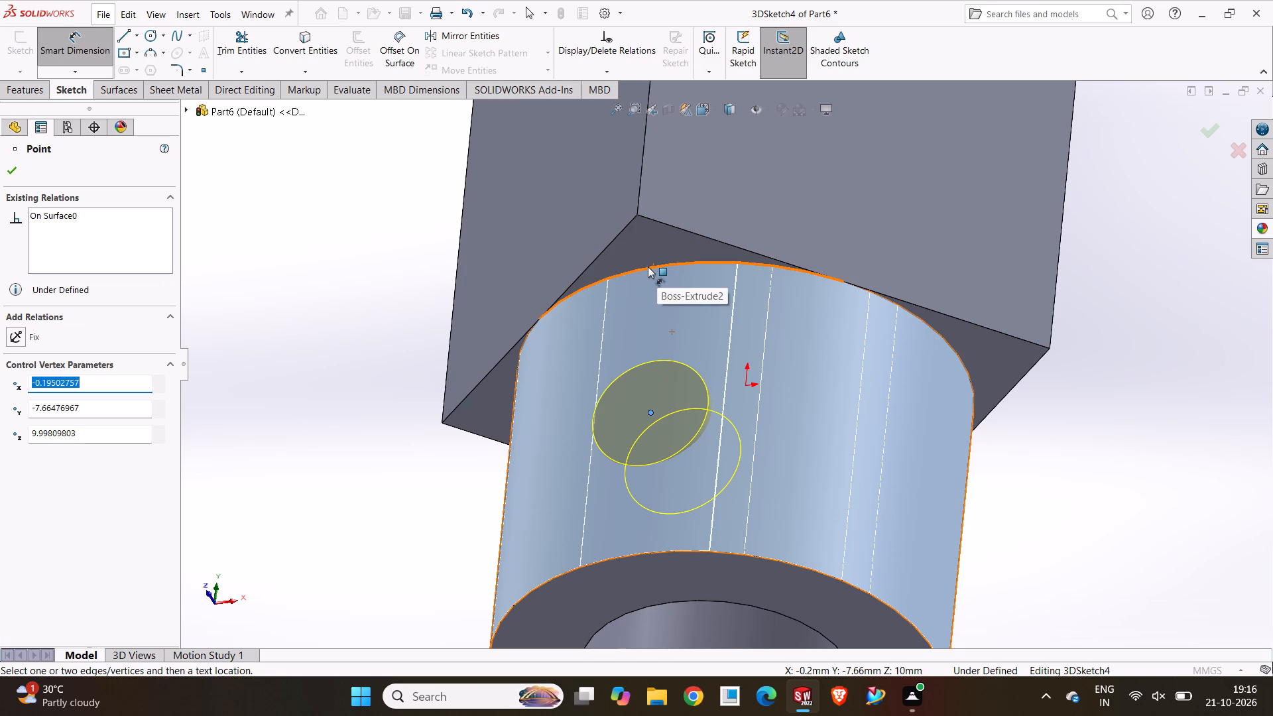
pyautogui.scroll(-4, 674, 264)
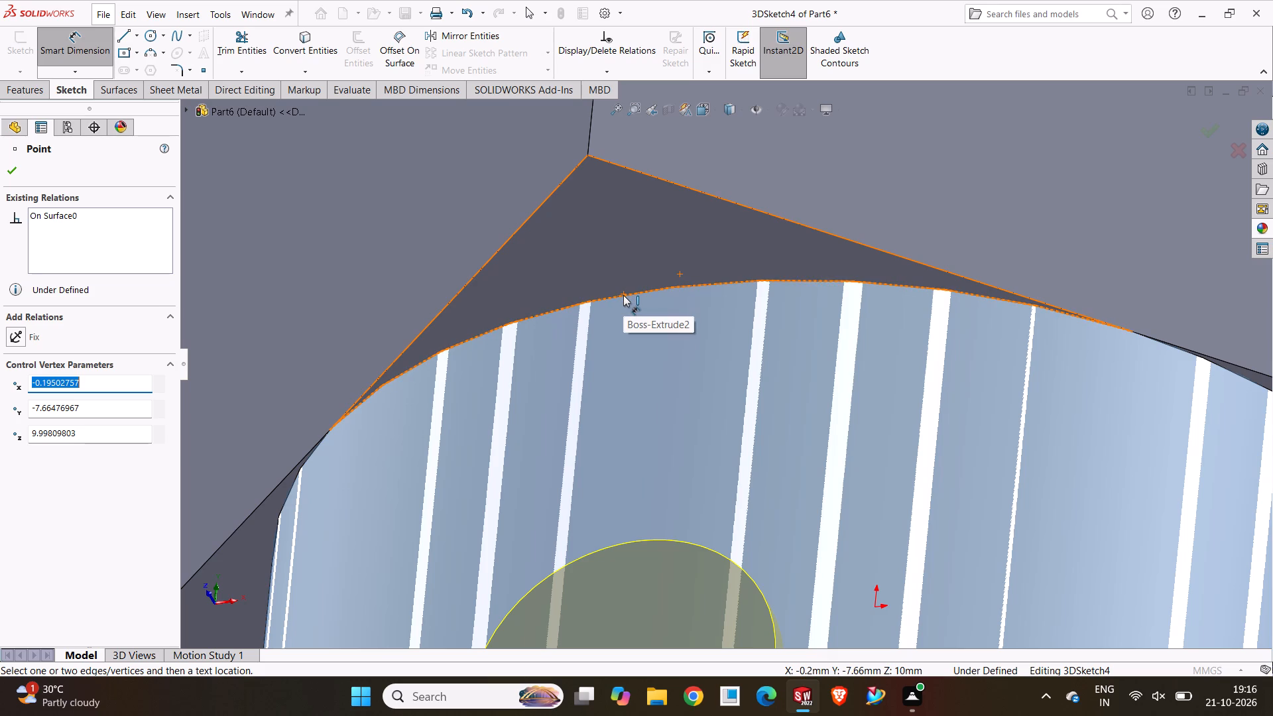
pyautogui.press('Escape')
# Undo the hole point placed directly on the boss's cylindrical face.
pyautogui.hotkey('ctrl', 'z')
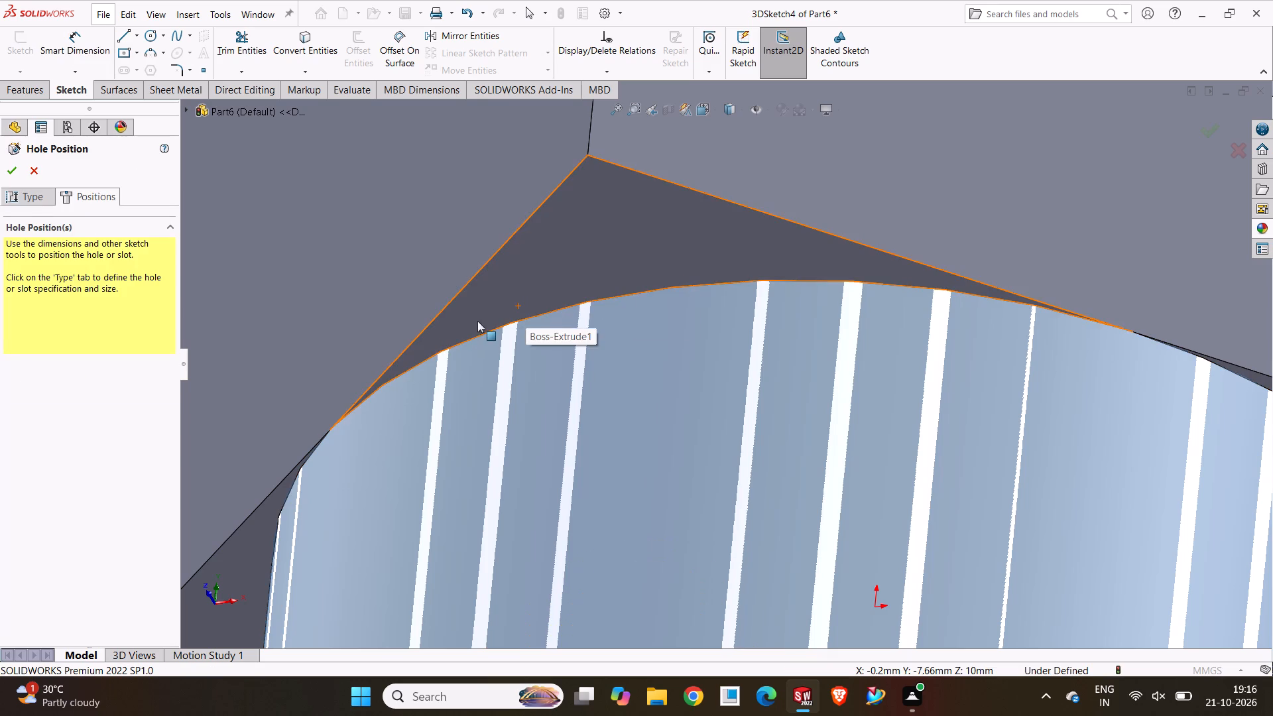
pyautogui.scroll(4, 627, 346)
pyautogui.scroll(2, 657, 422)
pyautogui.click(328, 391)
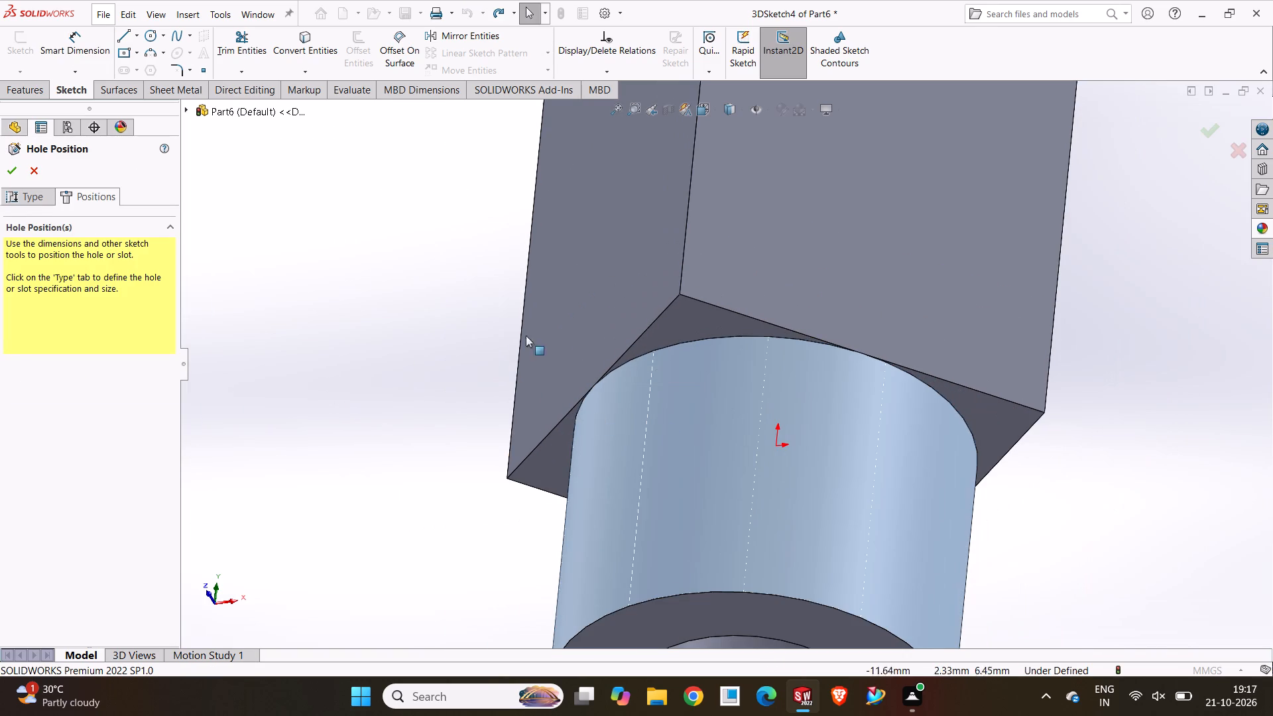
# Sketch a construction centerline about 7.86 mm long along Y, from the boss's upper circular edge down its cylindrical face.
pyautogui.click(136, 38)
pyautogui.click(135, 74)
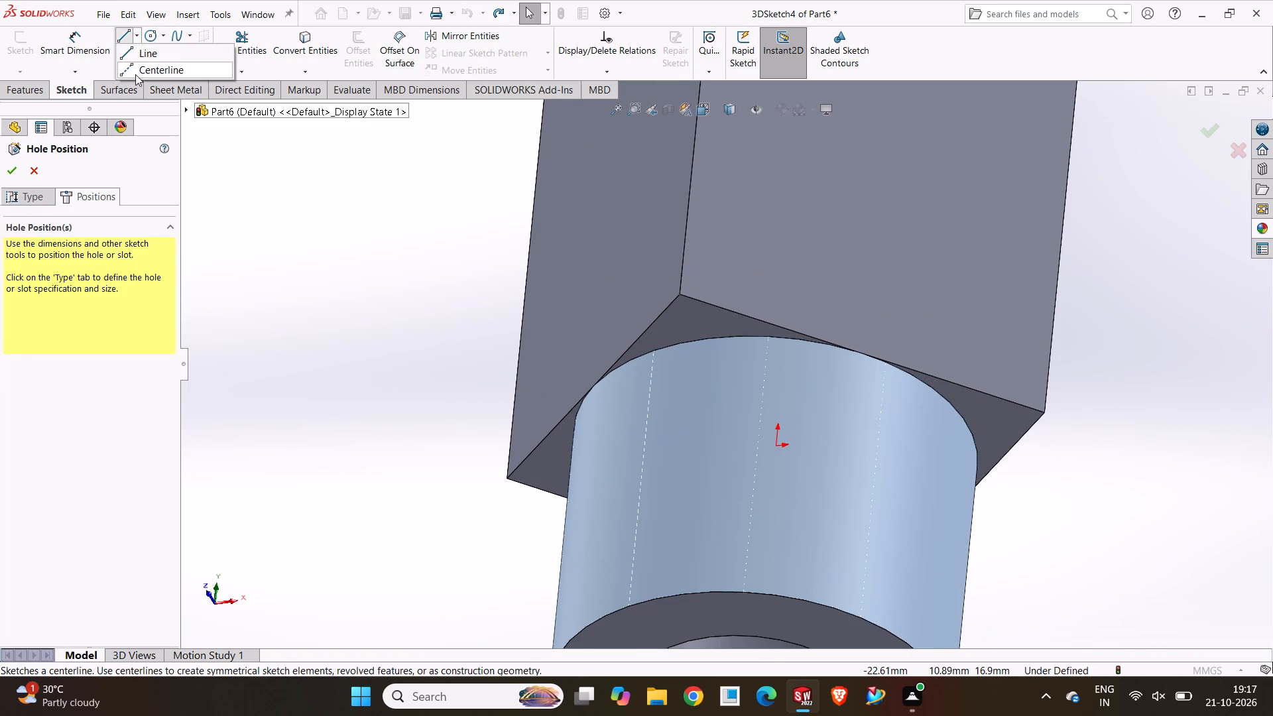
pyautogui.click(709, 338)
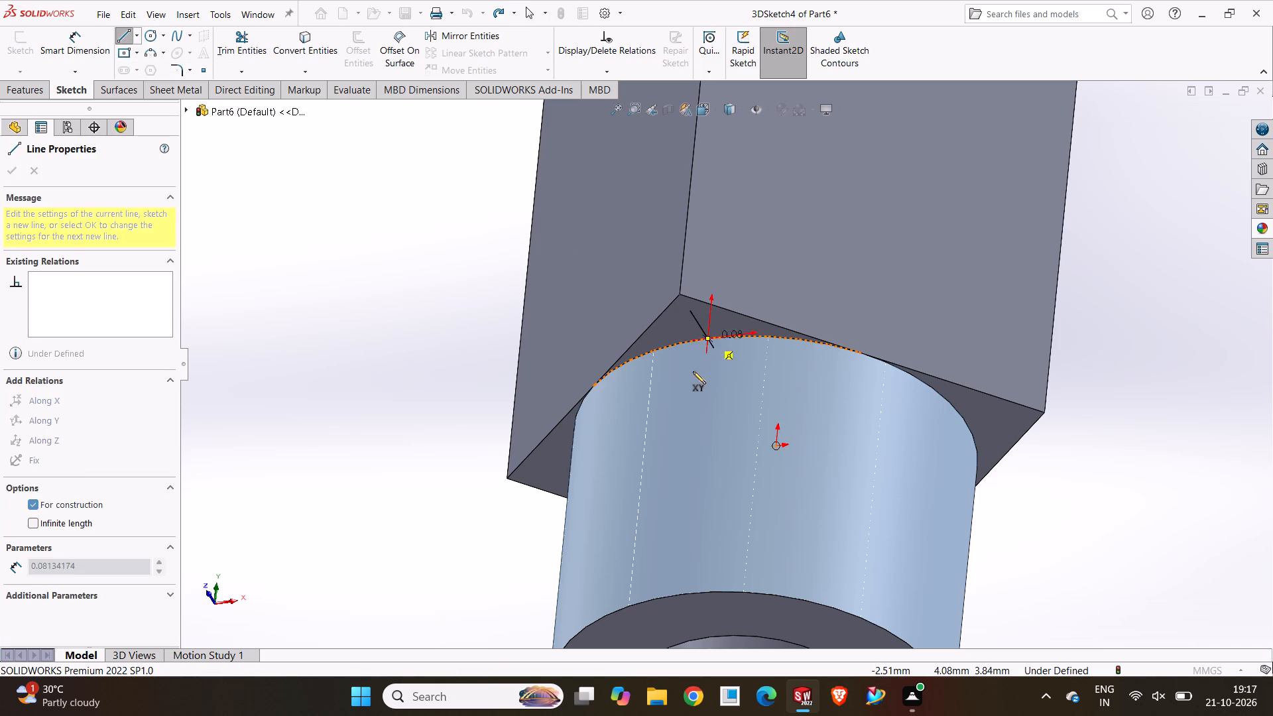
pyautogui.click(698, 472)
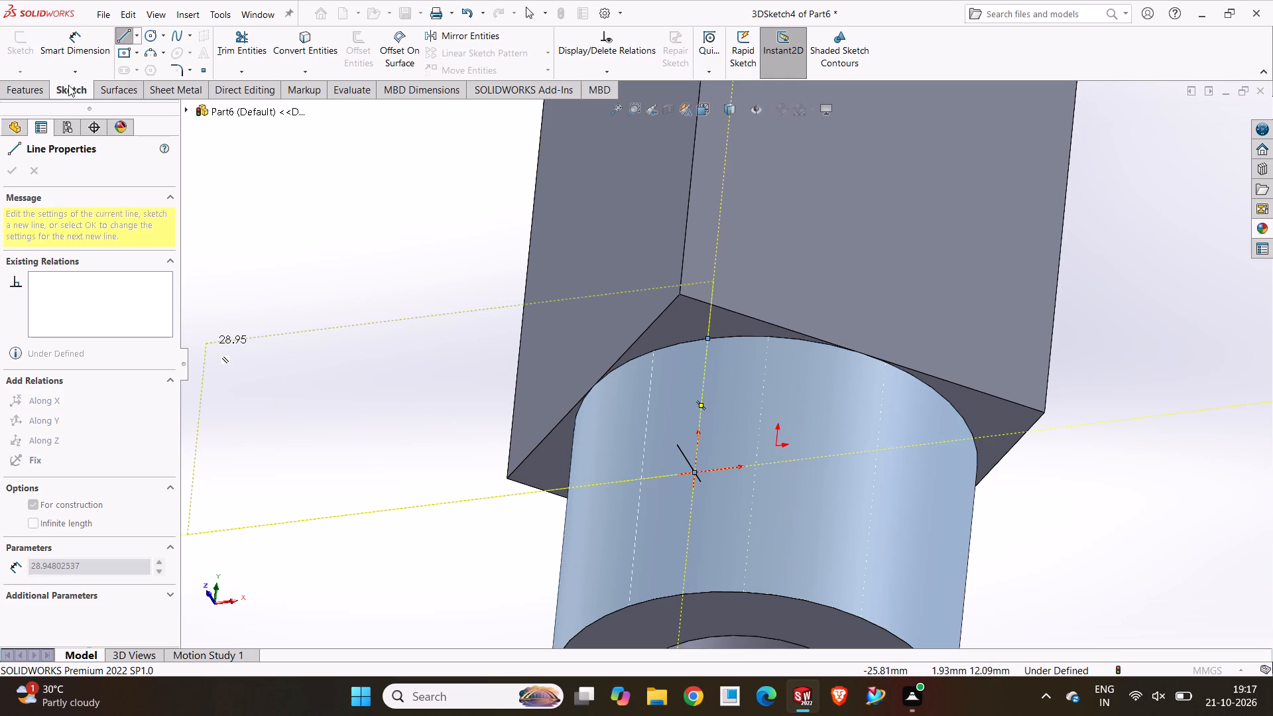
# Dimension the length of the construction centerline on the boss face as 7.50 mm.
pyautogui.click(80, 47)
pyautogui.click(705, 397)
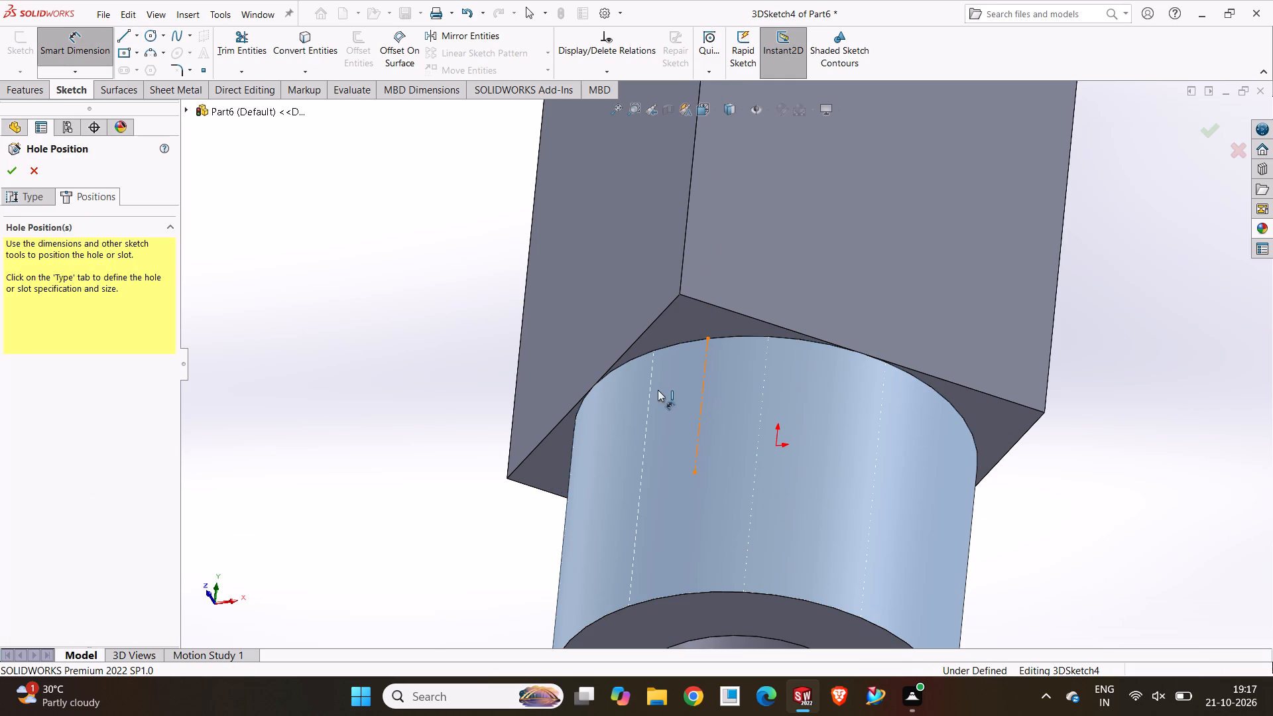
pyautogui.click(499, 383)
pyautogui.press('4')
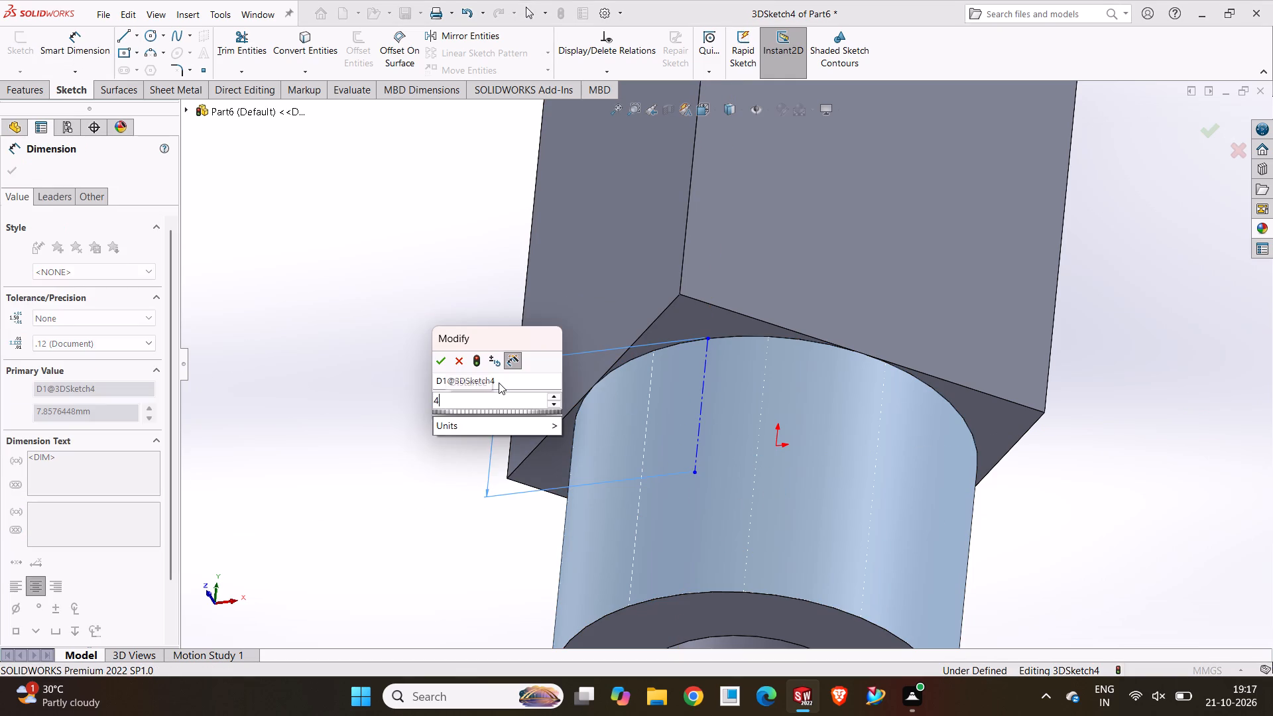
pyautogui.press('BackSpace')
pyautogui.press('7')
pyautogui.write('.5')
pyautogui.press('0')
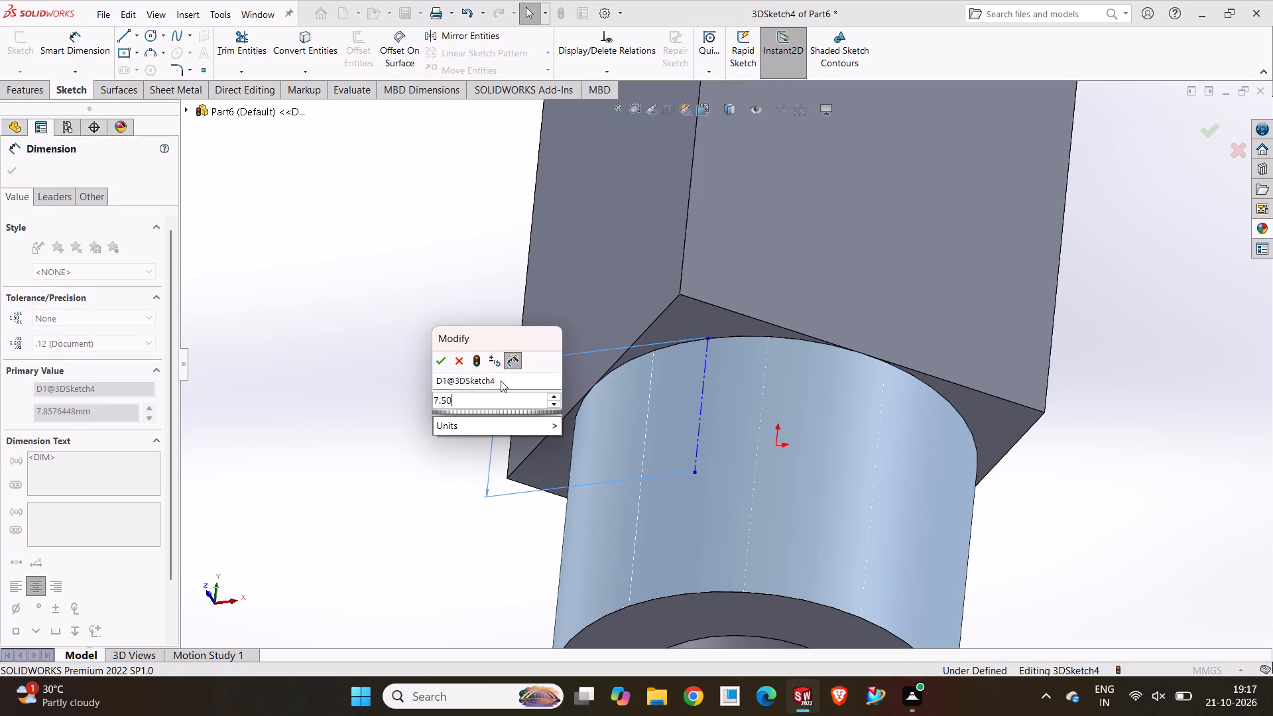
pyautogui.press('Return')
pyautogui.click(337, 467)
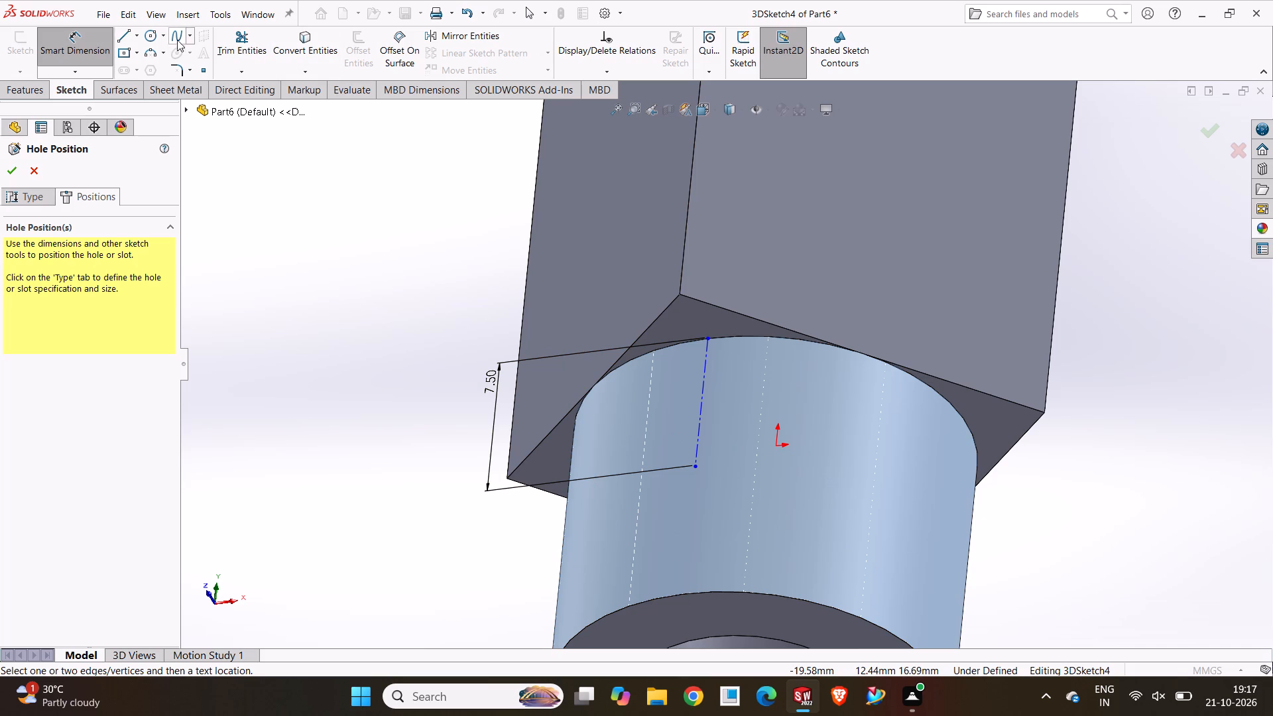
# Place a hole position point on the boss's cylindrical face, just below the centerline's lower endpoint.
pyautogui.click(204, 68)
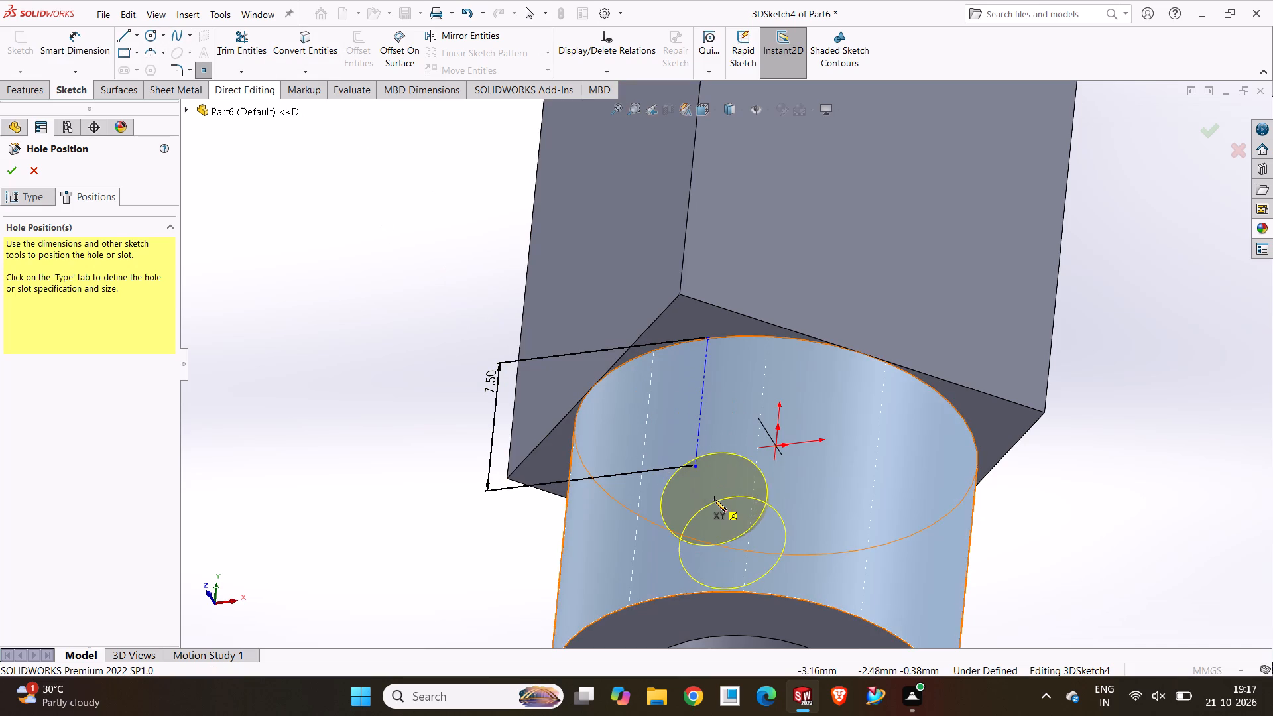
pyautogui.moveTo(697, 501); pyautogui.dragTo(721, 564, button='middle')
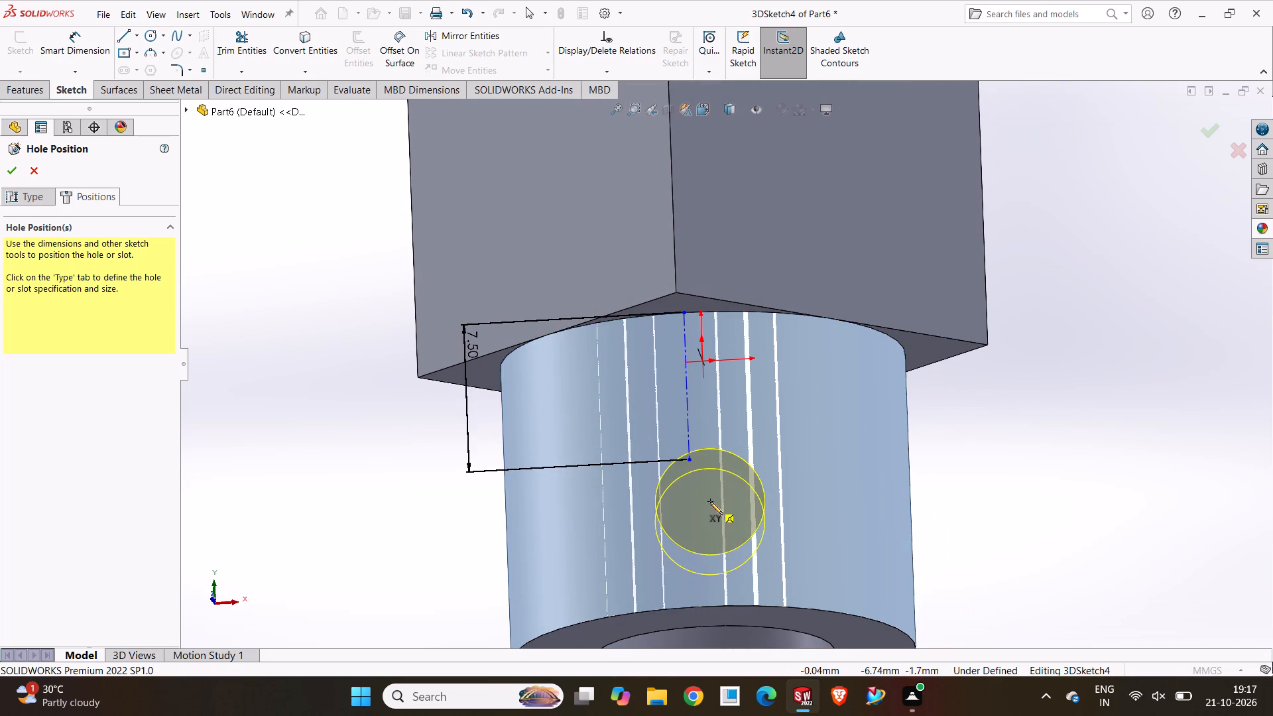
pyautogui.click(710, 502)
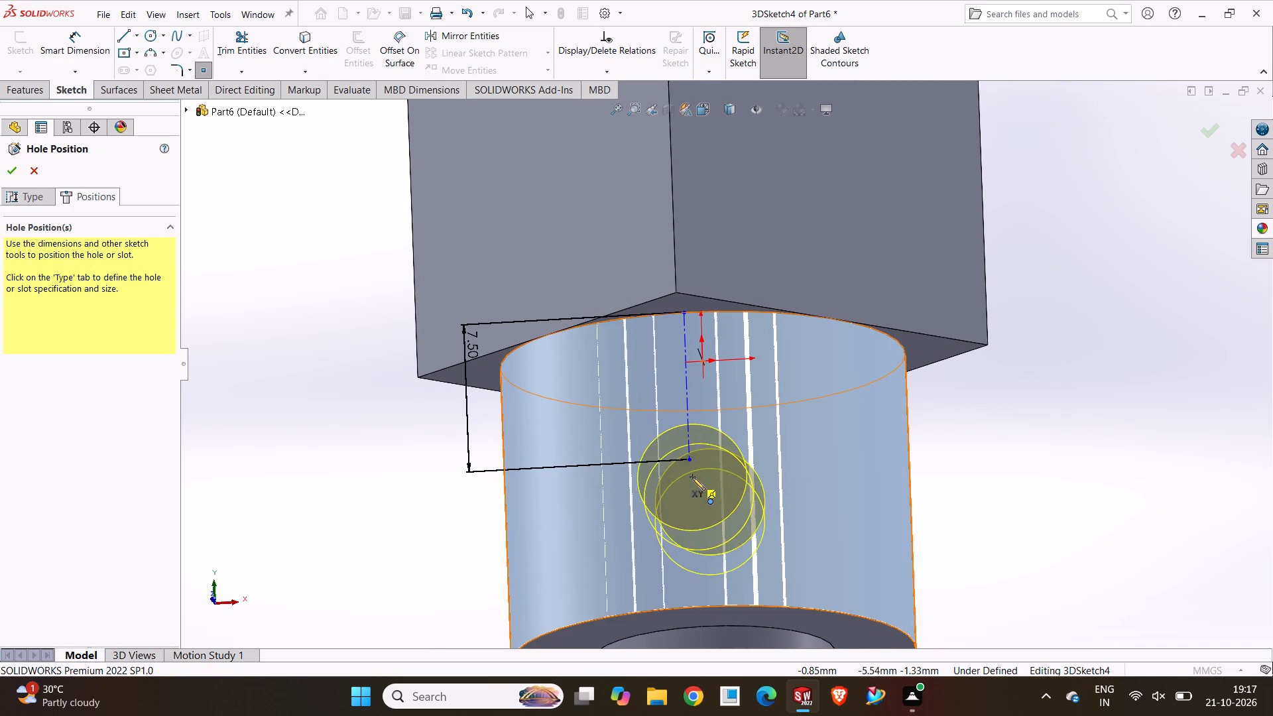
pyautogui.scroll(-5, 694, 480)
pyautogui.scroll(2, 699, 491)
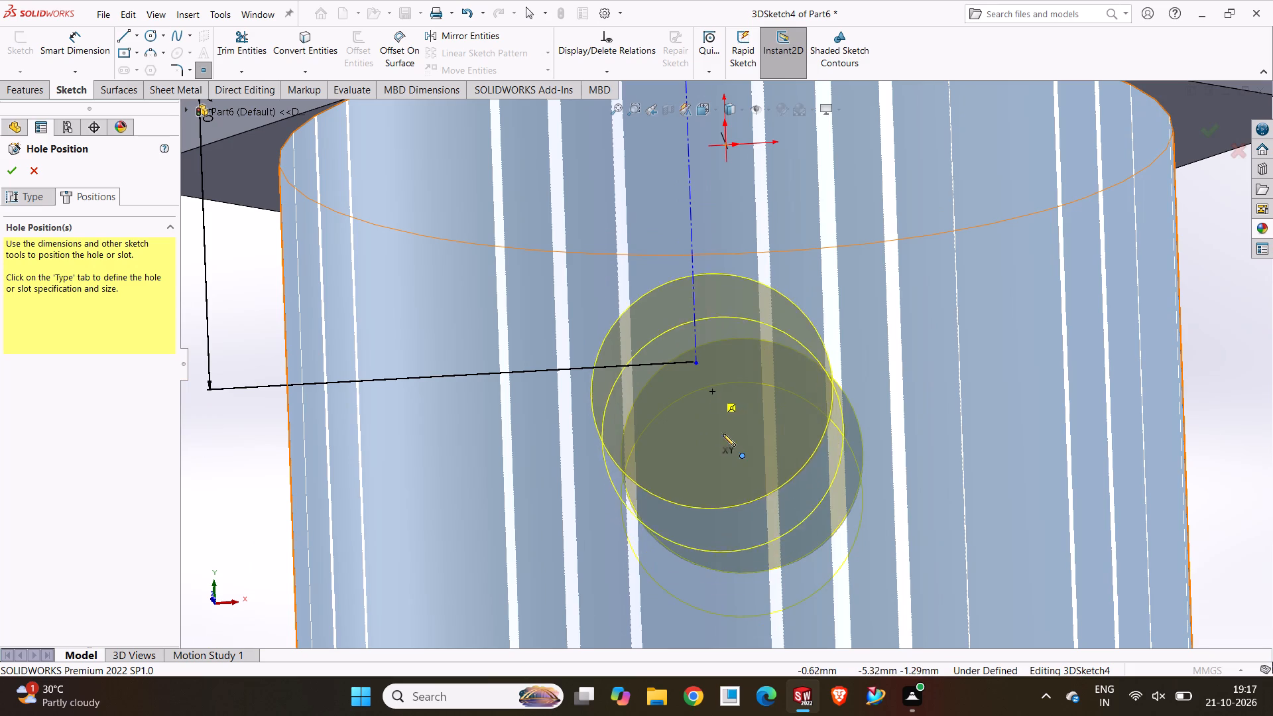
pyautogui.press('Escape')
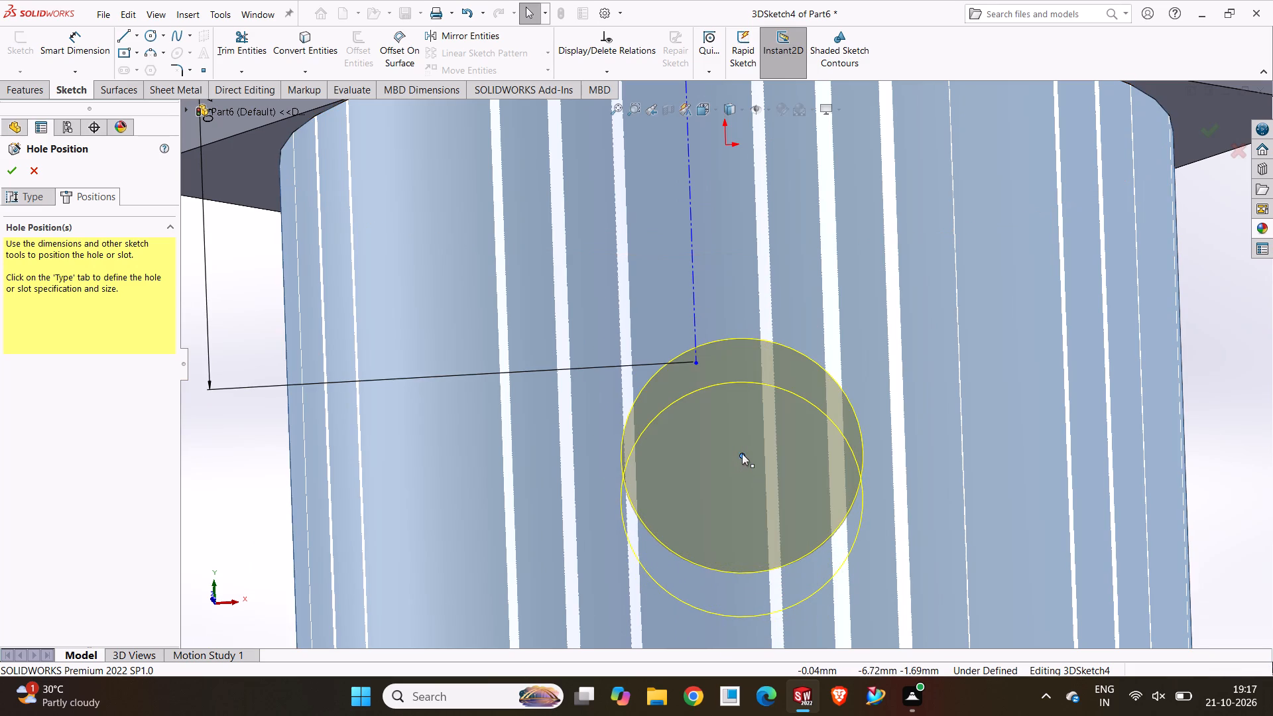
# Make the hole point coincident with the centerline's lower endpoint and finish the 1/4-28 tapped hole.
pyautogui.click(742, 458)
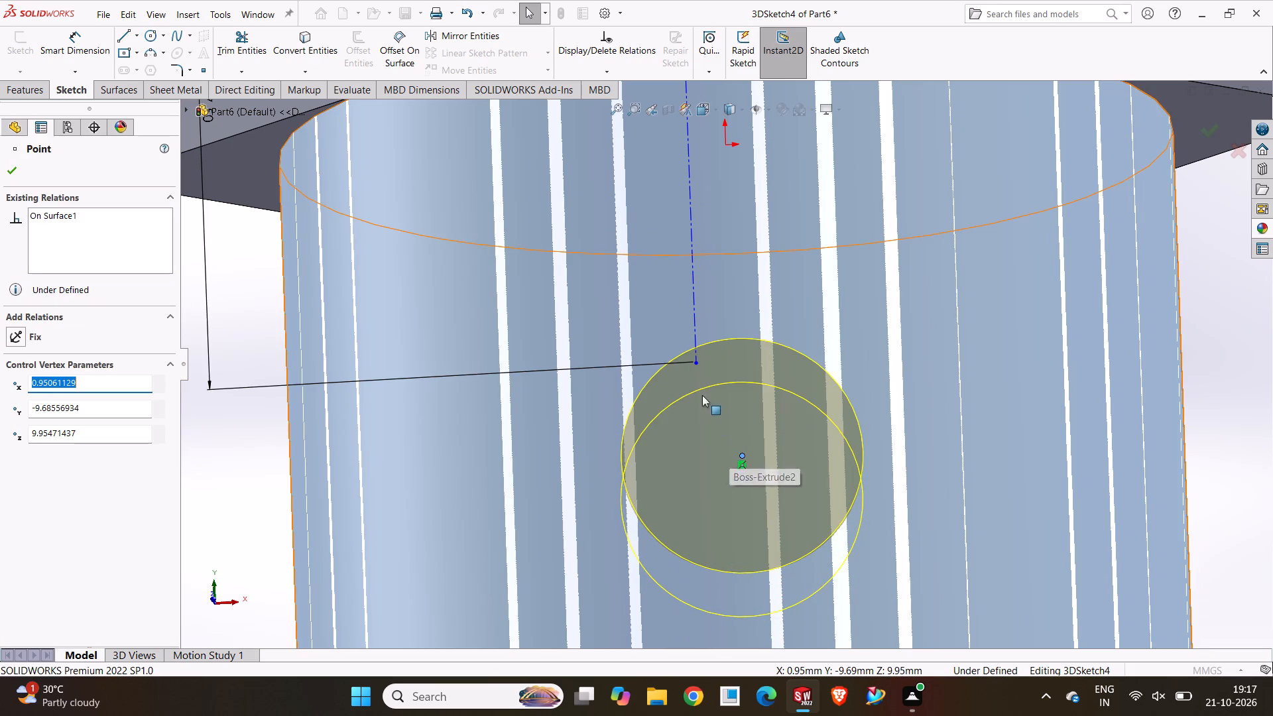
pyautogui.keyDown('ctrl'); pyautogui.click(698, 364); pyautogui.keyUp('ctrl')
pyautogui.click(794, 309)
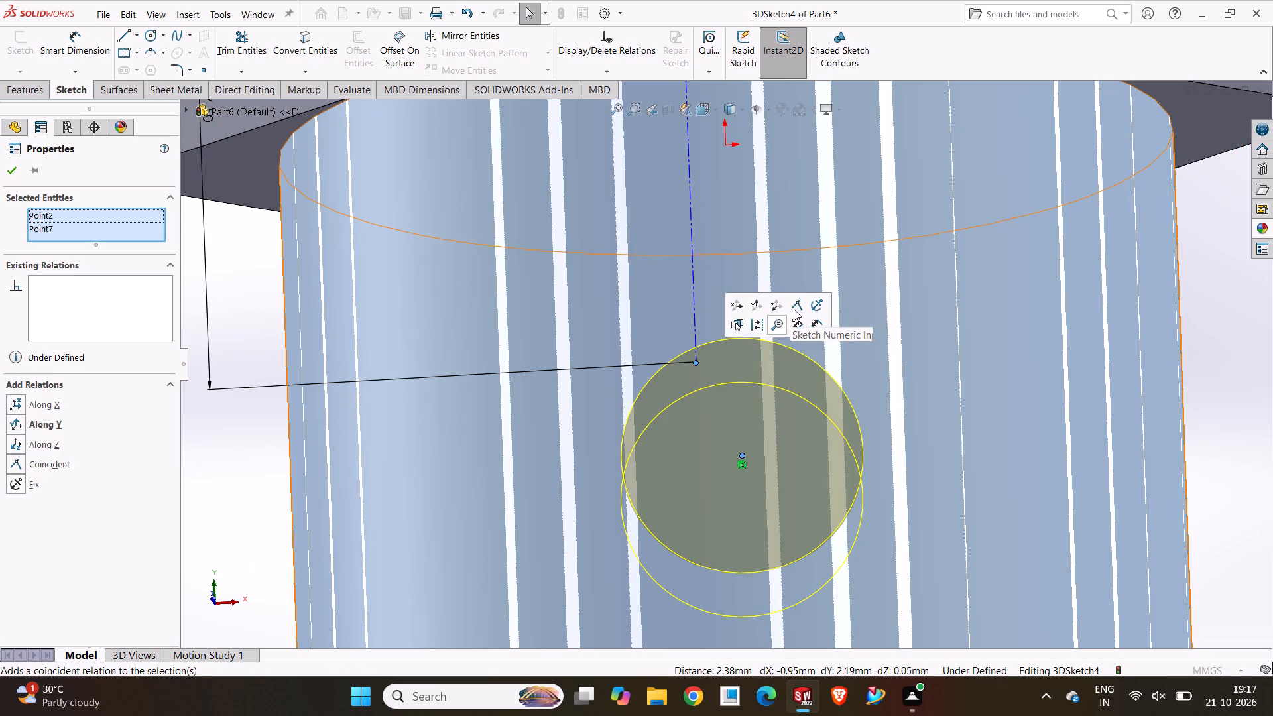
pyautogui.click(14, 168)
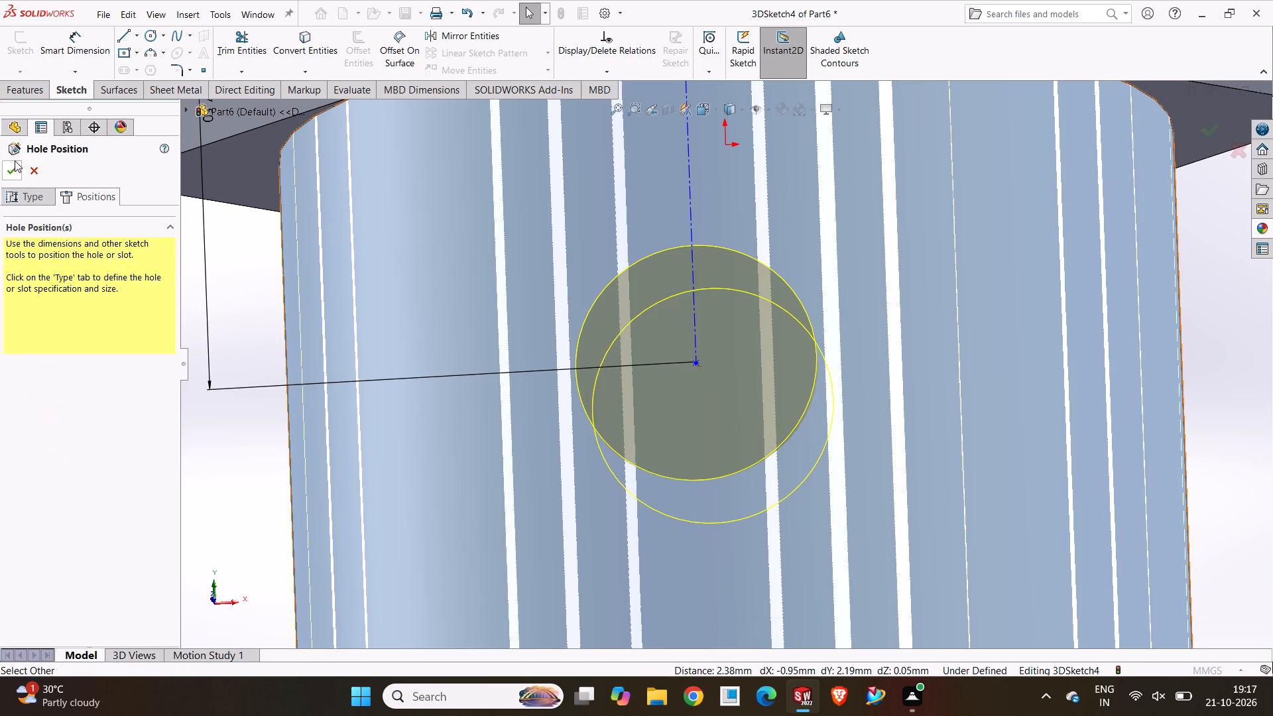
pyautogui.click(12, 168)
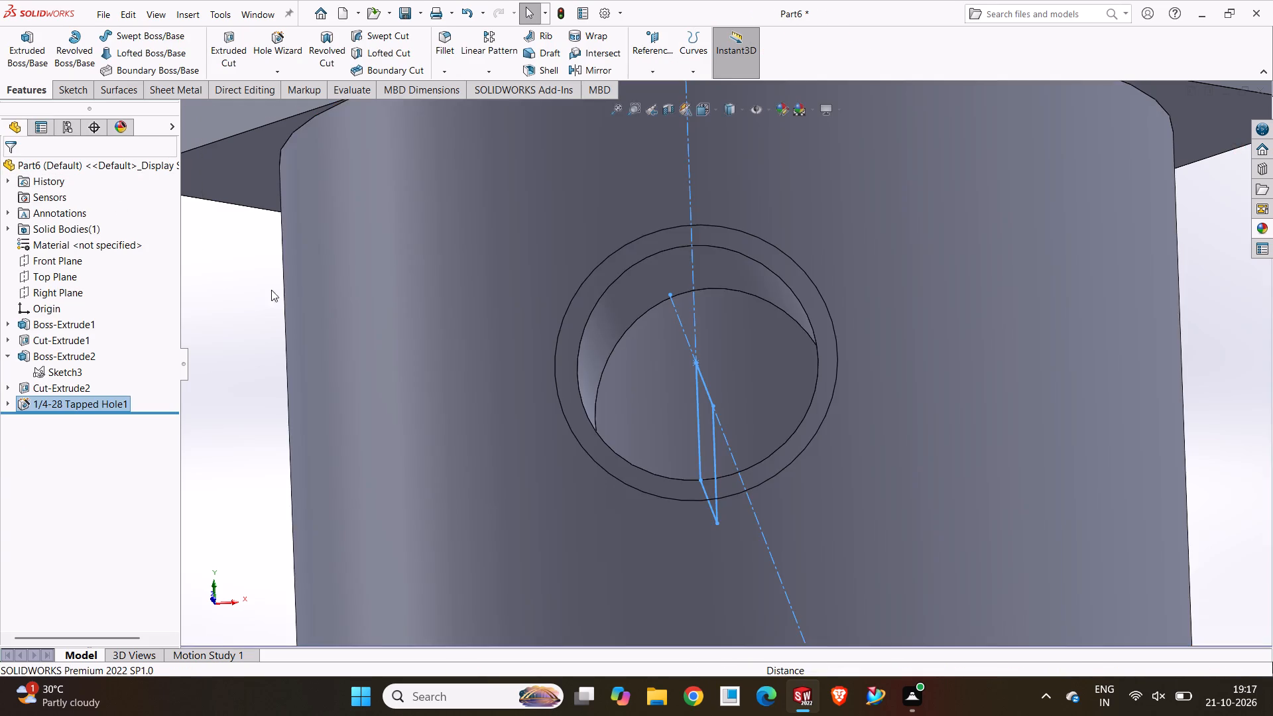
# Enable shaded cosmetic threads in the part's Detailing document properties.
pyautogui.scroll(4, 278, 296)
pyautogui.moveTo(409, 404); pyautogui.dragTo(464, 536, button='middle')
pyautogui.click(381, 431)
pyautogui.moveTo(395, 436); pyautogui.dragTo(318, 344, button='middle')
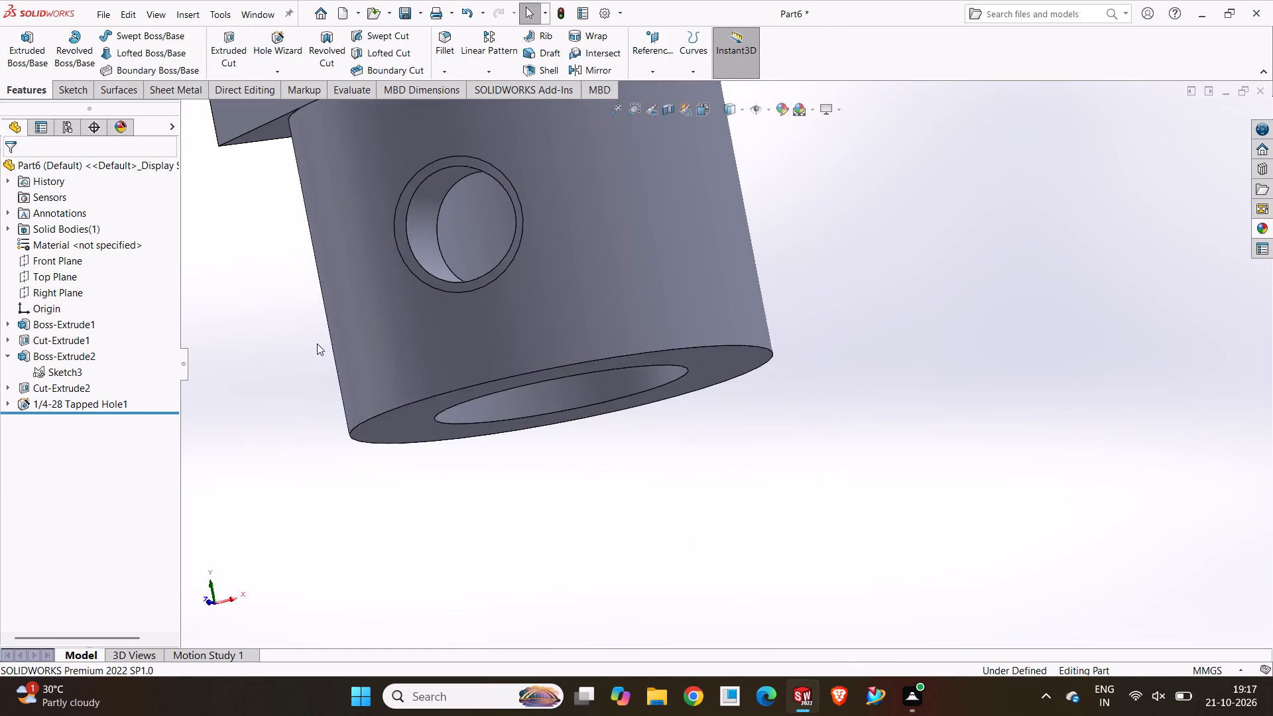
pyautogui.middleClick(316, 343)
pyautogui.moveTo(318, 347); pyautogui.dragTo(326, 349, button='middle')
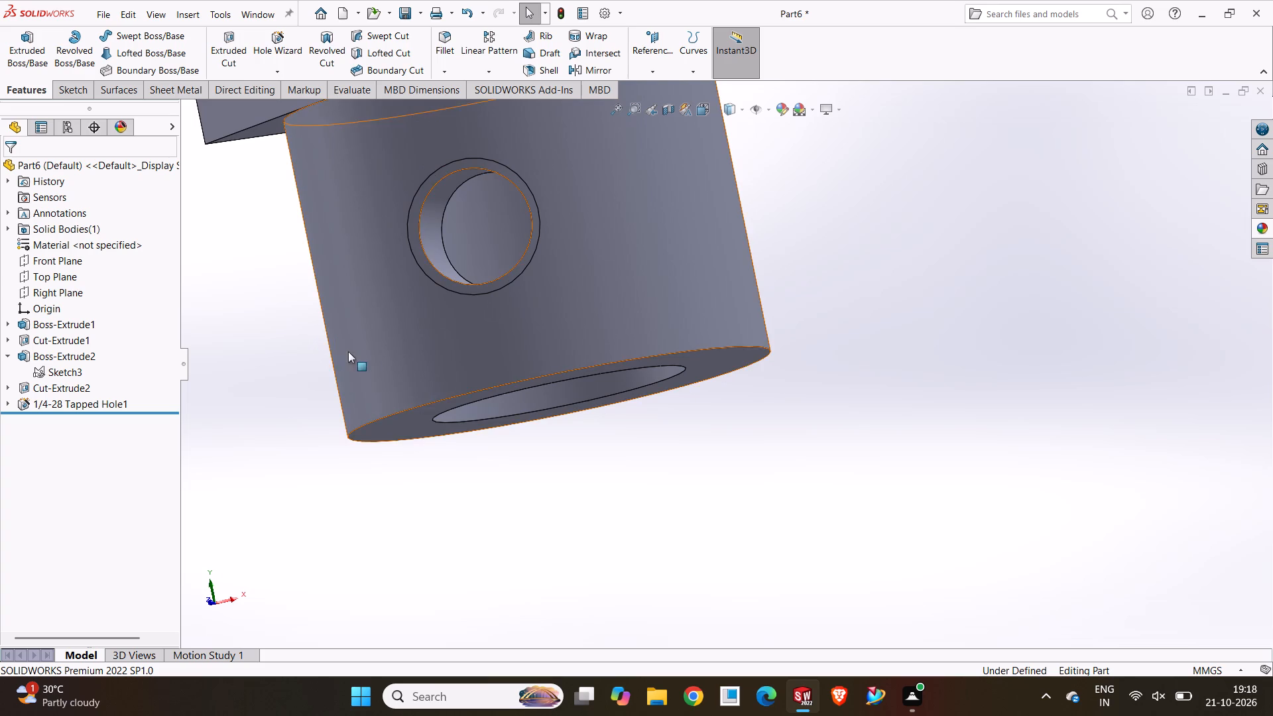
pyautogui.click(607, 8)
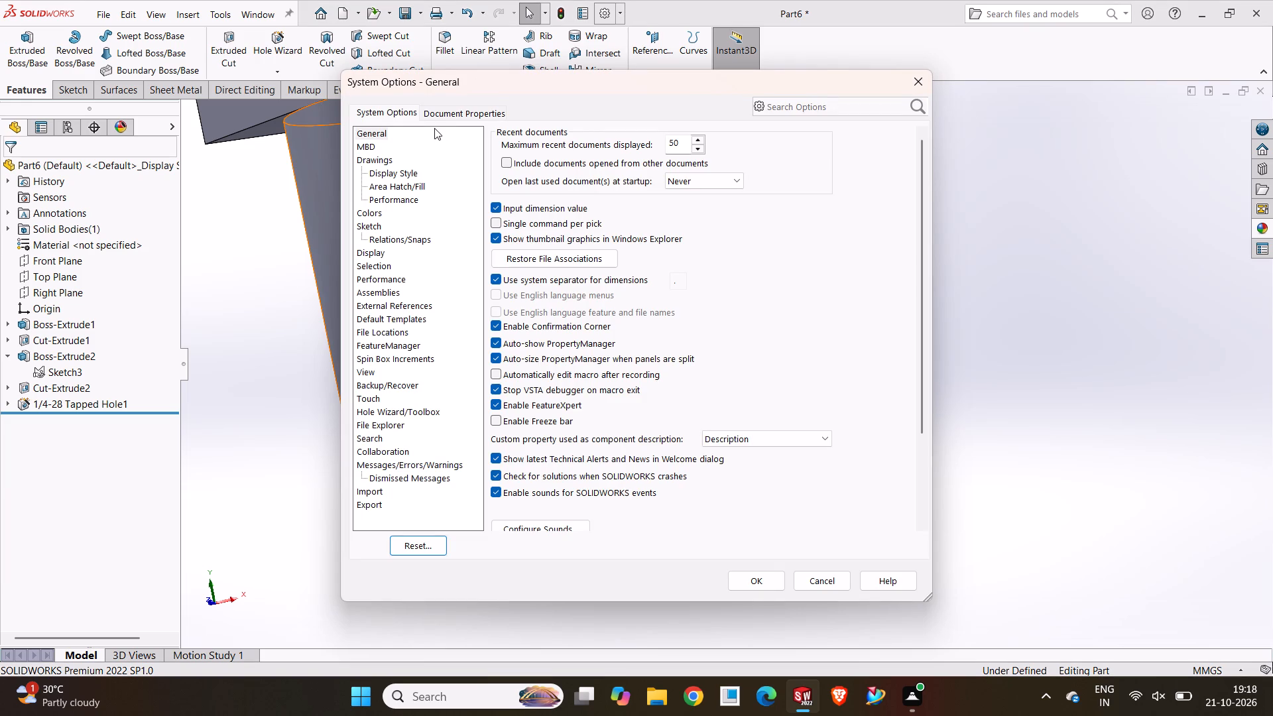
pyautogui.click(442, 109)
pyautogui.click(377, 211)
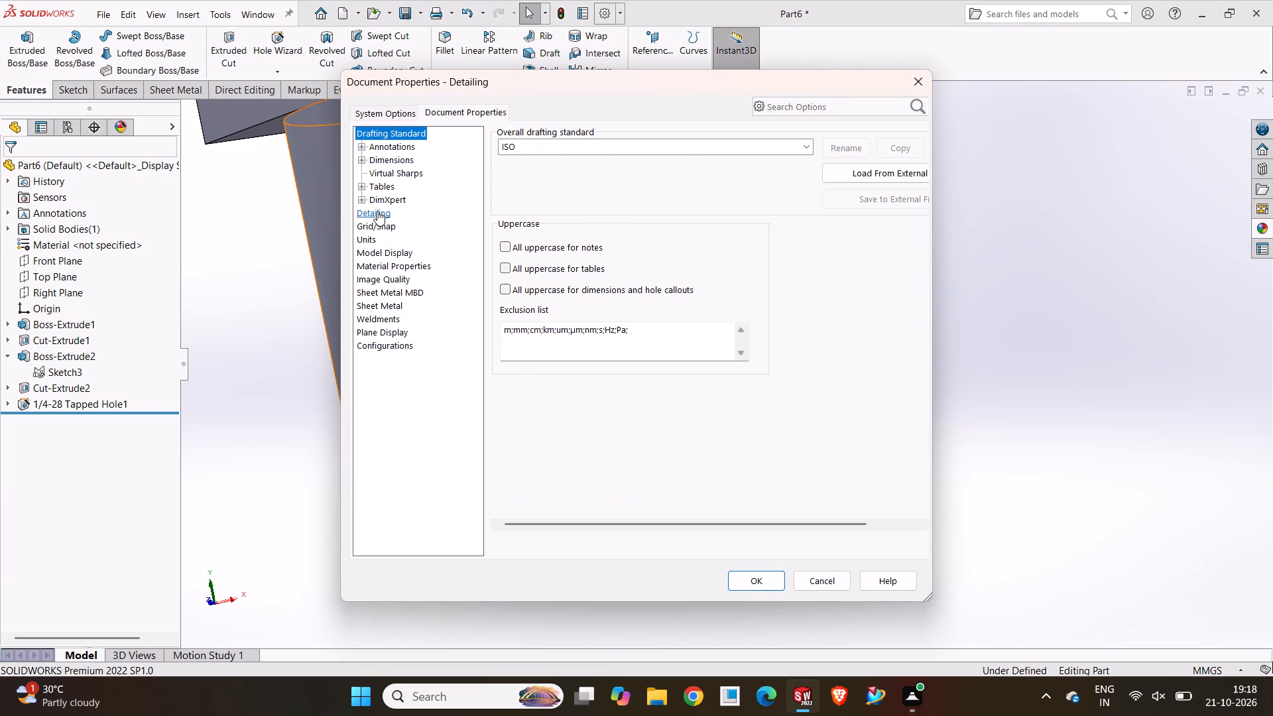
pyautogui.click(609, 150)
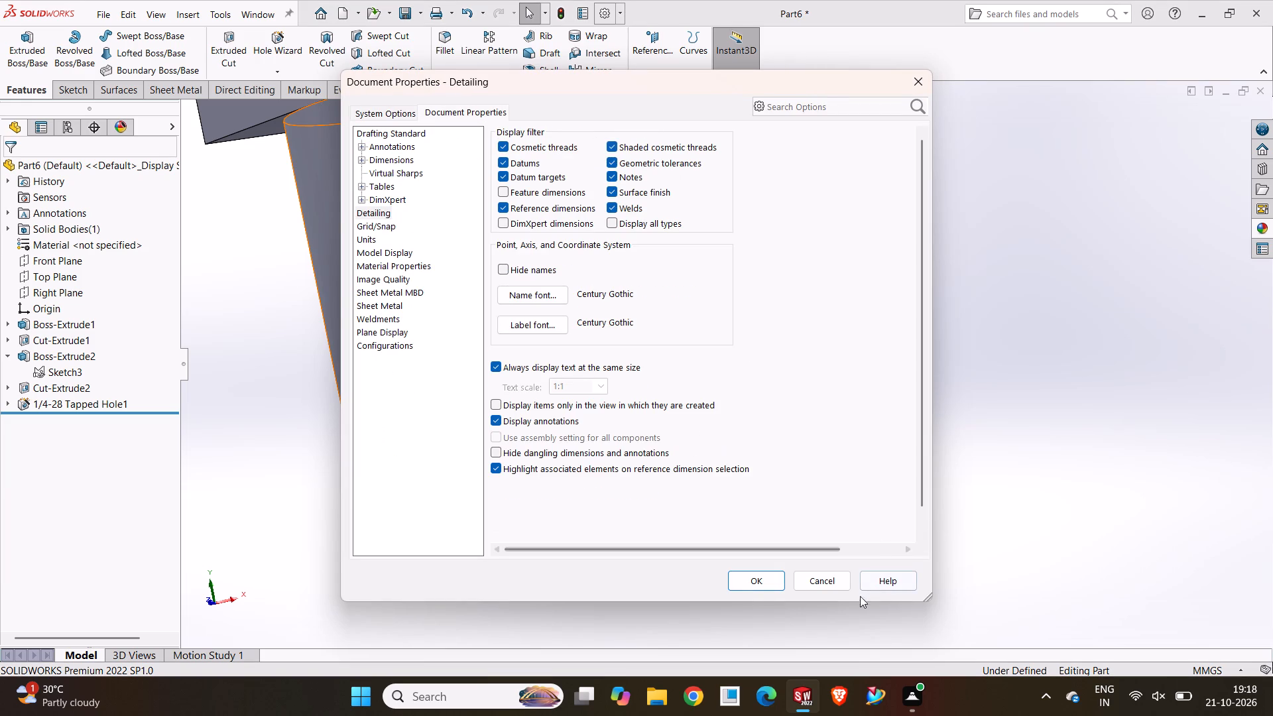
pyautogui.click(744, 581)
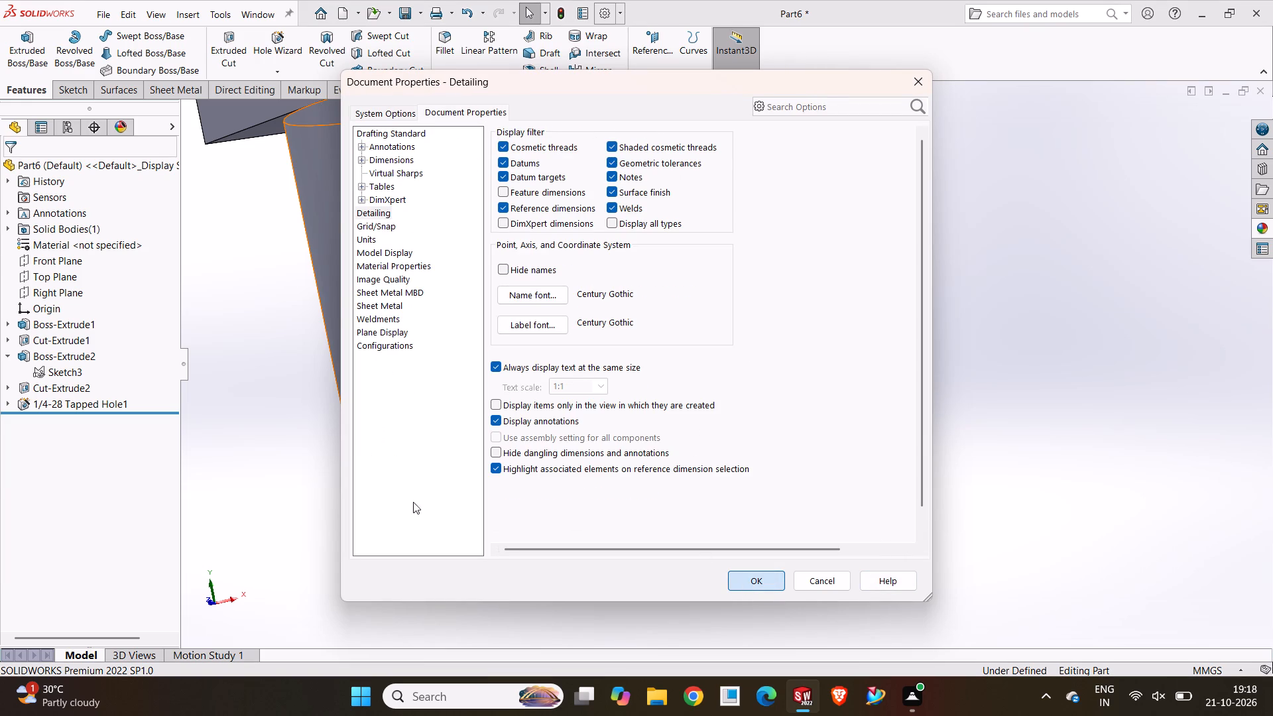
pyautogui.click(460, 504)
# Examine the threaded side hole on the boss and the whole part from several angles.
pyautogui.moveTo(553, 269); pyautogui.dragTo(510, 339, button='middle')
pyautogui.scroll(3, 526, 284)
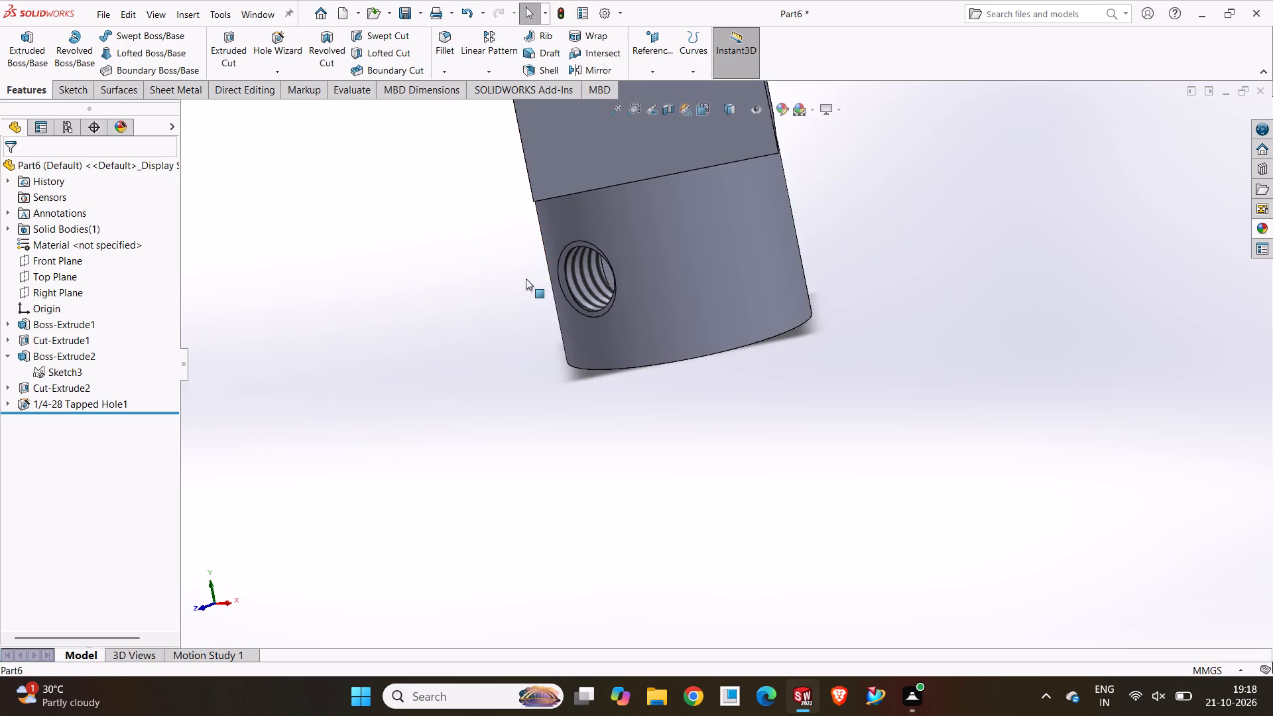
pyautogui.moveTo(526, 278); pyautogui.dragTo(487, 255, button='middle')
pyautogui.moveTo(491, 265); pyautogui.dragTo(738, 227, button='middle')
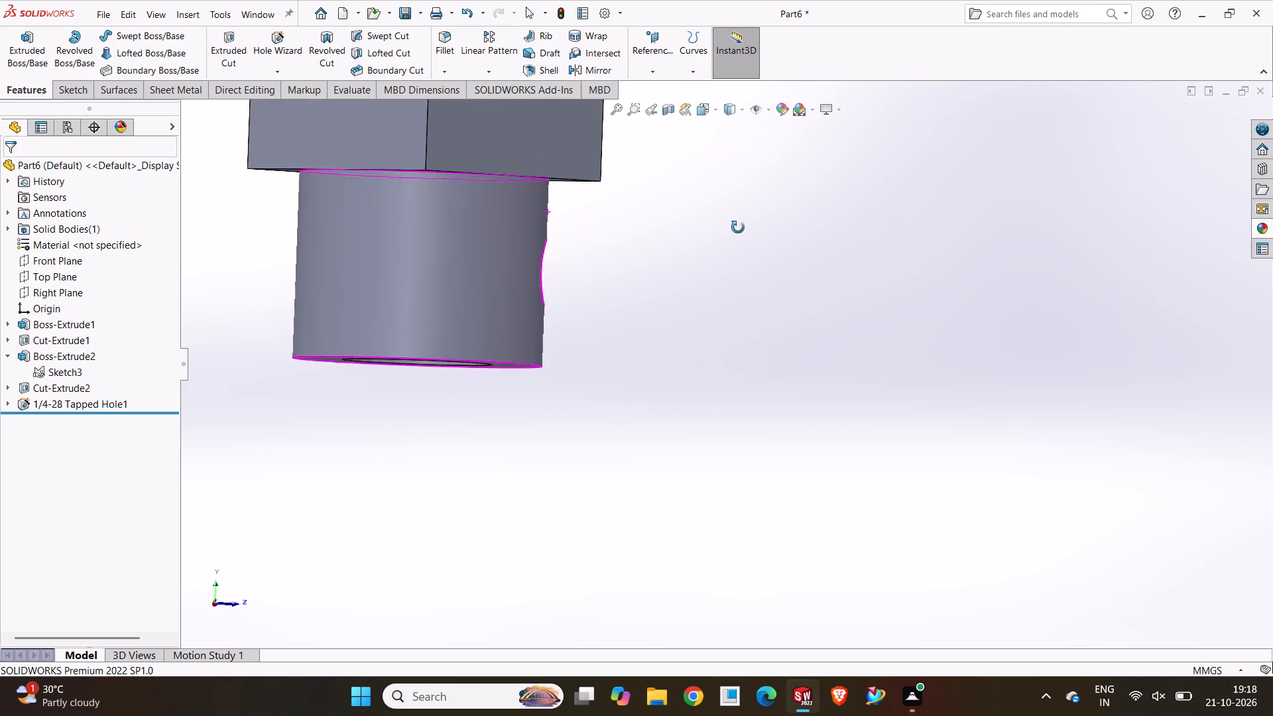
pyautogui.moveTo(738, 227); pyautogui.dragTo(556, 274, button='middle')
pyautogui.scroll(-5, 713, 196)
pyautogui.scroll(7, 587, 230)
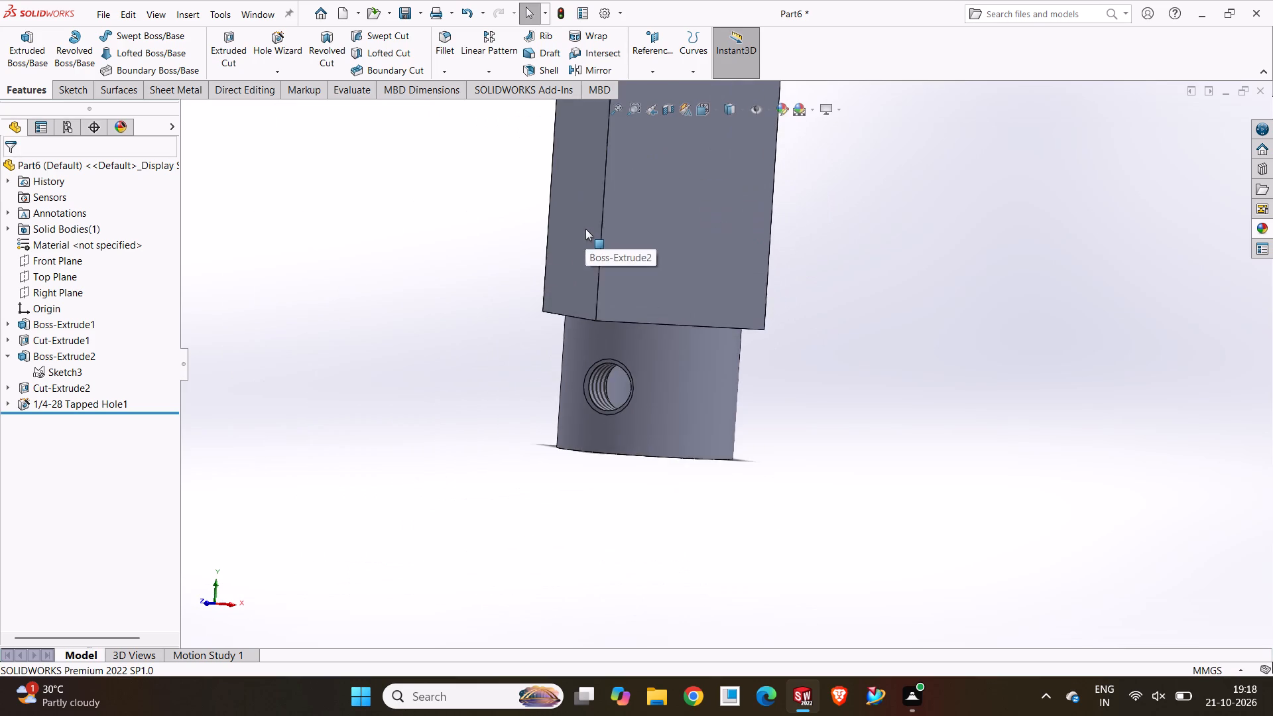
pyautogui.scroll(3, 585, 229)
pyautogui.moveTo(587, 229); pyautogui.dragTo(582, 253, button='middle')
pyautogui.scroll(4, 751, 226)
pyautogui.moveTo(737, 217); pyautogui.dragTo(699, 257, button='middle')
pyautogui.scroll(-4, 698, 257)
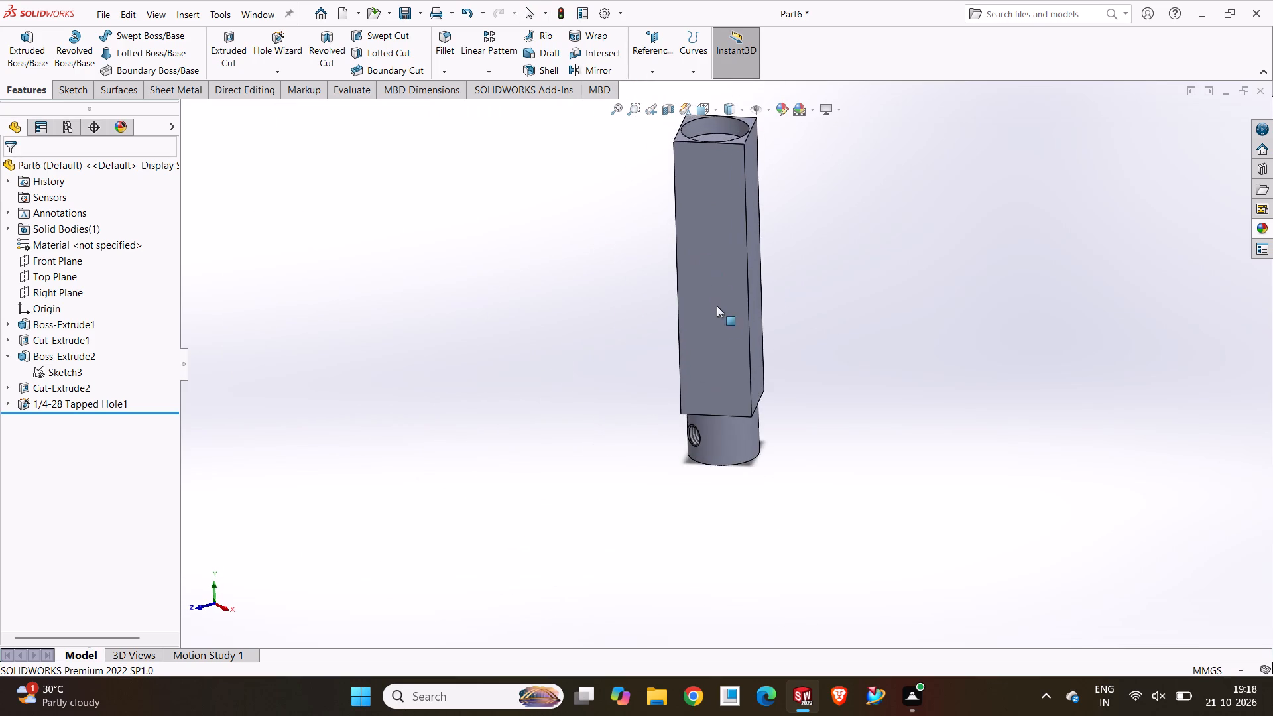
pyautogui.moveTo(722, 318); pyautogui.dragTo(747, 264, button='middle')
pyautogui.scroll(-4, 746, 304)
pyautogui.scroll(2, 719, 490)
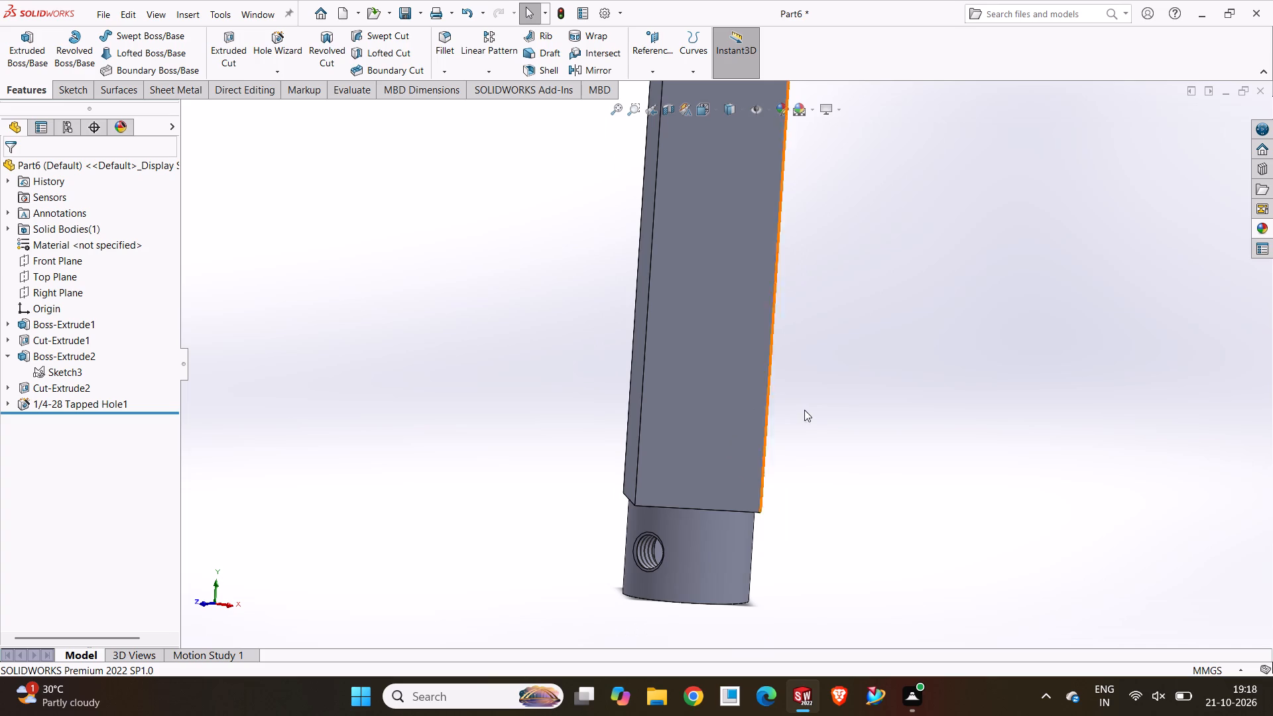
# Show the part in the isometric view.
pyautogui.click(717, 107)
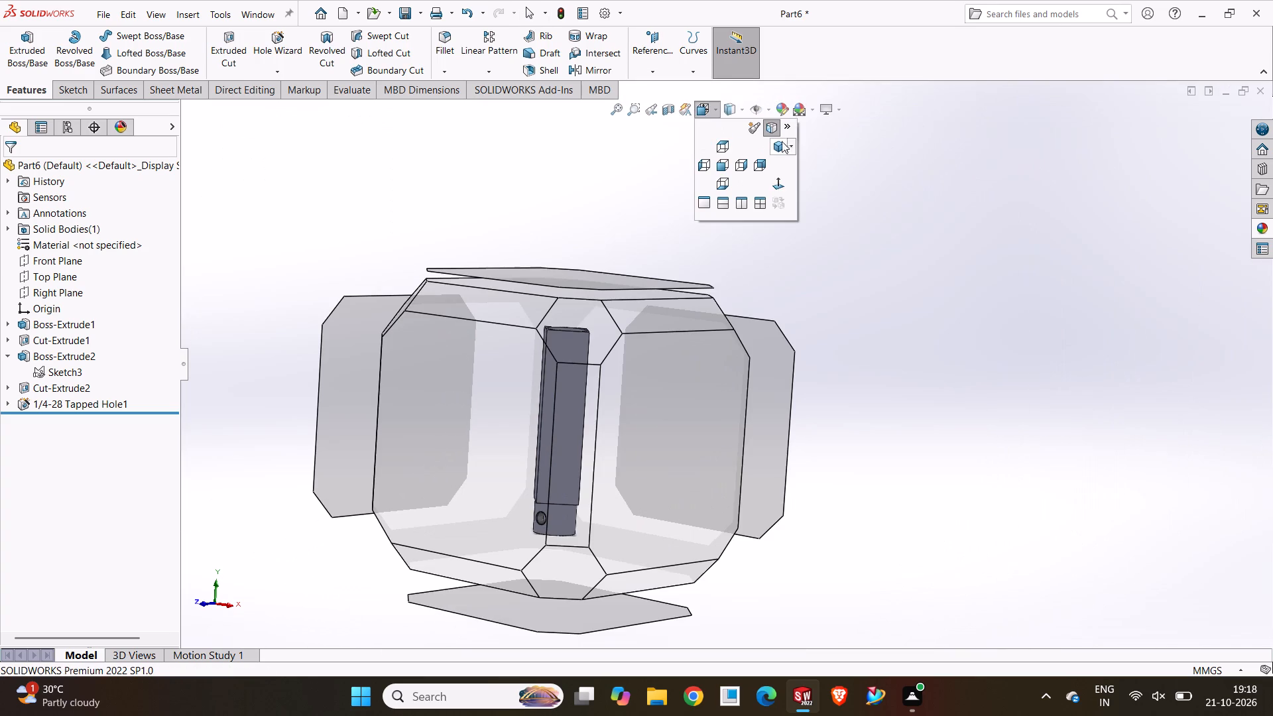
pyautogui.click(777, 141)
pyautogui.click(455, 302)
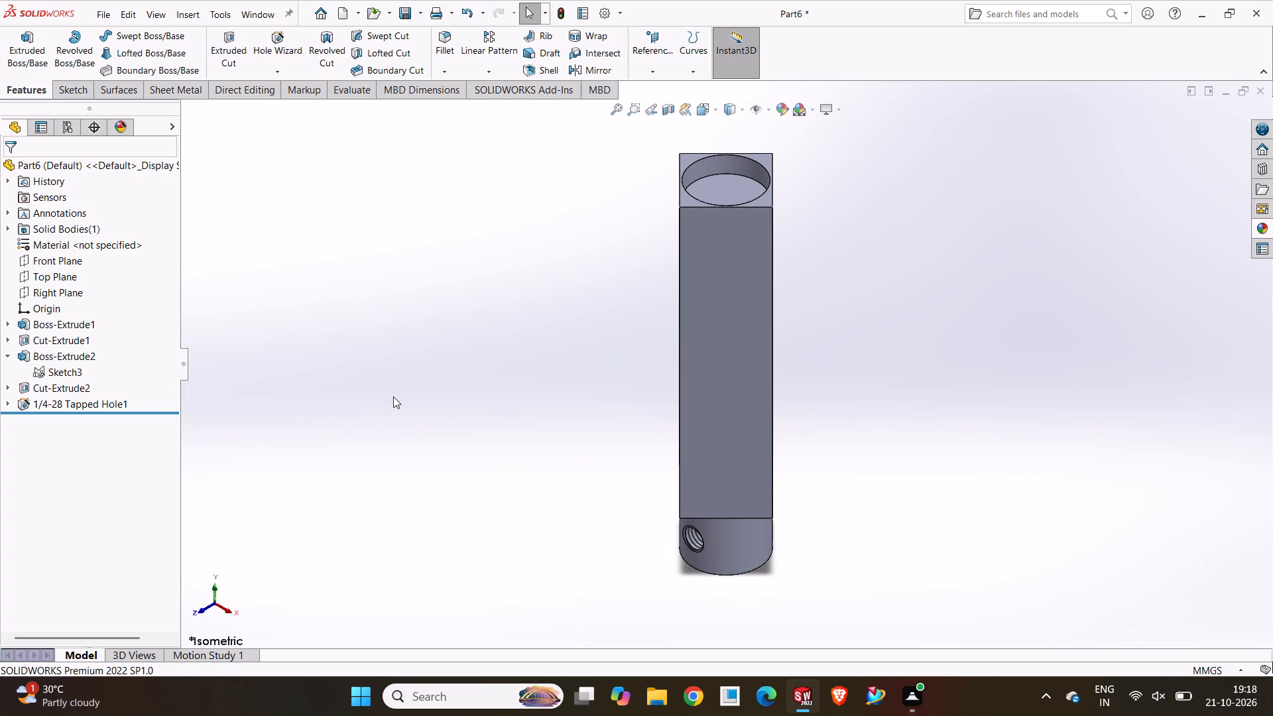
# Apply the standard cyan colour to the whole part.
pyautogui.click(90, 164)
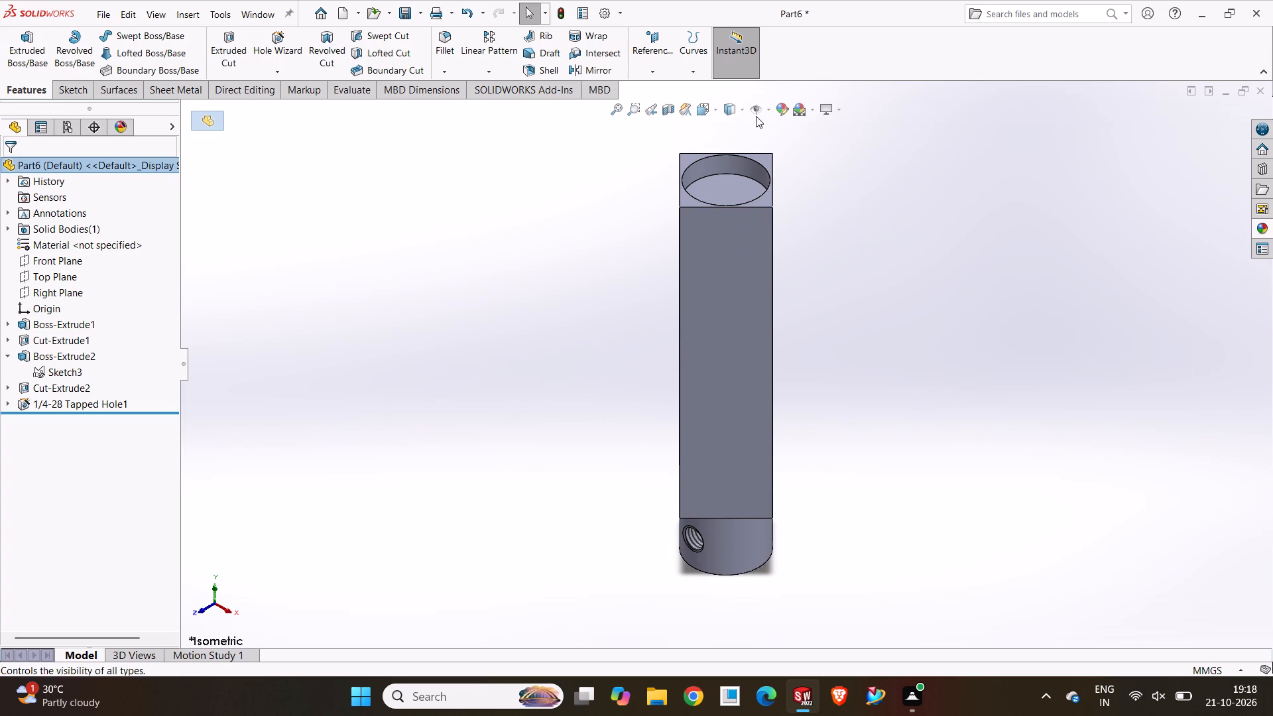
pyautogui.click(784, 111)
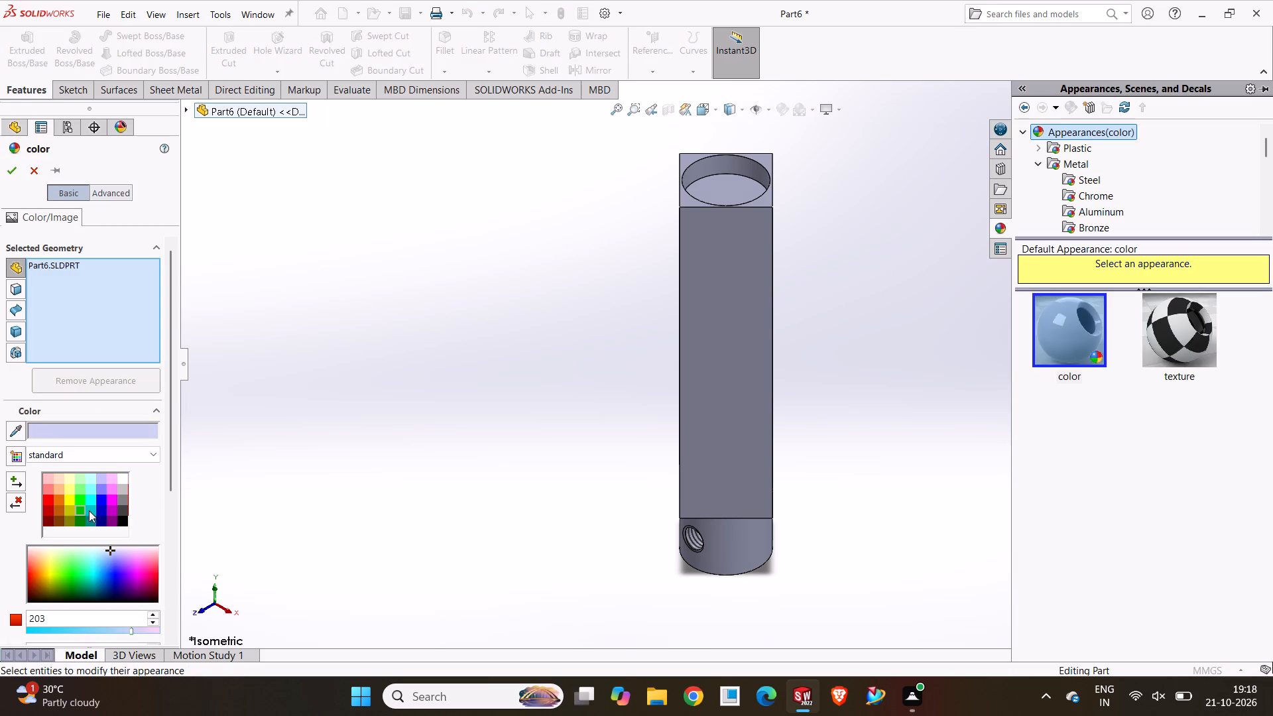
pyautogui.click(92, 500)
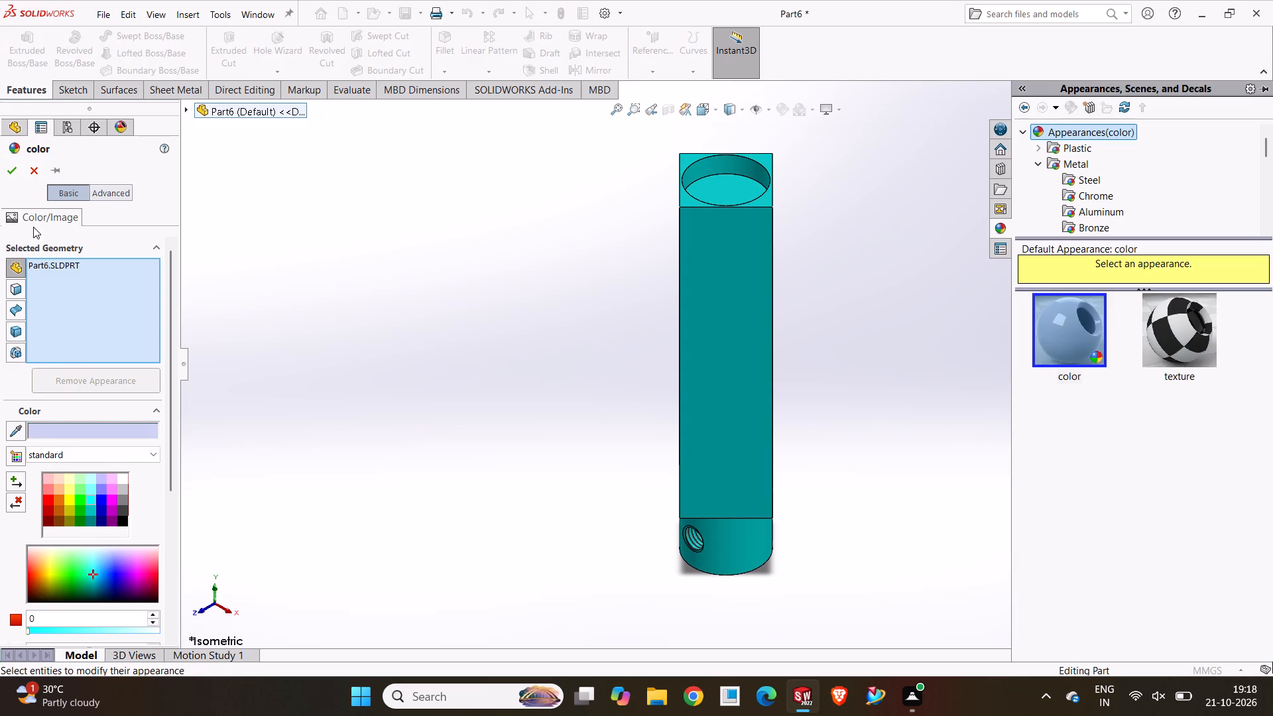
pyautogui.click(11, 168)
pyautogui.click(434, 272)
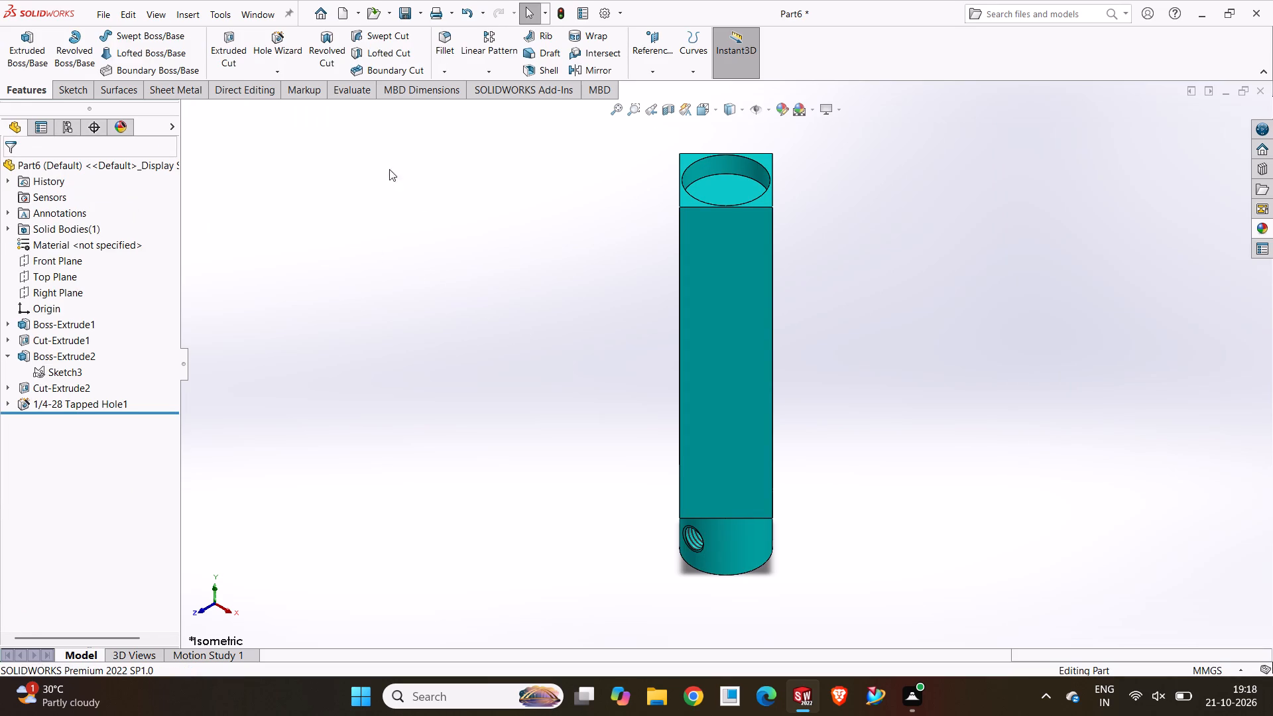
# Save the part as Manual Rocker Arm Punching Machine P6 in the SoidWorks Drawings folder.
pyautogui.click(419, 14)
pyautogui.click(405, 42)
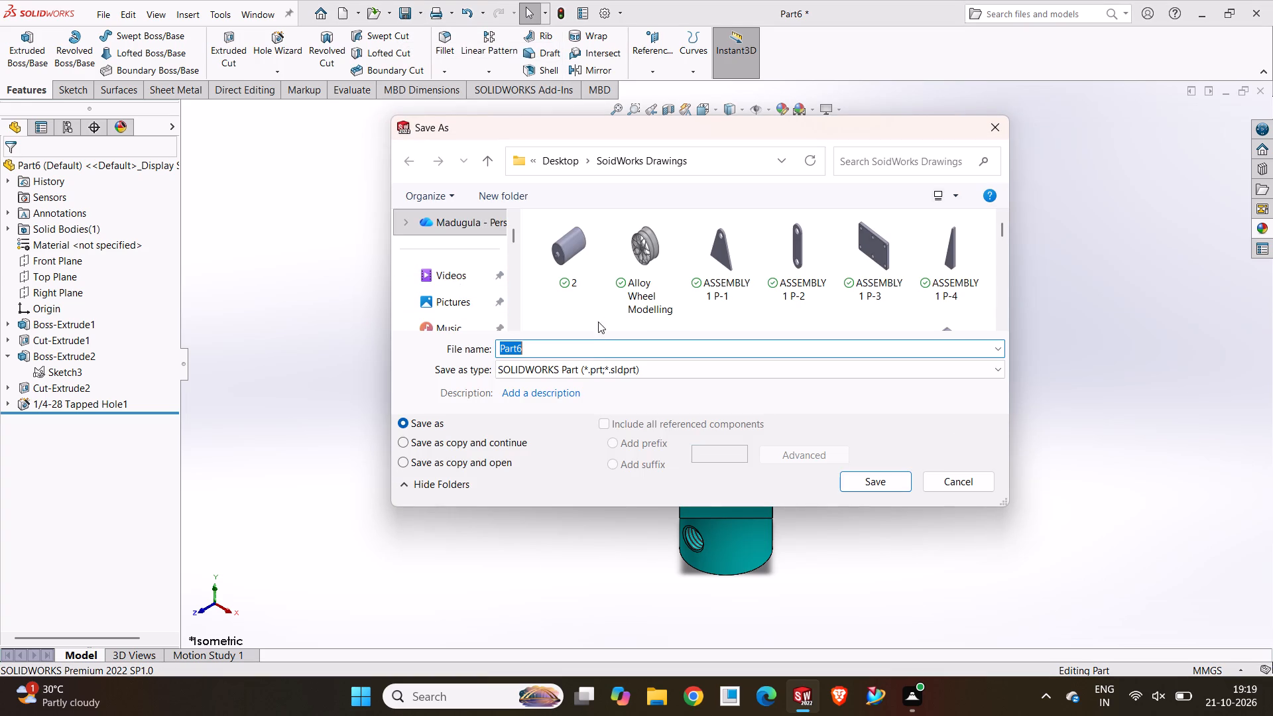
pyautogui.moveTo(556, 354); pyautogui.dragTo(425, 357)
pyautogui.press('m')
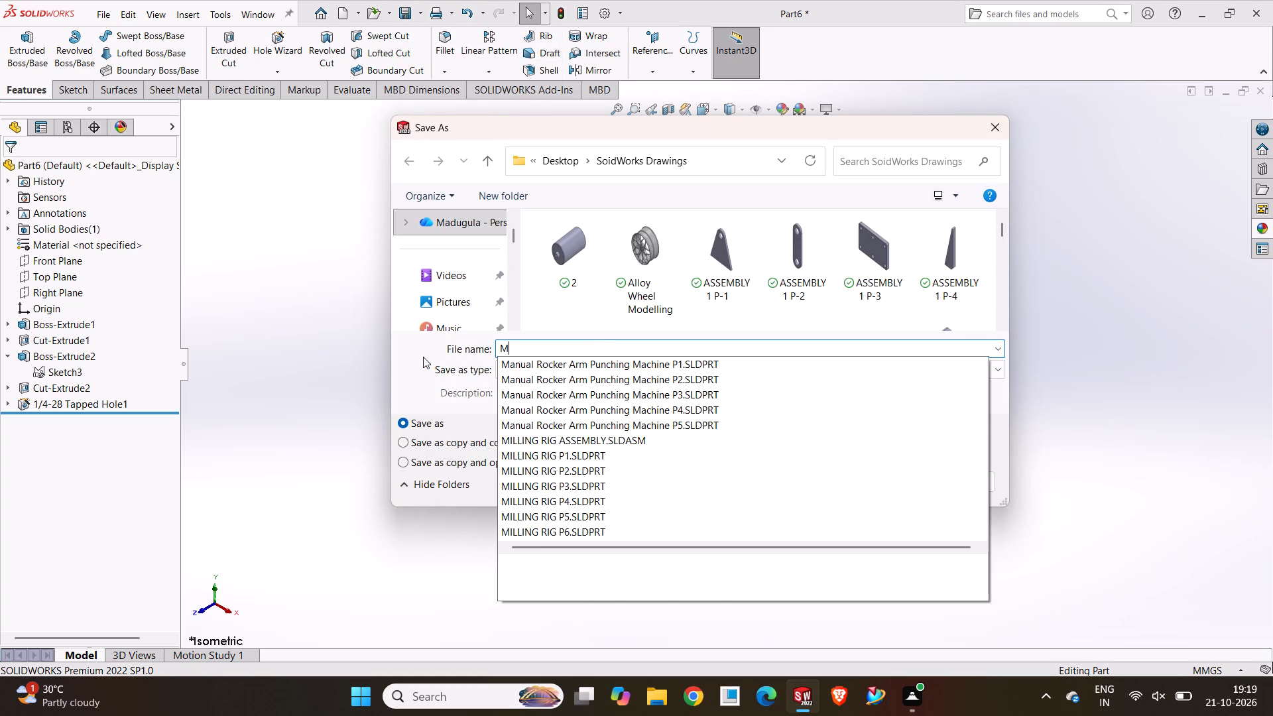
pyautogui.press('Down')
pyautogui.press('Left')
pyautogui.press('Left')
pyautogui.press('Left')
pyautogui.press('Left')
pyautogui.press('Left')
pyautogui.press('Left')
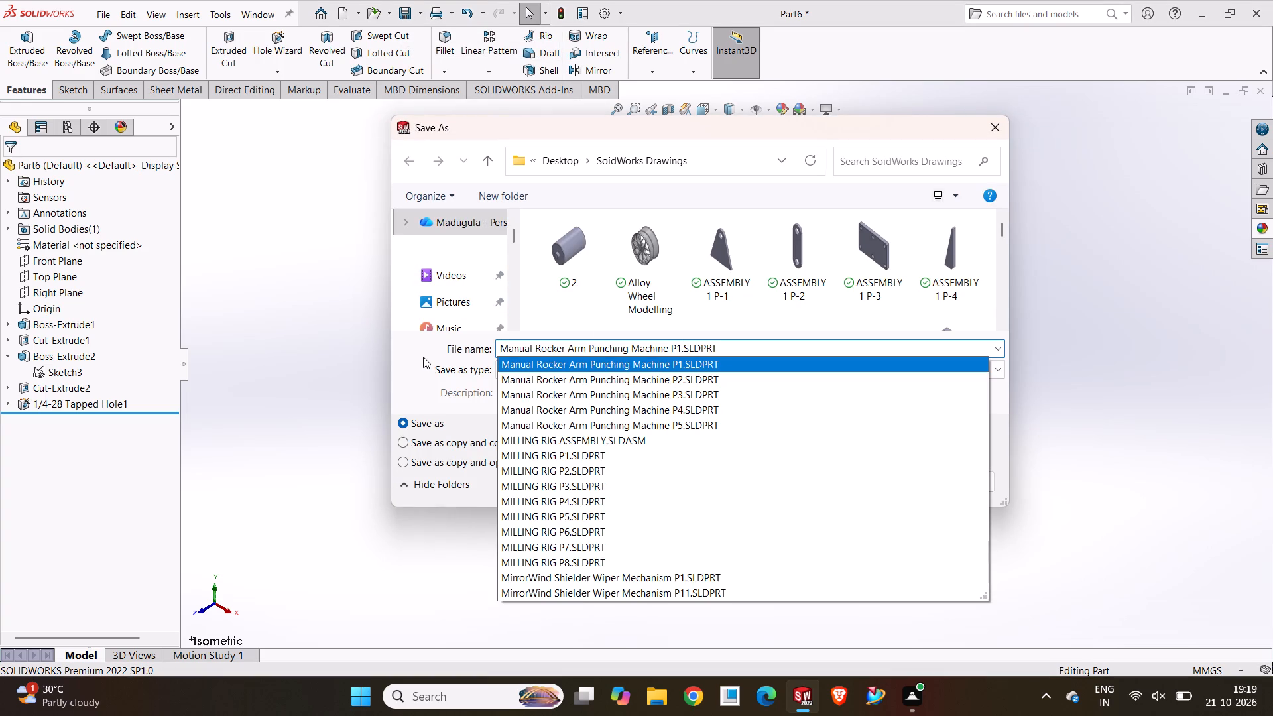
pyautogui.press('Left')
pyautogui.press('BackSpace')
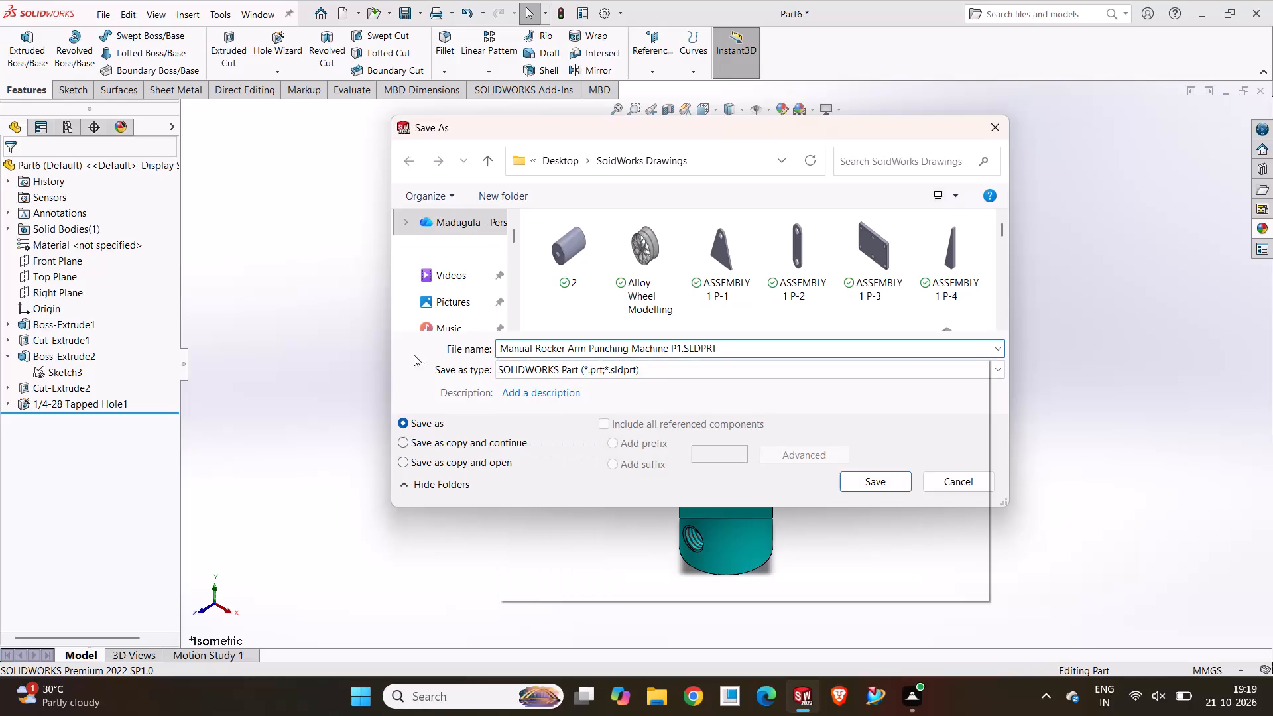
pyautogui.press('6')
pyautogui.click(888, 481)
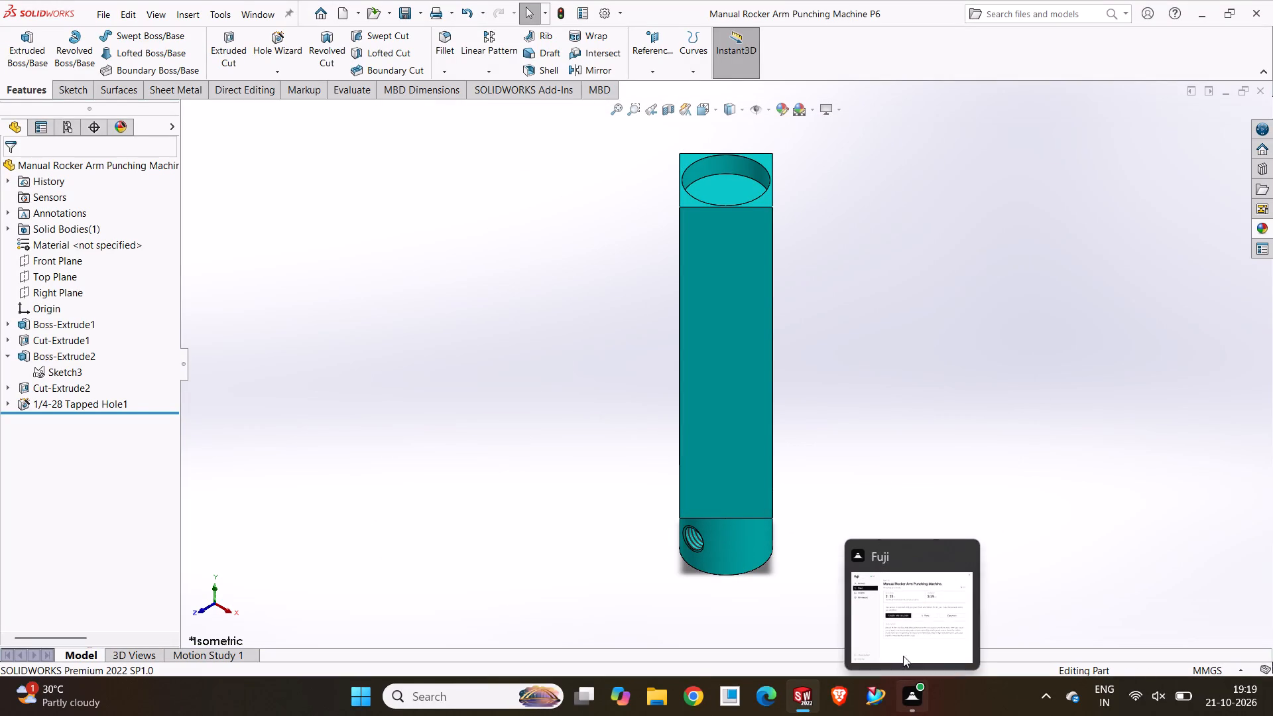
pyautogui.click(461, 298)
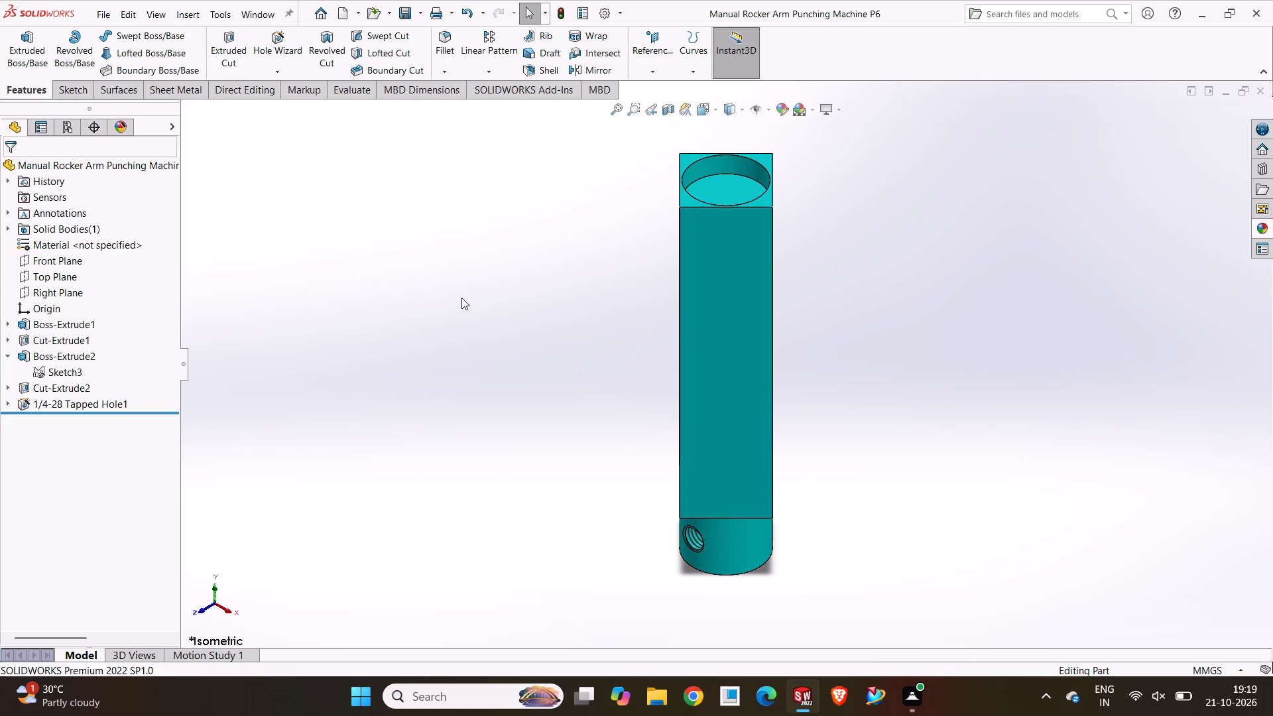
# Create a new part document for the seventh part.
pyautogui.click(343, 12)
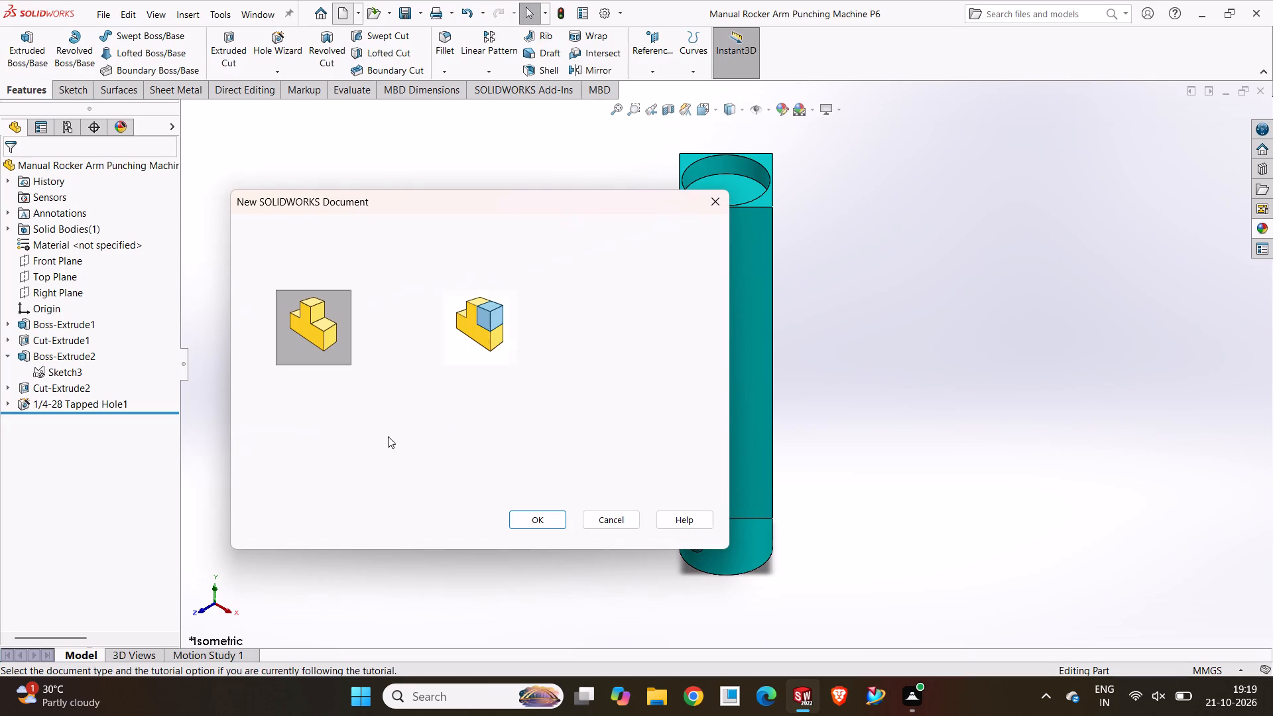
pyautogui.click(521, 518)
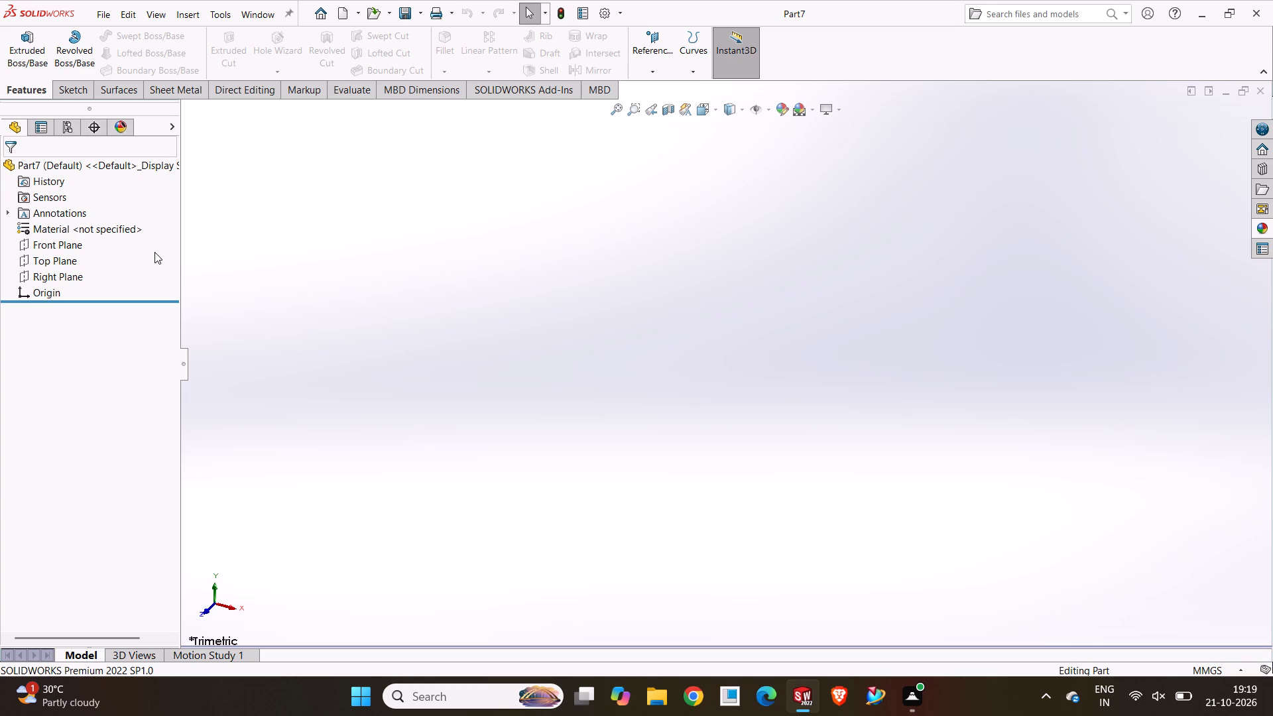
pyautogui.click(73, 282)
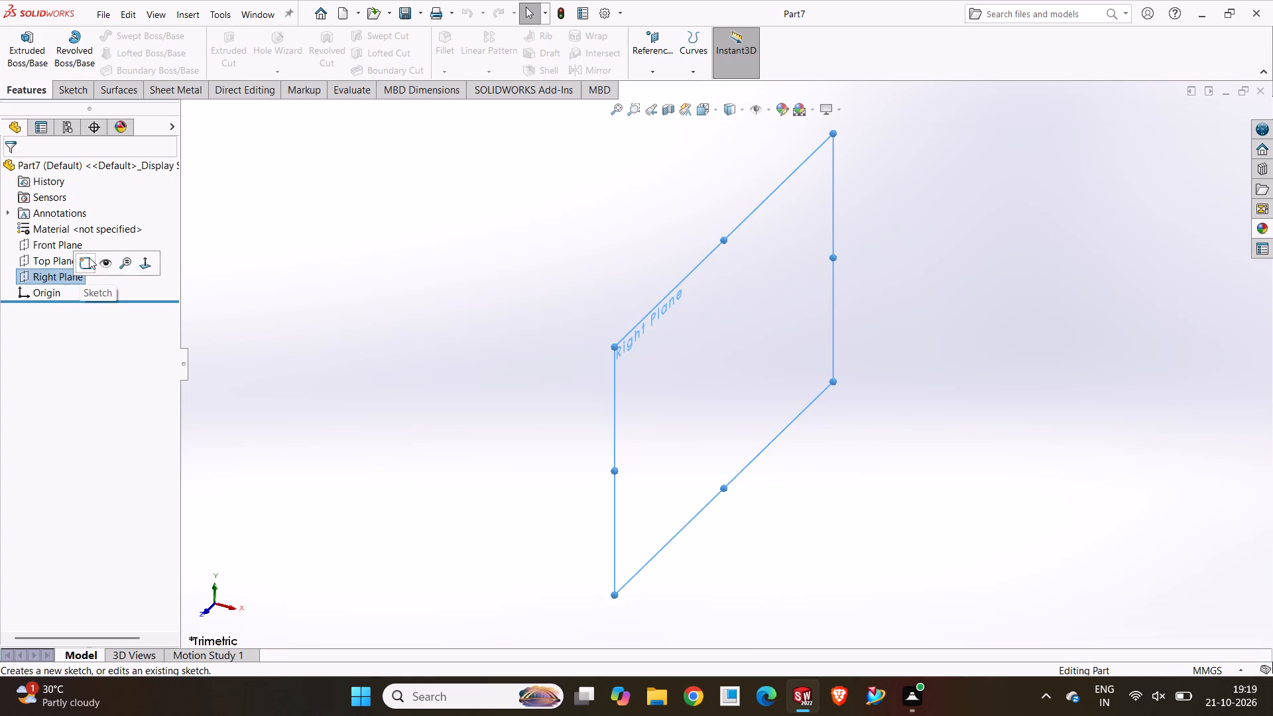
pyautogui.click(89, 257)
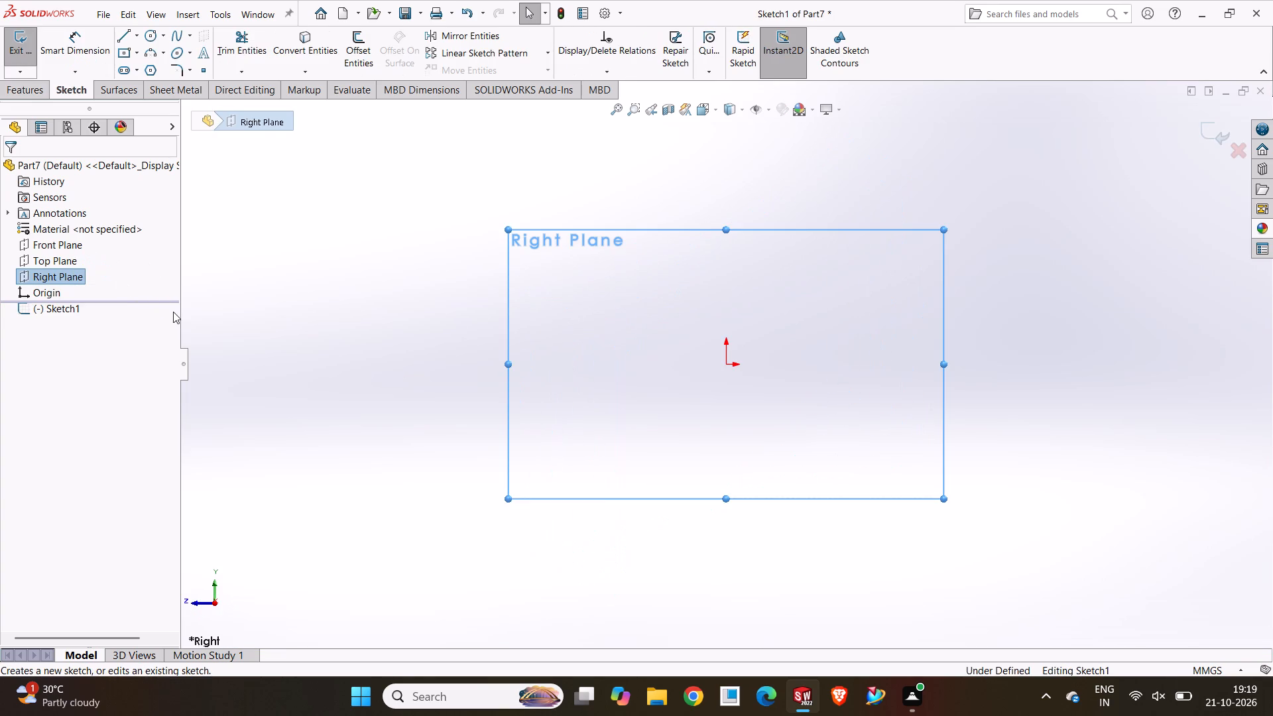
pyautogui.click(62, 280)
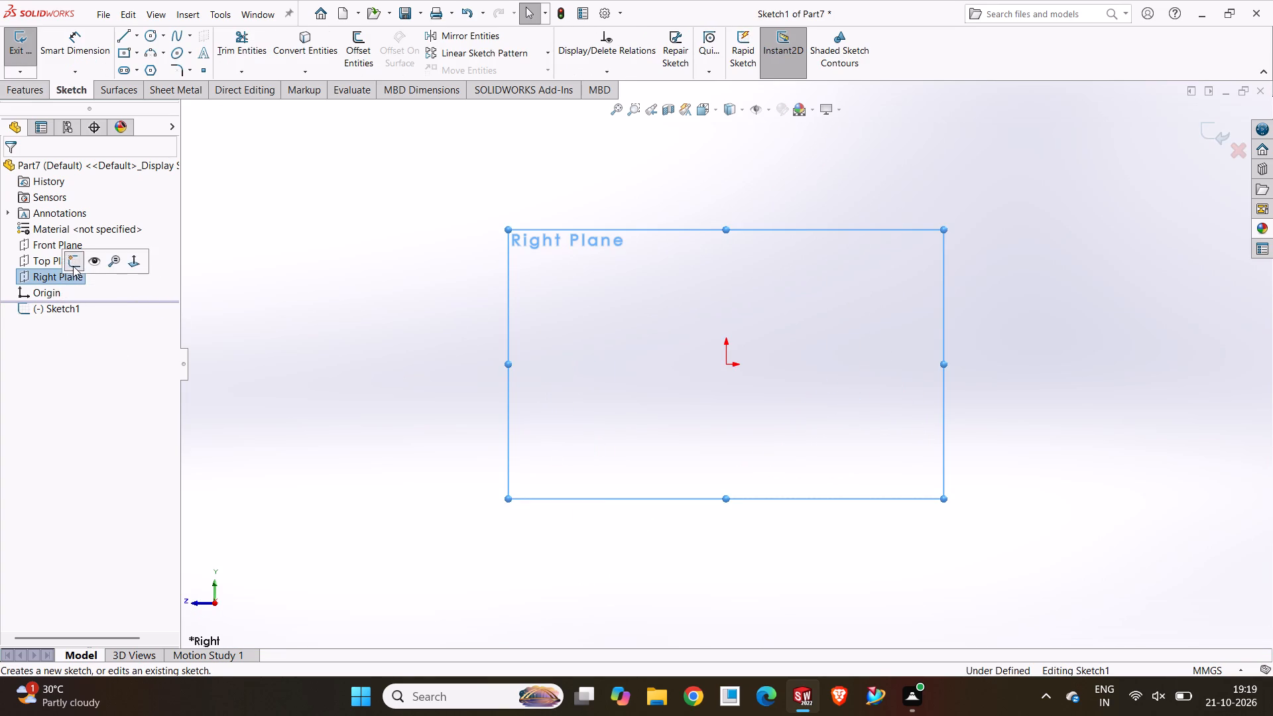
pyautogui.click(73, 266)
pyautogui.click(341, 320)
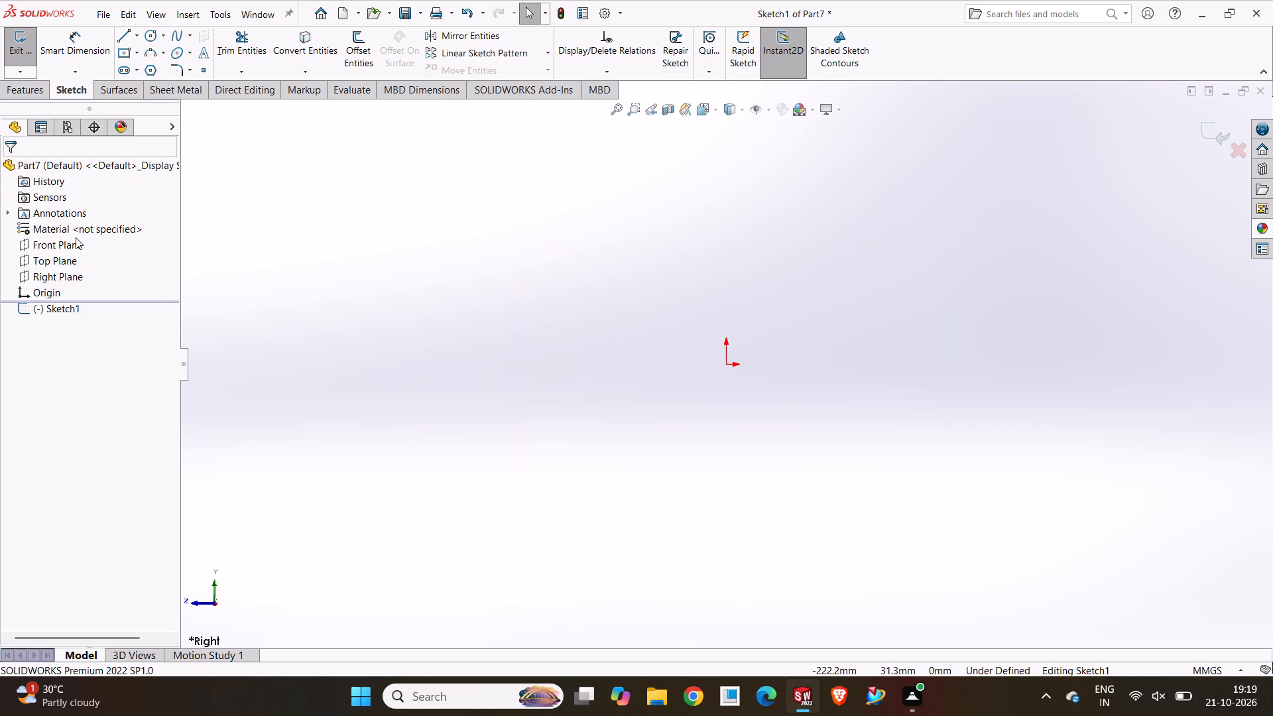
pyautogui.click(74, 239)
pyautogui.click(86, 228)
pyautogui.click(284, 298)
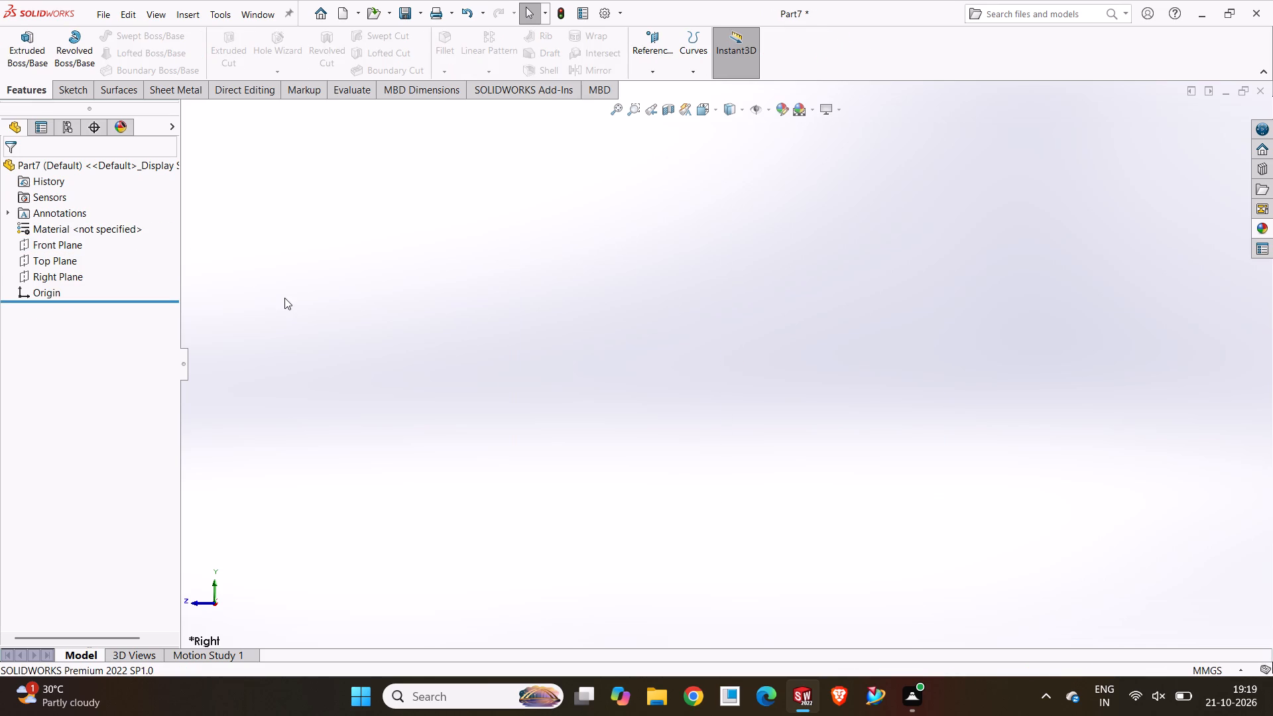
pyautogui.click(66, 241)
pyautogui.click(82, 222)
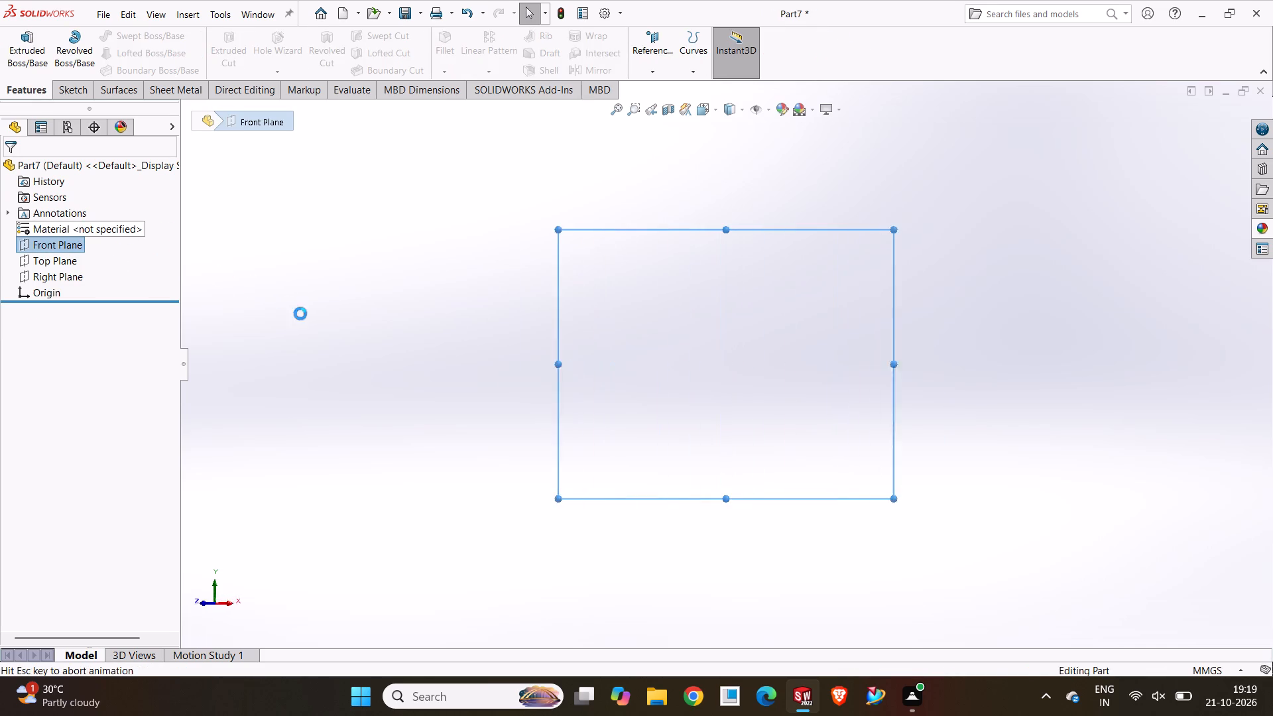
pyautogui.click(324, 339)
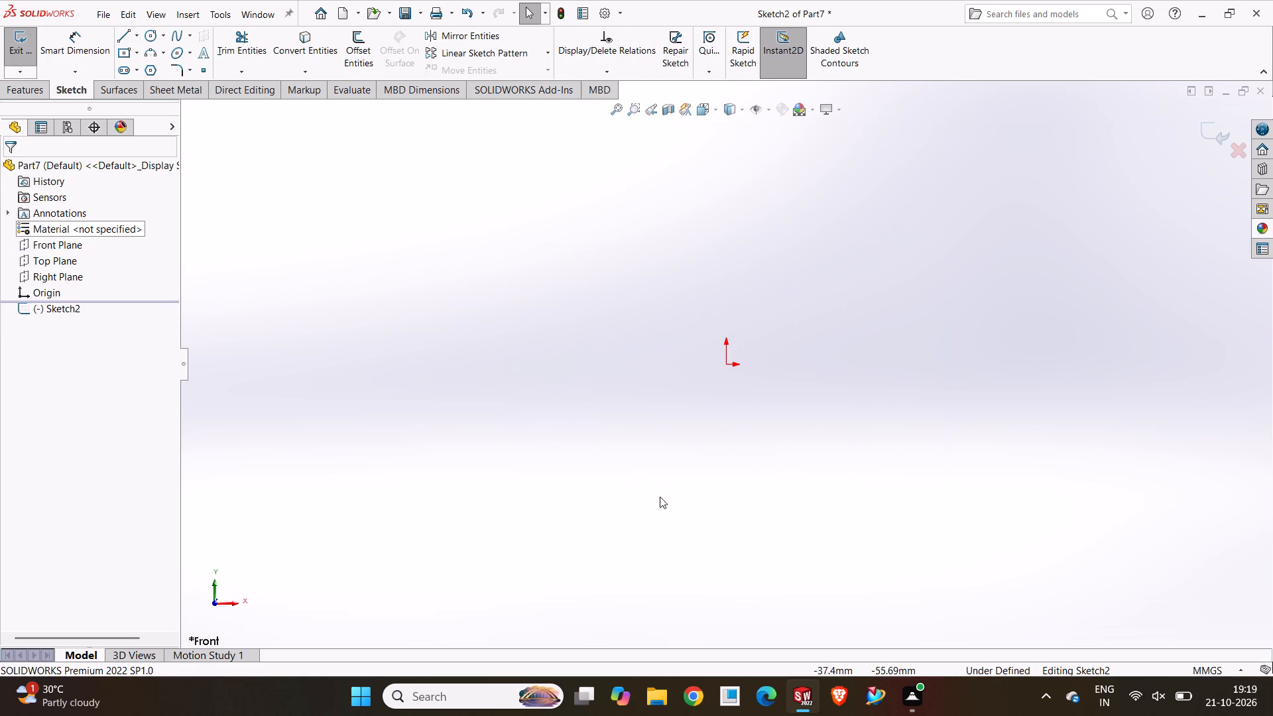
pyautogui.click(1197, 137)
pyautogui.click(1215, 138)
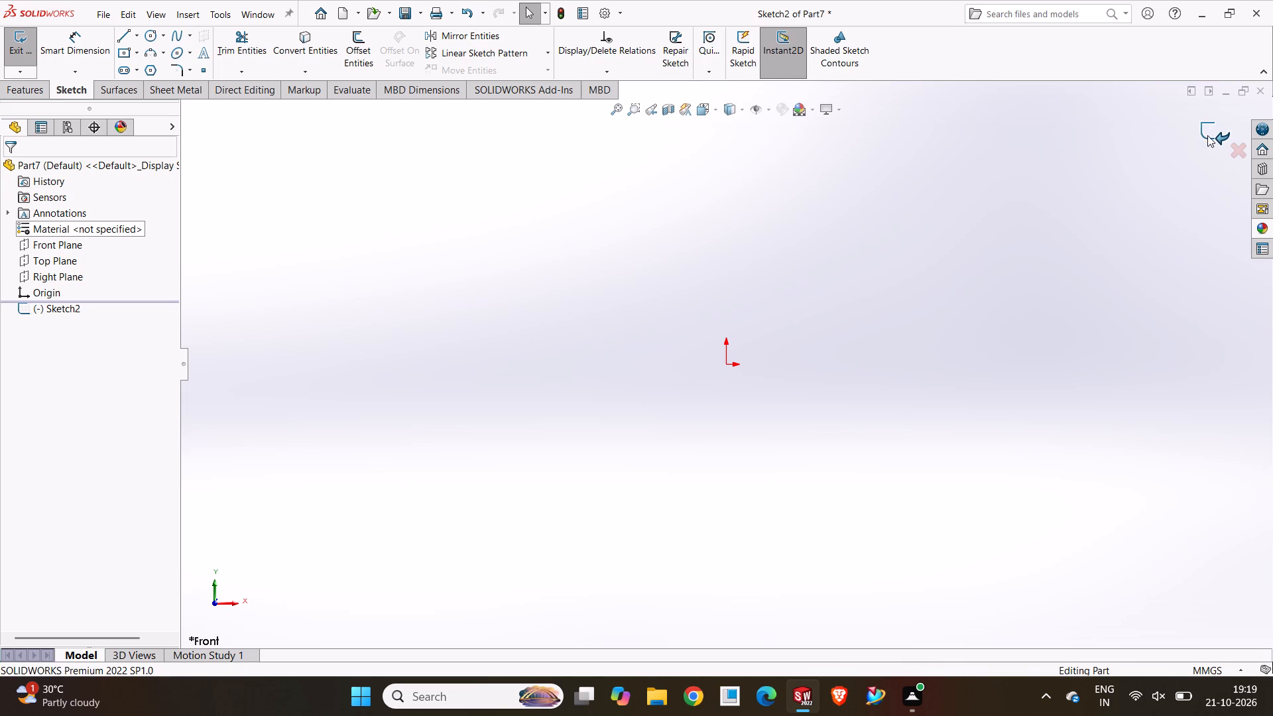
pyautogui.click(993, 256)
# Sketch a circle centred on the origin on the Front Plane and dimension its diameter to 60 mm.
pyautogui.click(46, 242)
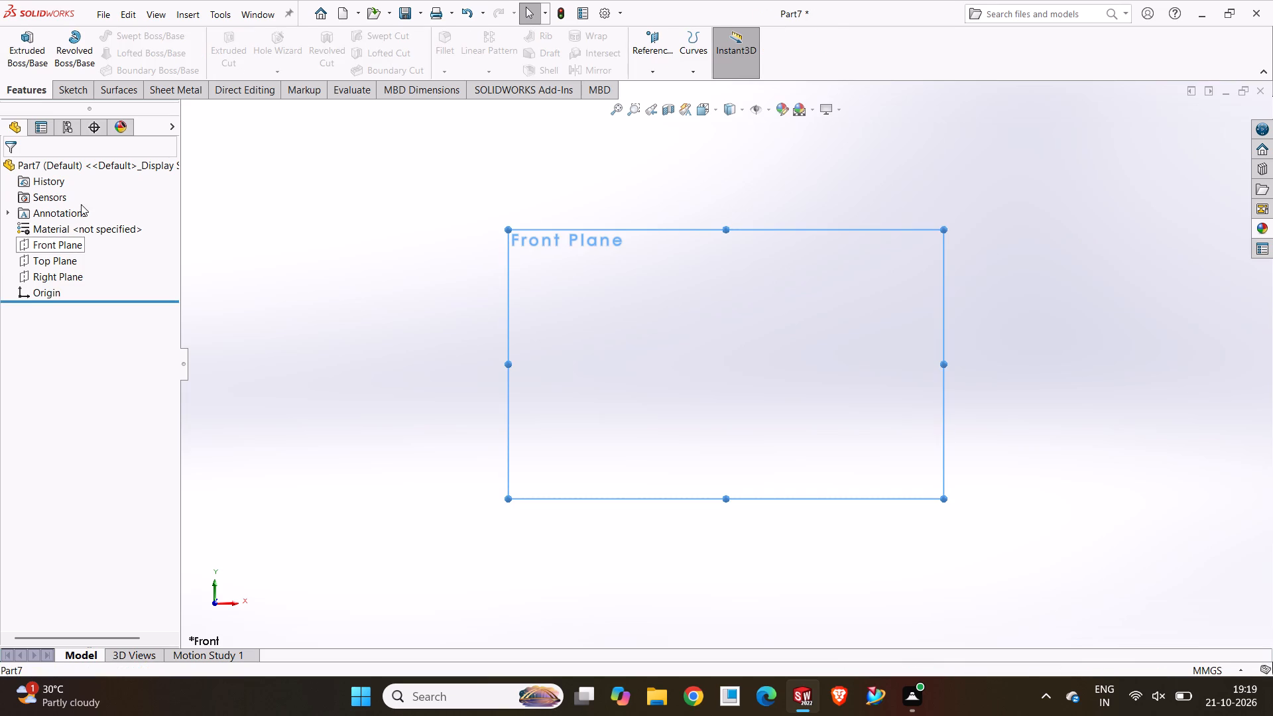
pyautogui.click(57, 221)
pyautogui.click(292, 289)
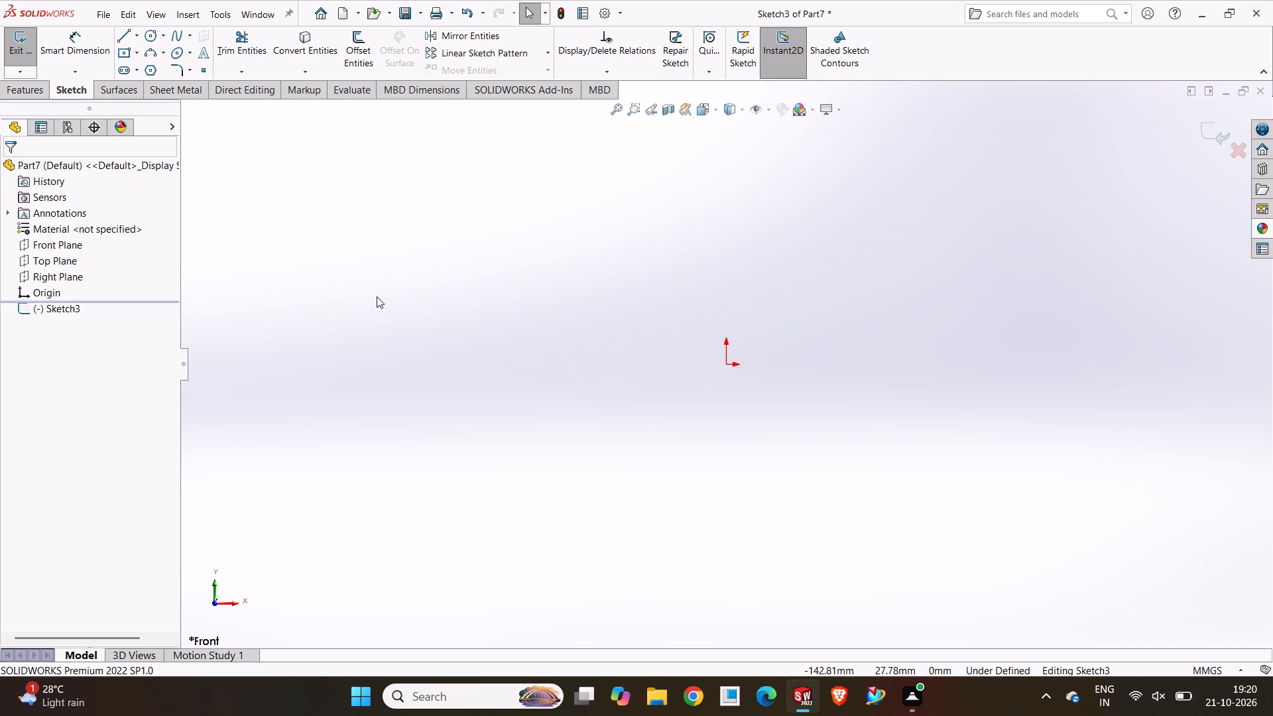
pyautogui.click(148, 33)
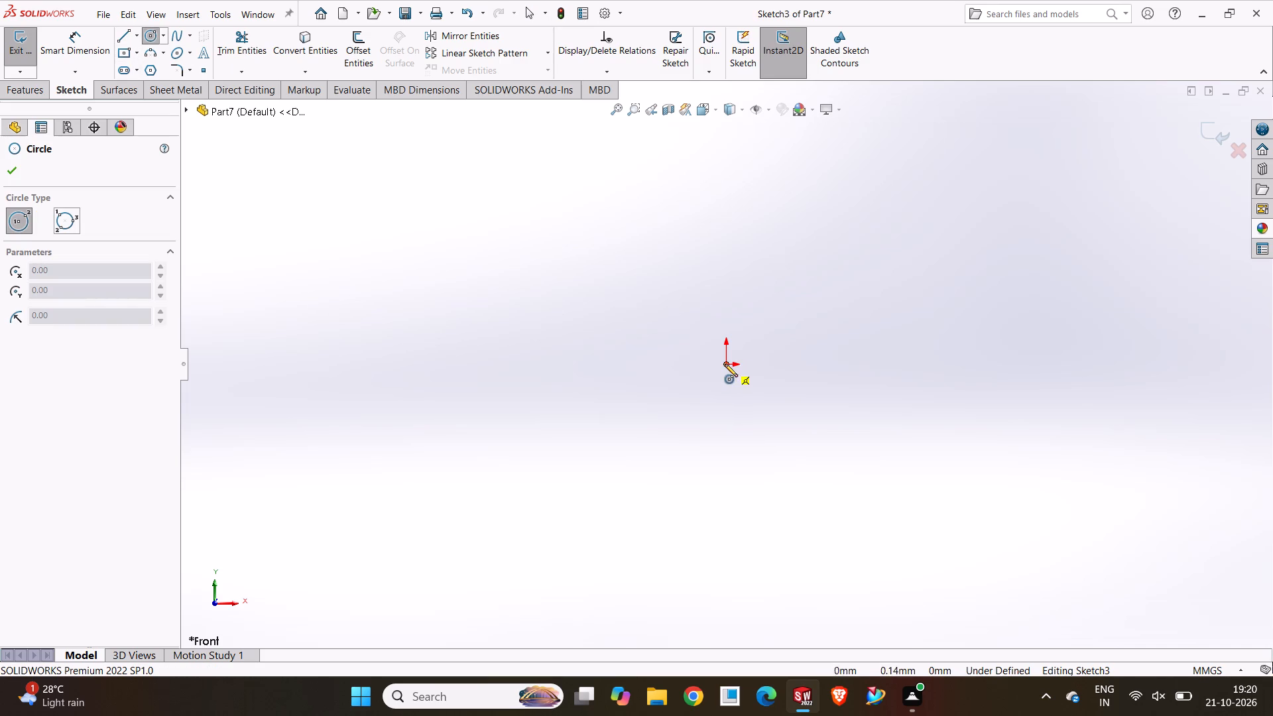
pyautogui.click(725, 364)
pyautogui.click(758, 513)
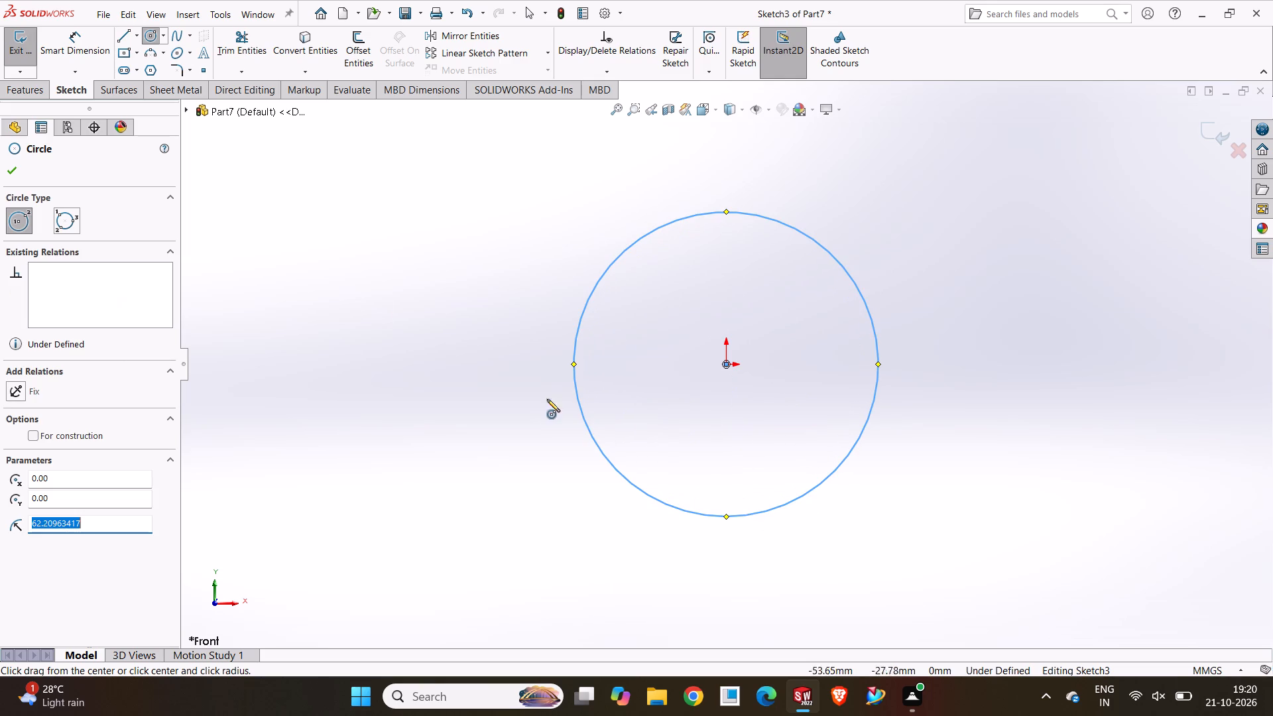
pyautogui.click(80, 31)
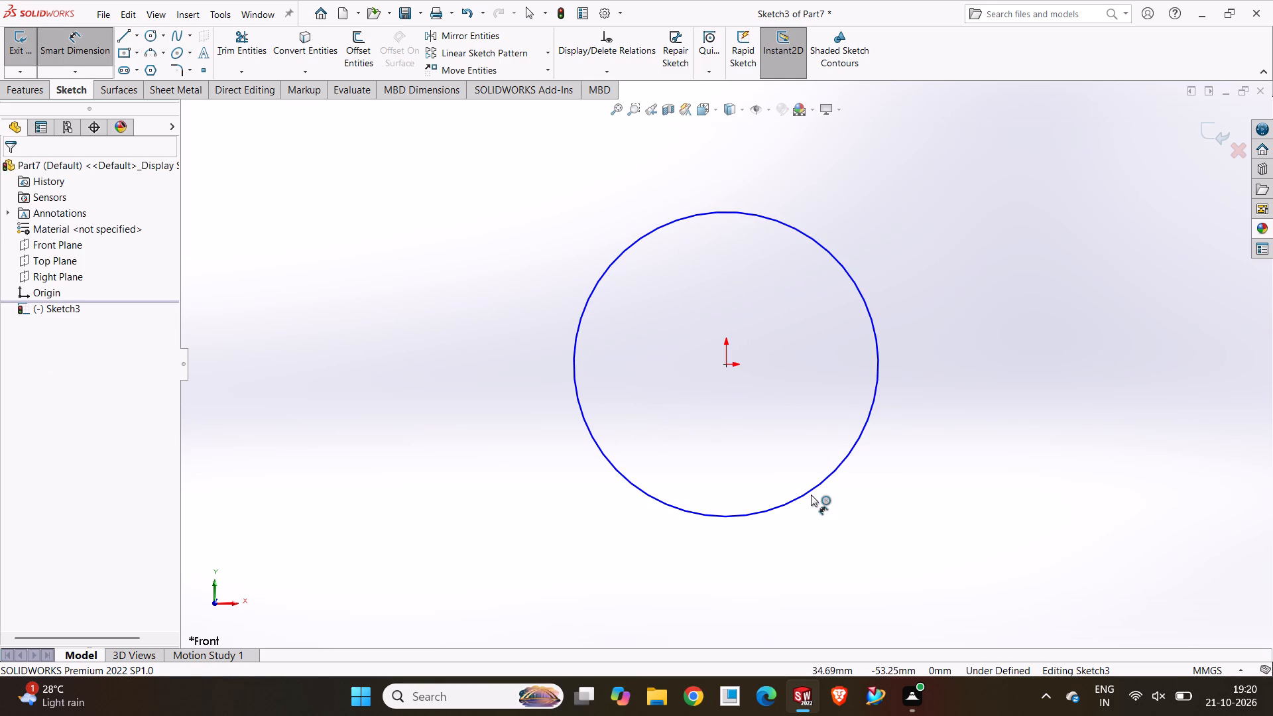
pyautogui.click(811, 495)
pyautogui.click(943, 574)
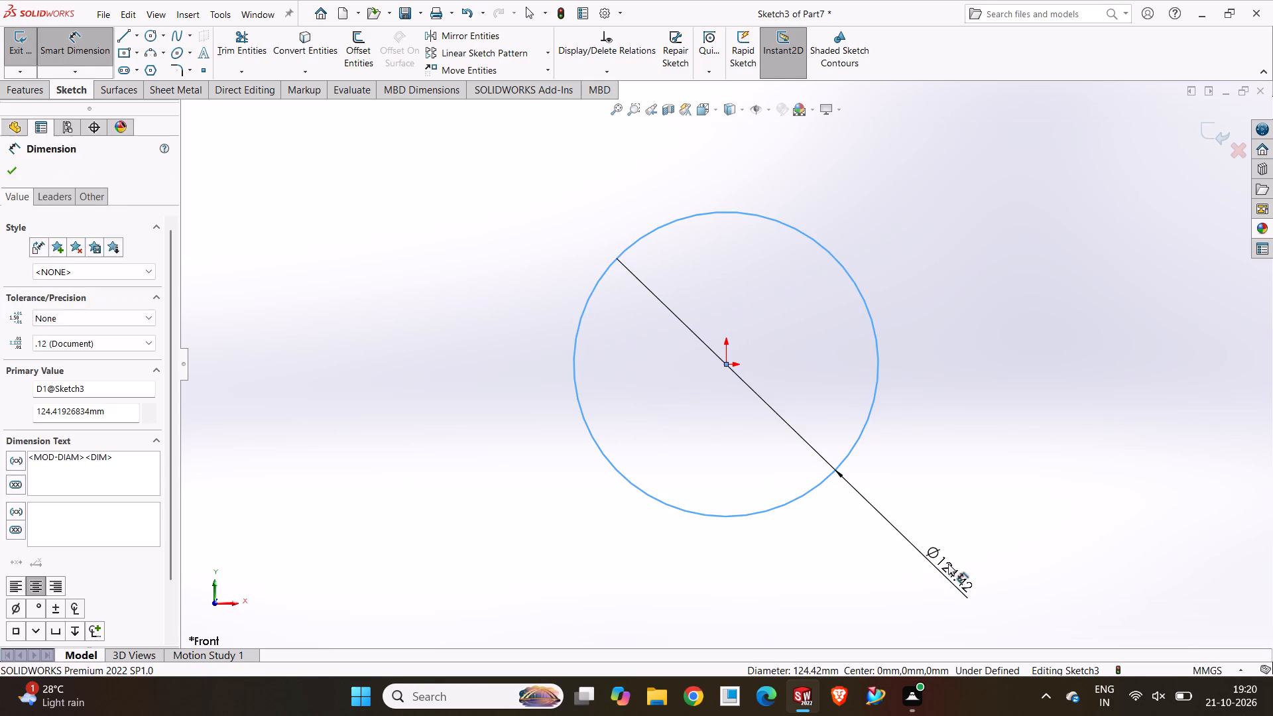
pyautogui.write('60')
pyautogui.press('Return')
pyautogui.click(1045, 493)
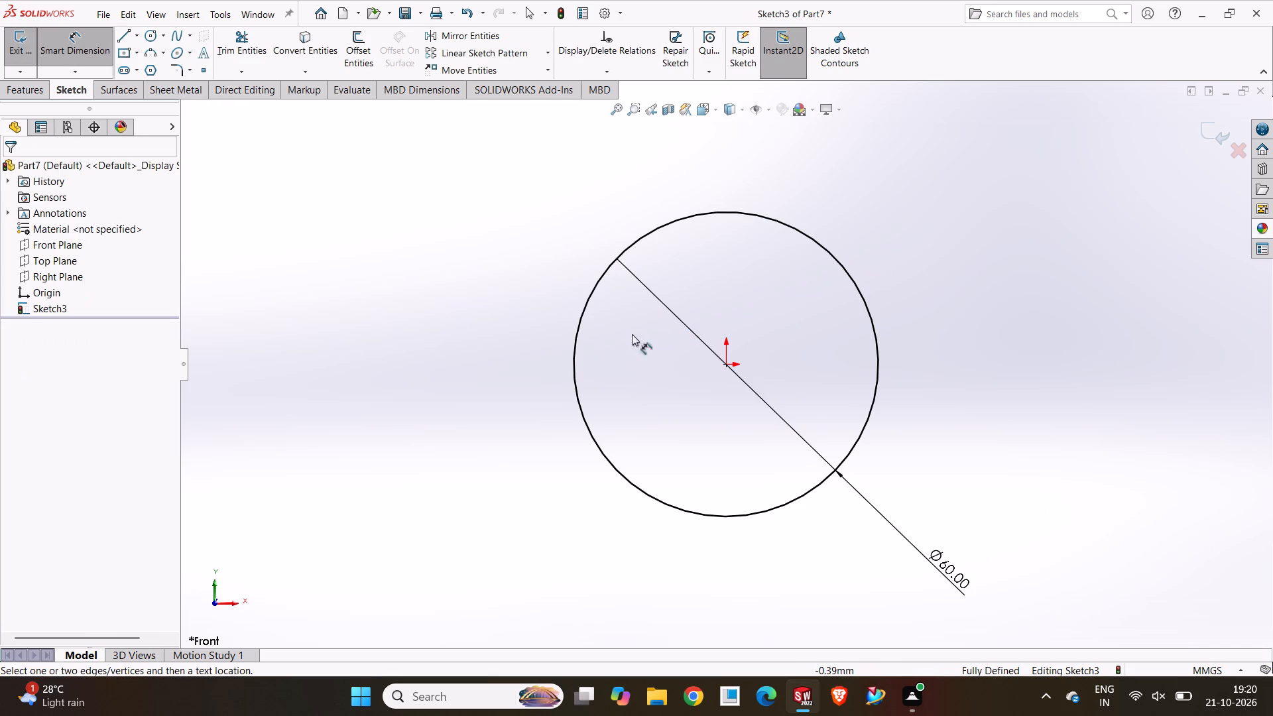
# Draw a horizontal centerline through the origin spanning the full diameter of the circle.
pyautogui.click(139, 38)
pyautogui.click(142, 74)
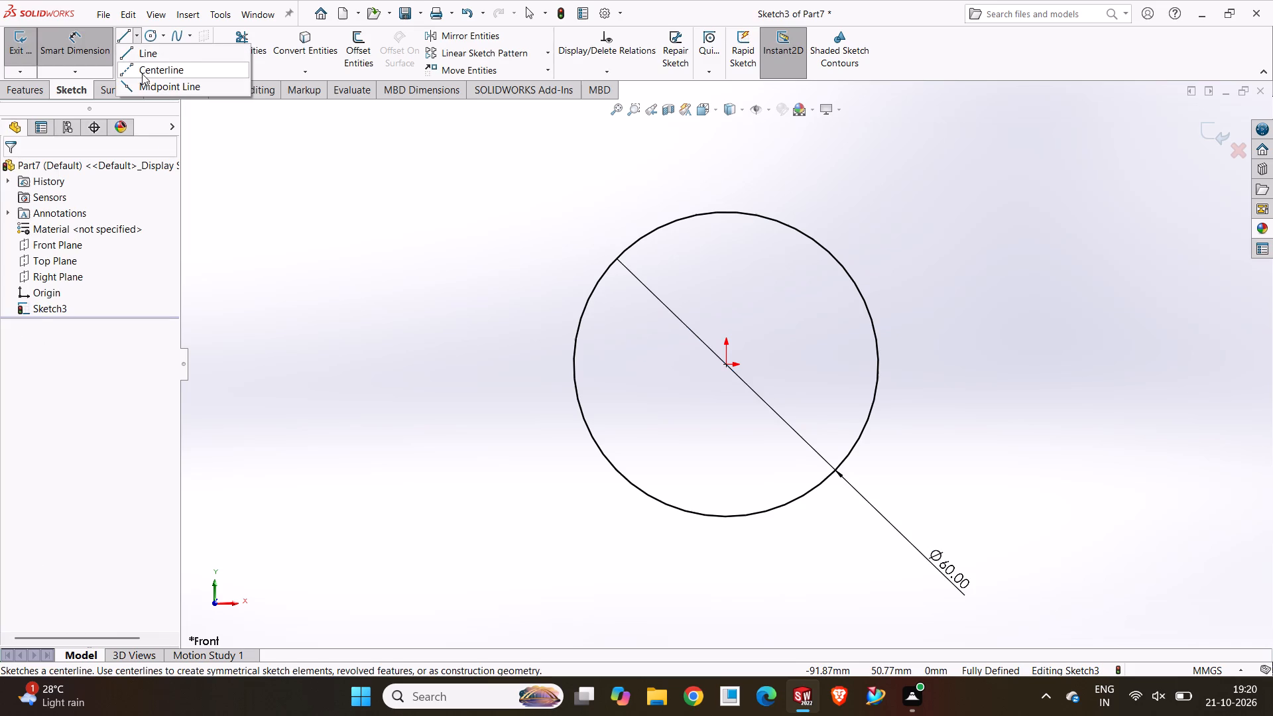
pyautogui.click(574, 365)
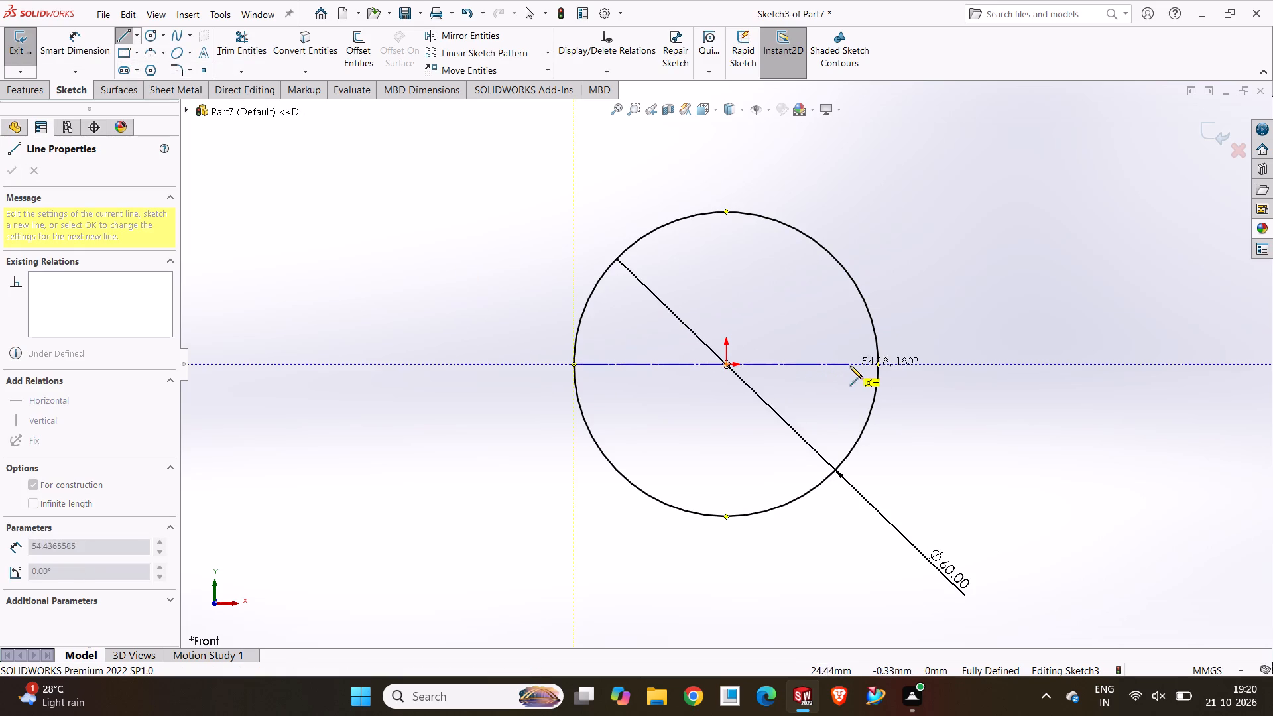
pyautogui.click(877, 365)
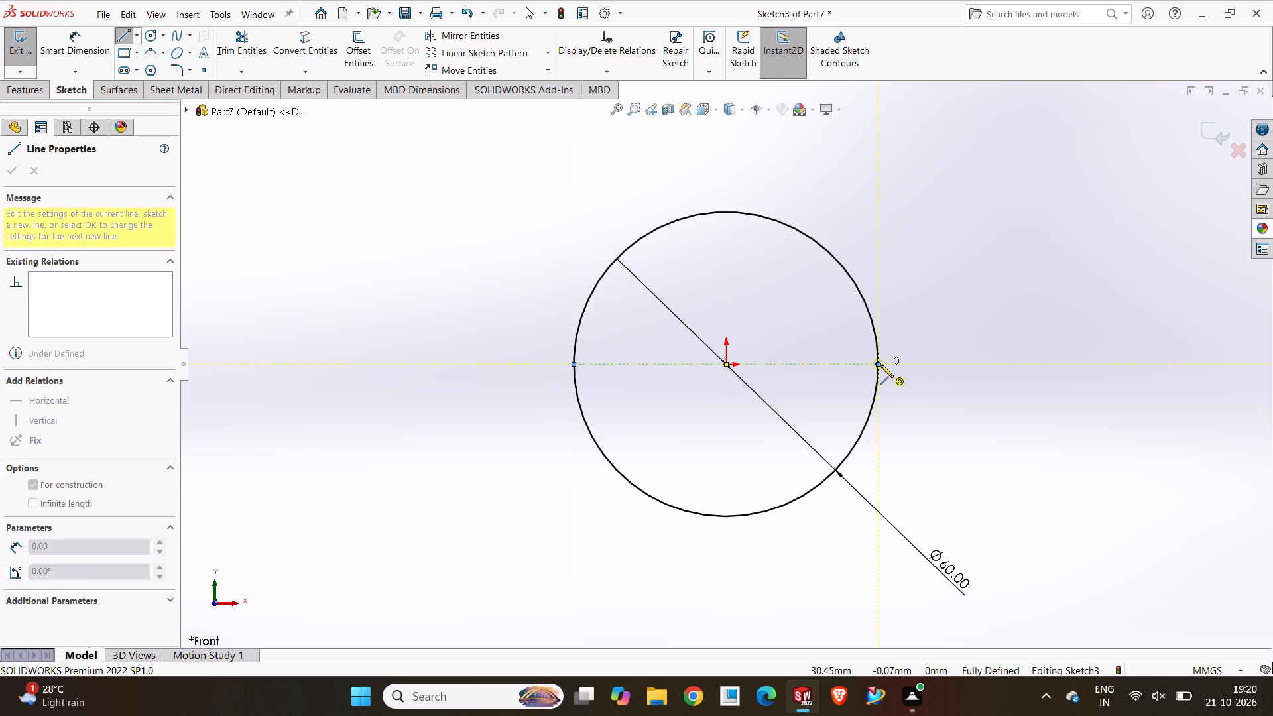
pyautogui.press('Escape')
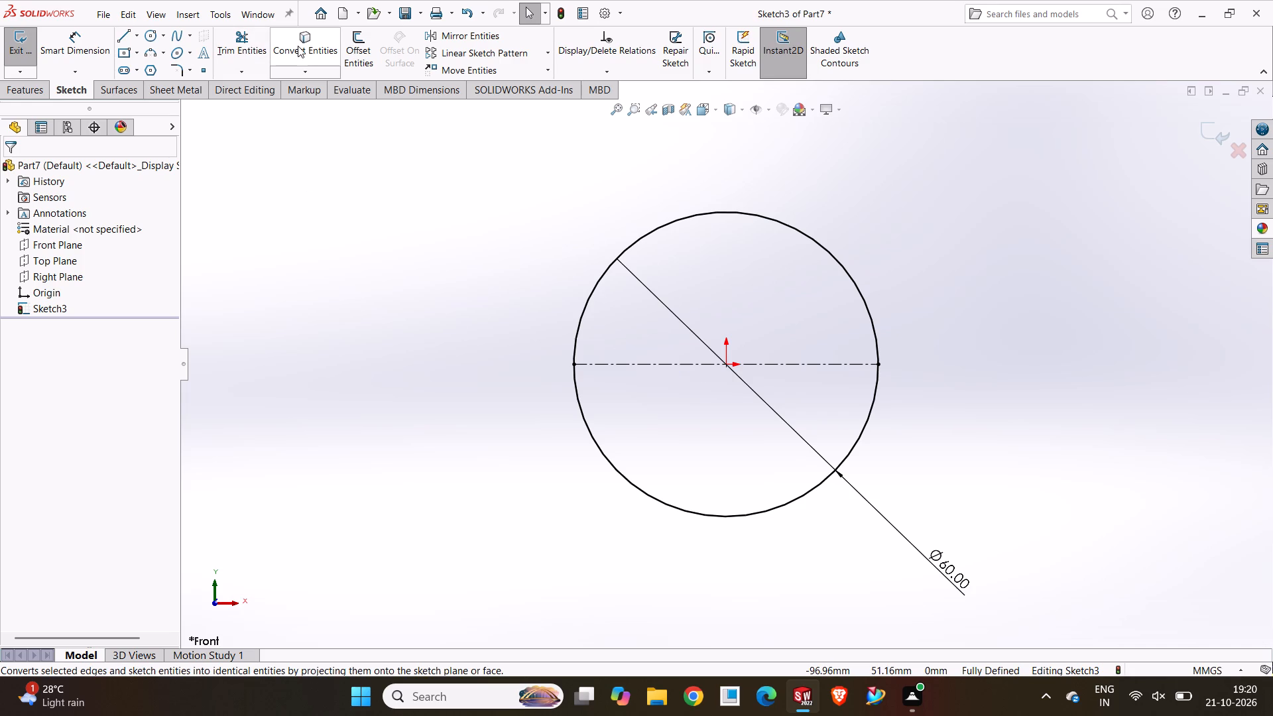
# Offset the horizontal centerline downward by 5.2/2 (2.60 mm) inside the circle, with the offset dimension added.
pyautogui.click(356, 52)
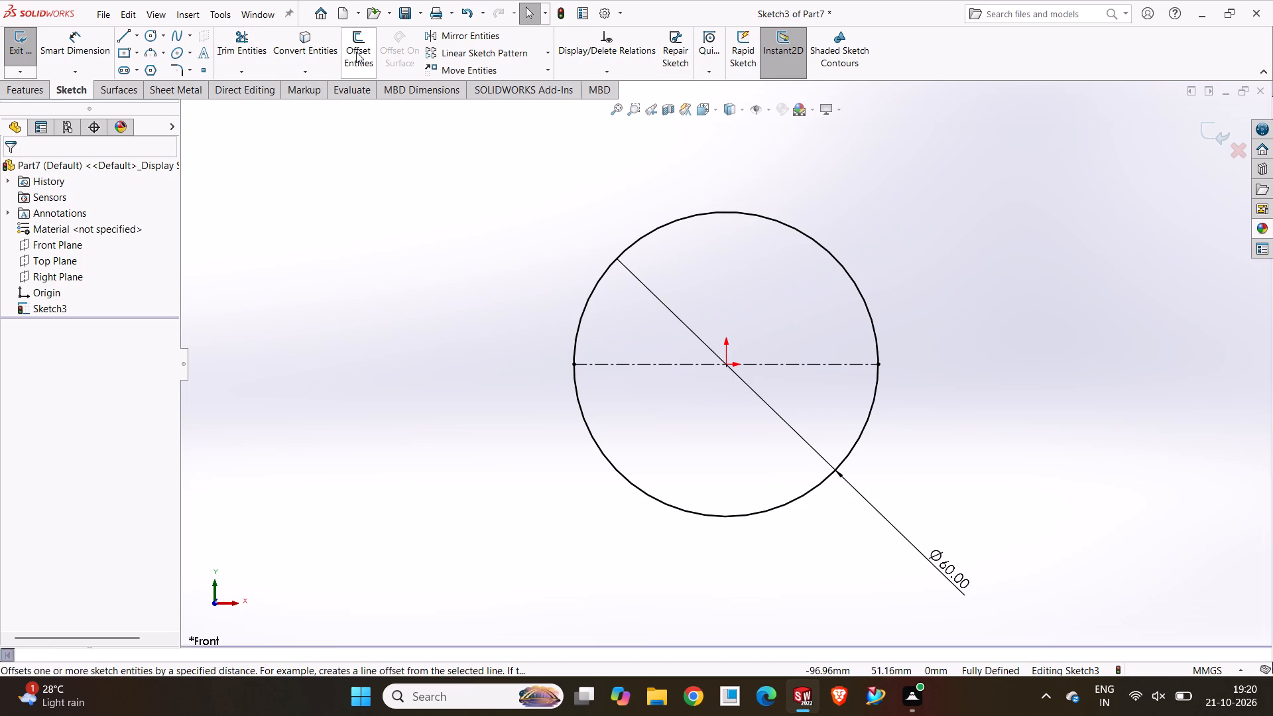
pyautogui.write('5.2/2')
pyautogui.press('Return')
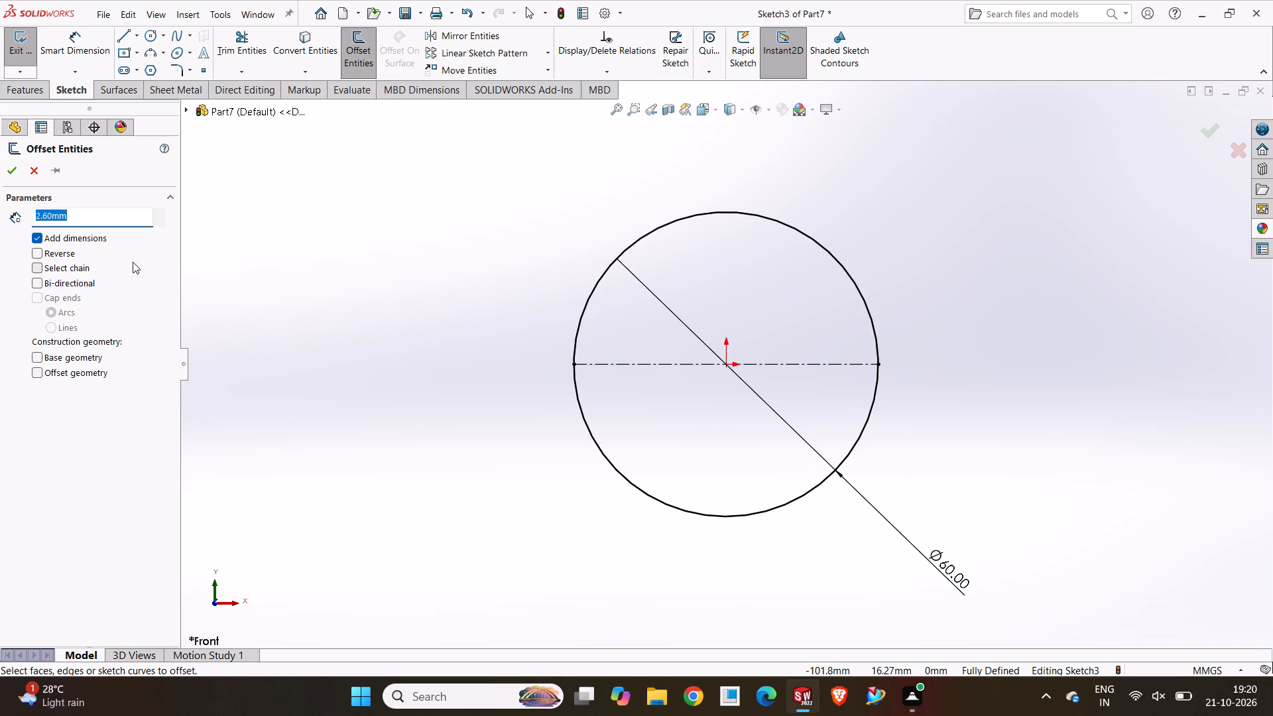
pyautogui.click(696, 363)
pyautogui.click(694, 386)
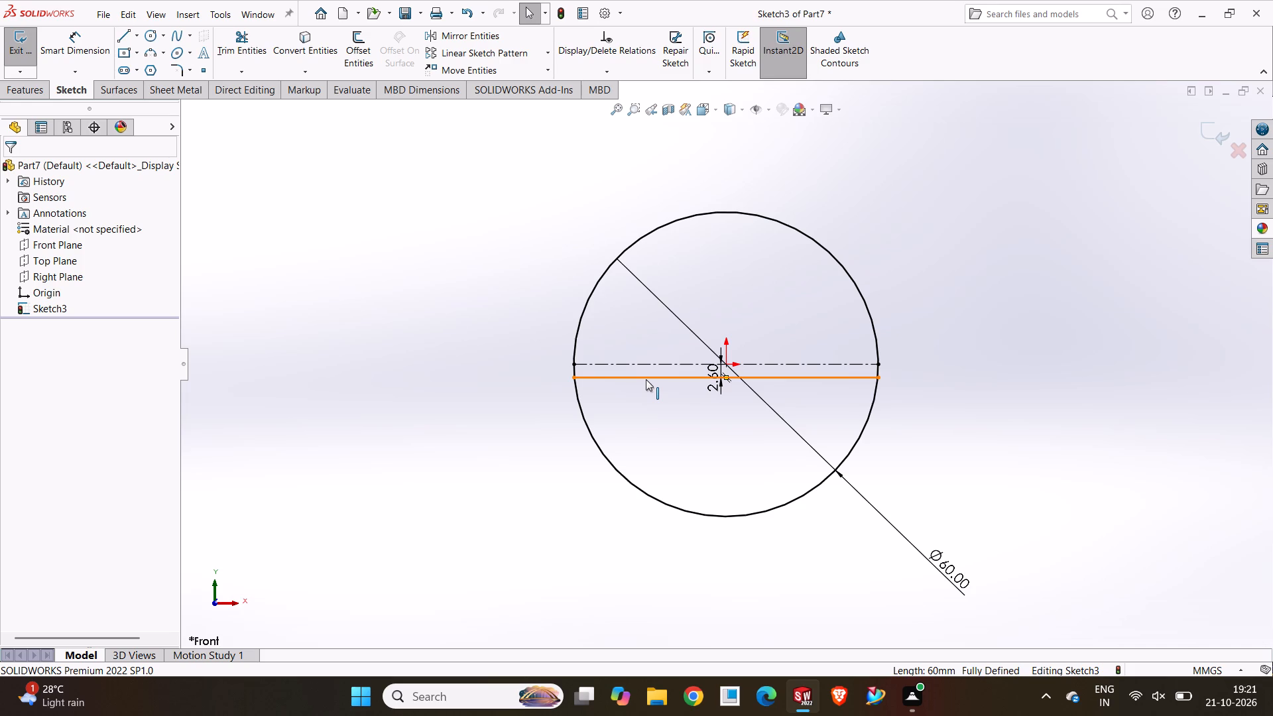
pyautogui.scroll(-2, 614, 412)
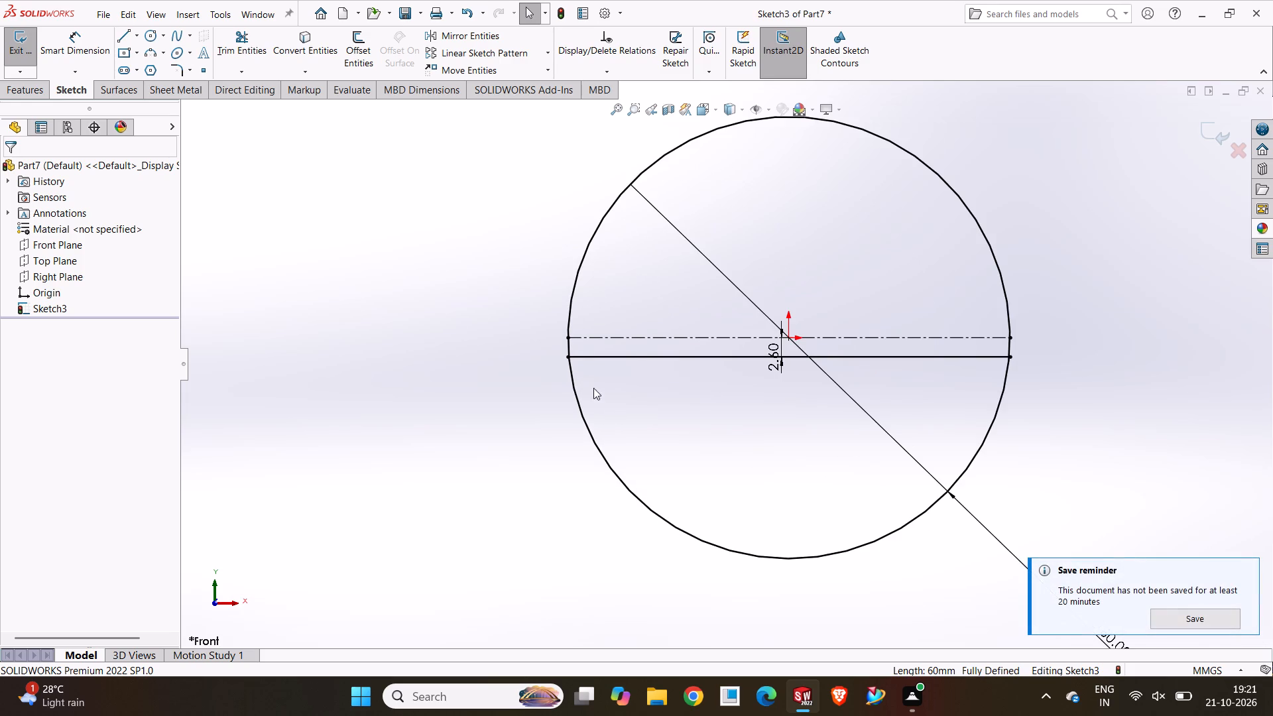
# Draw a vertical line about 15 mm long from near the left end of the offset line down past the circle.
pyautogui.click(124, 29)
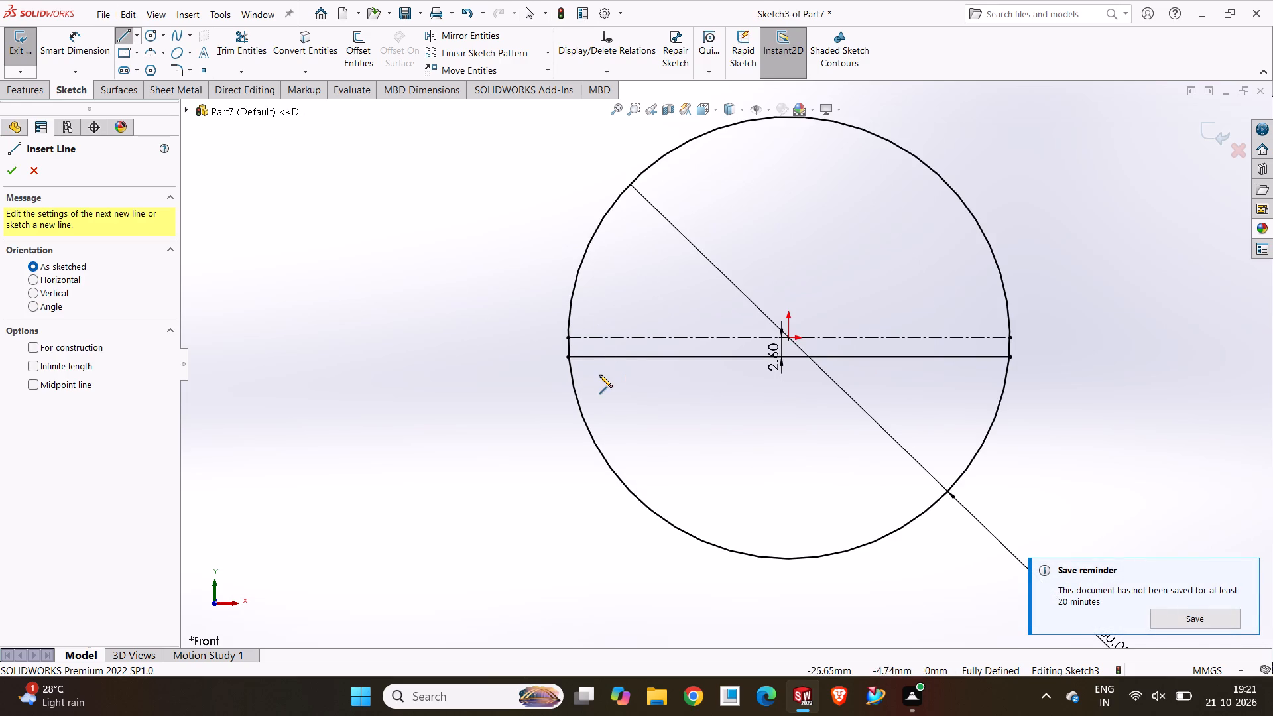
pyautogui.click(585, 356)
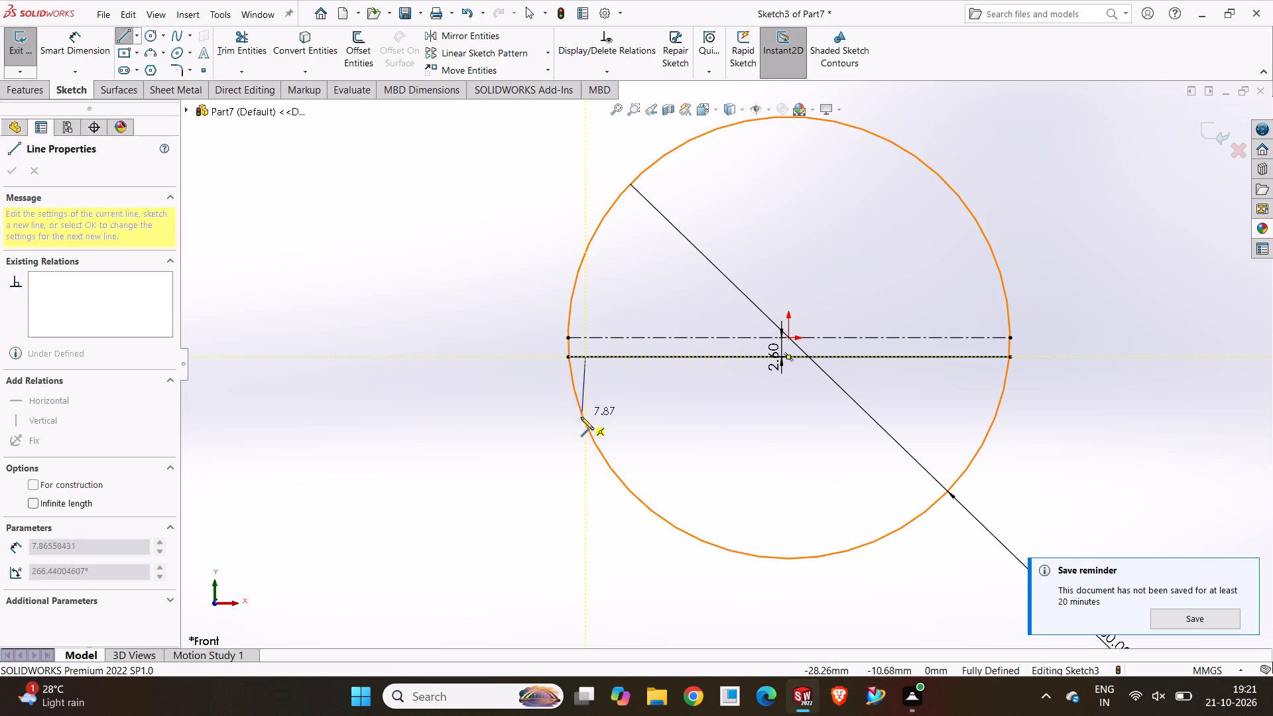
pyautogui.click(585, 467)
pyautogui.press('Escape')
pyautogui.scroll(-2, 599, 394)
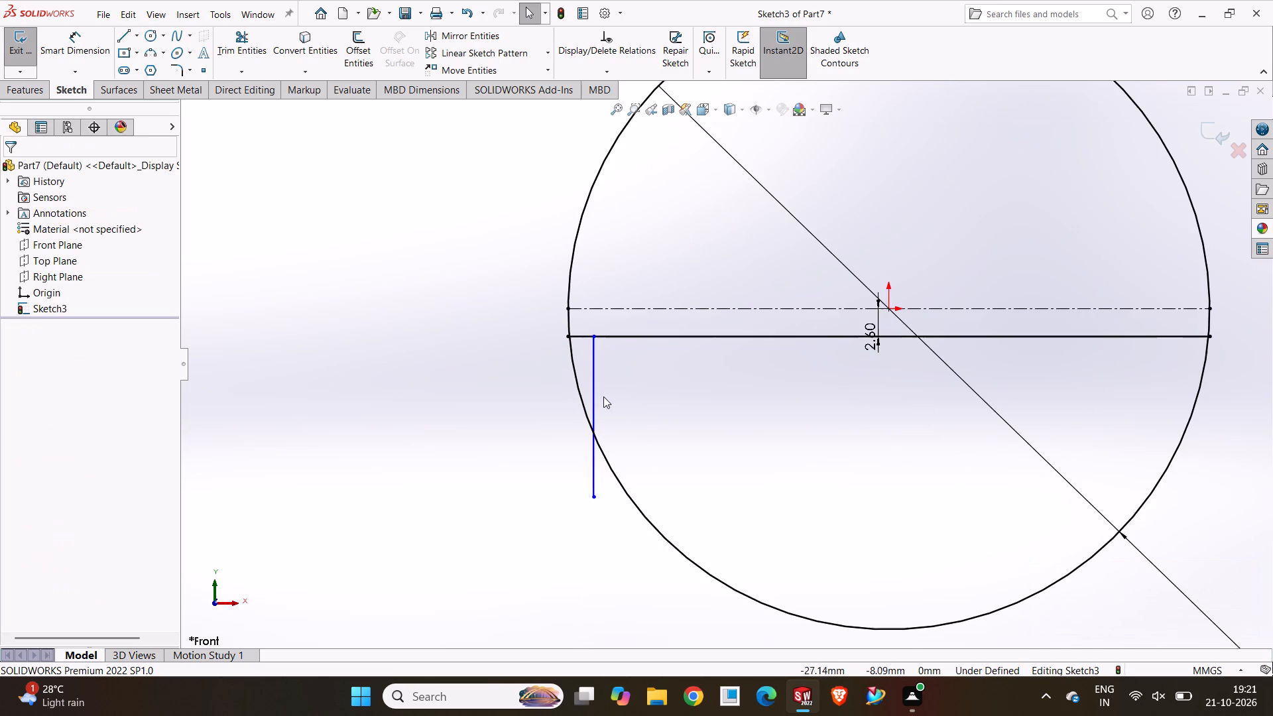
pyautogui.click(596, 377)
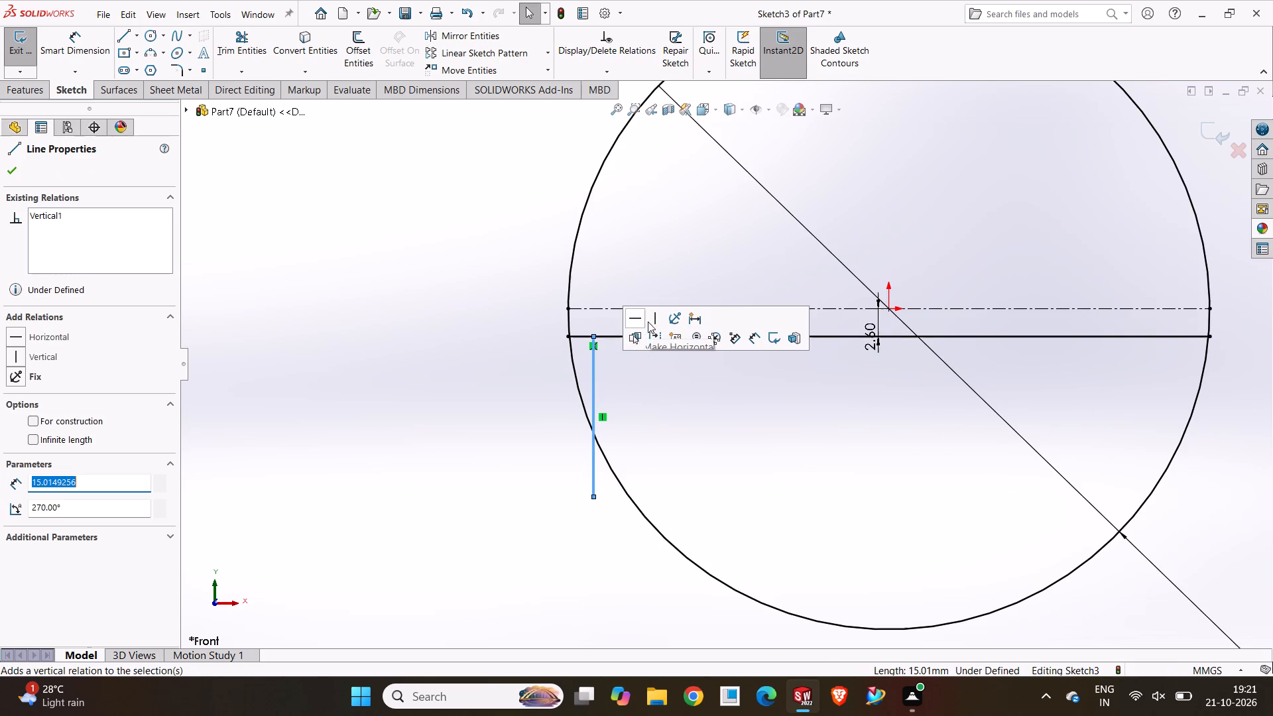
pyautogui.click(650, 322)
pyautogui.click(471, 398)
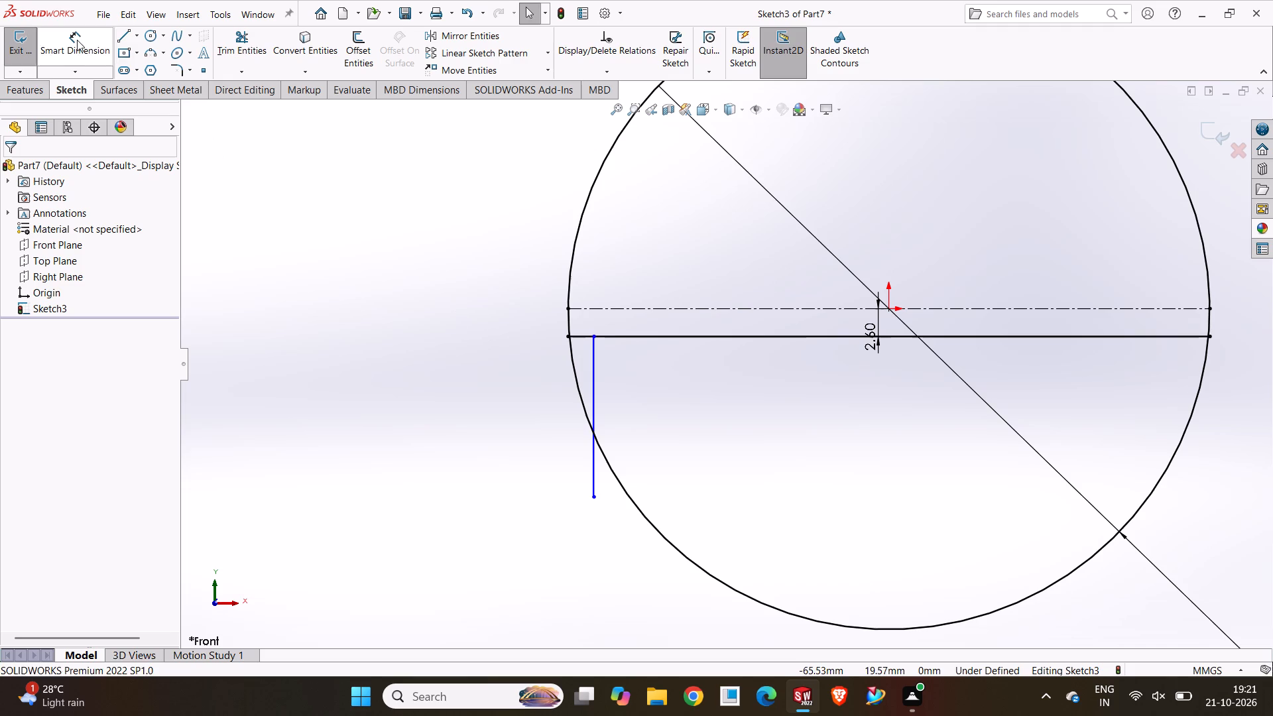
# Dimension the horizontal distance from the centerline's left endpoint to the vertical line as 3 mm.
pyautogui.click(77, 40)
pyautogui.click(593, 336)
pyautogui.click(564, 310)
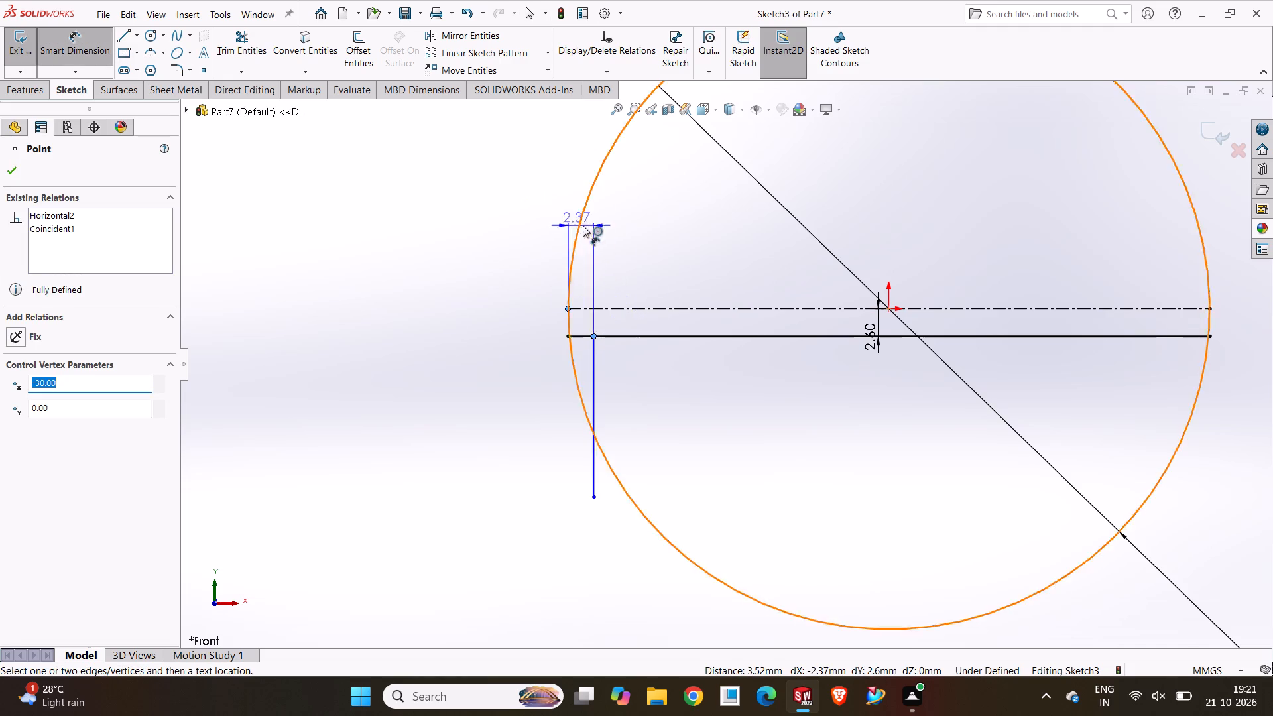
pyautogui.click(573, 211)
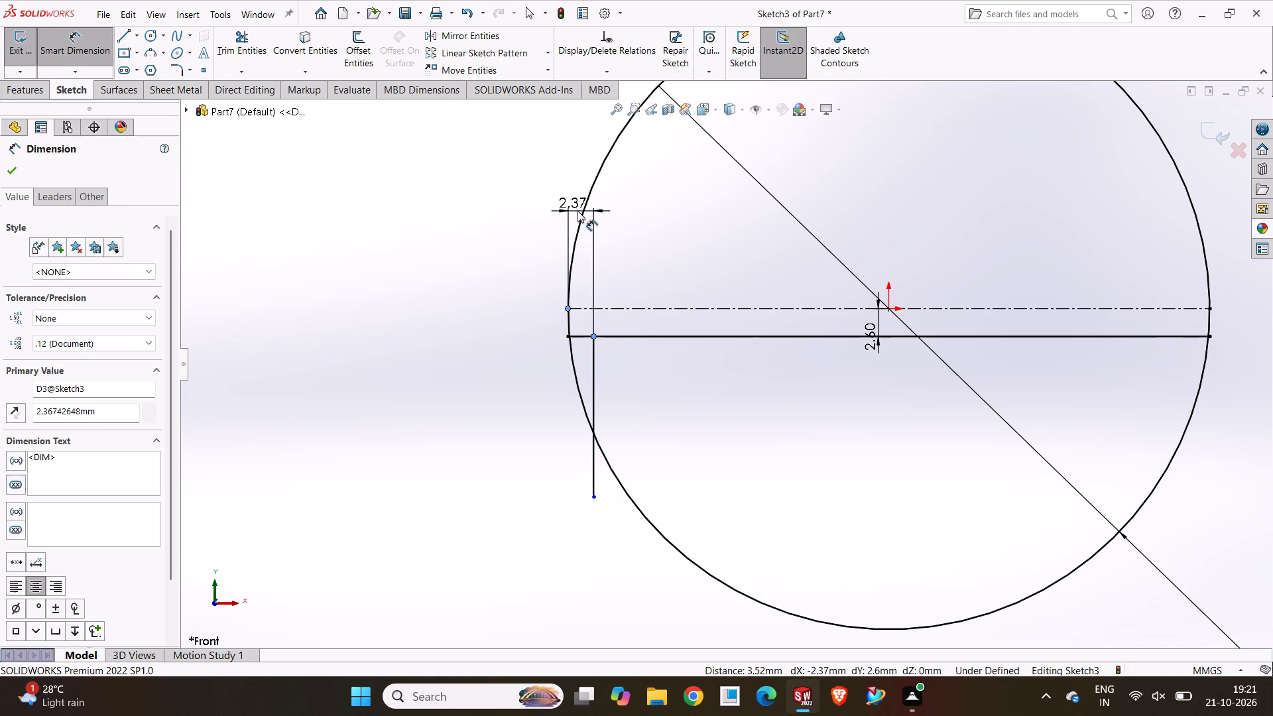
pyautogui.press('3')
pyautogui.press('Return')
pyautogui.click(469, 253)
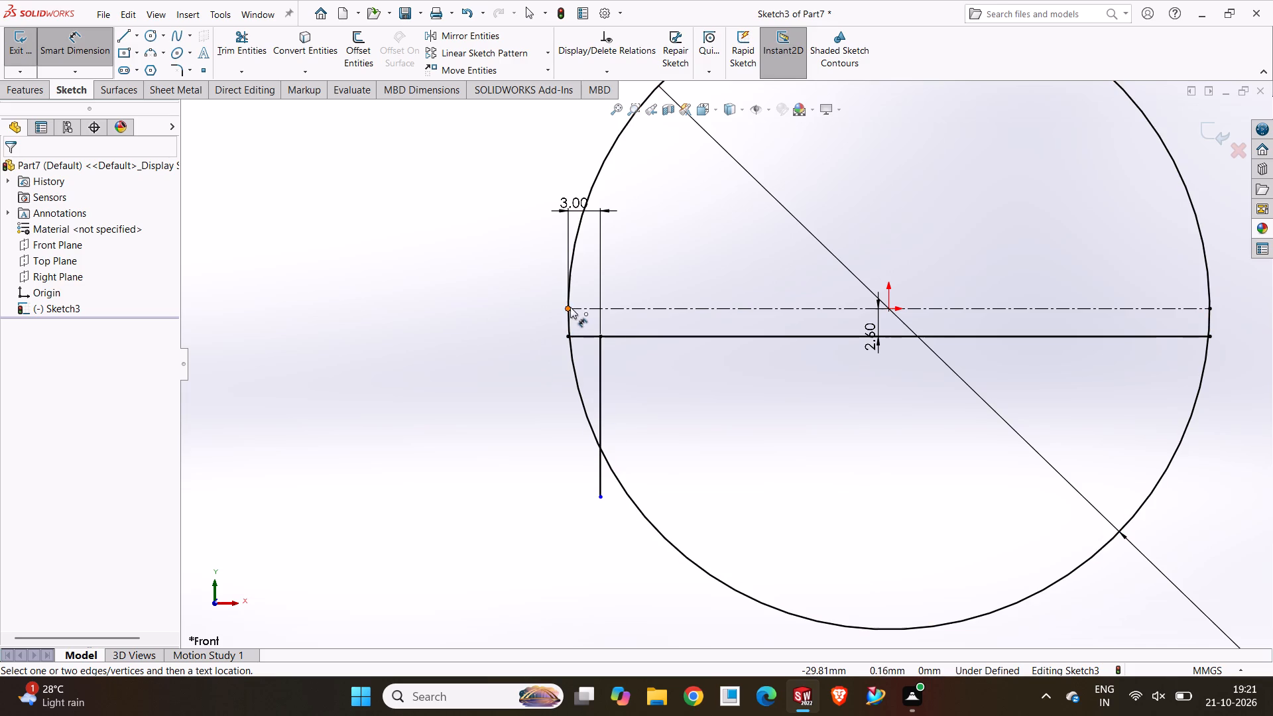
# Trim the part of the vertical line that extends below and outside the circle.
pyautogui.click(257, 58)
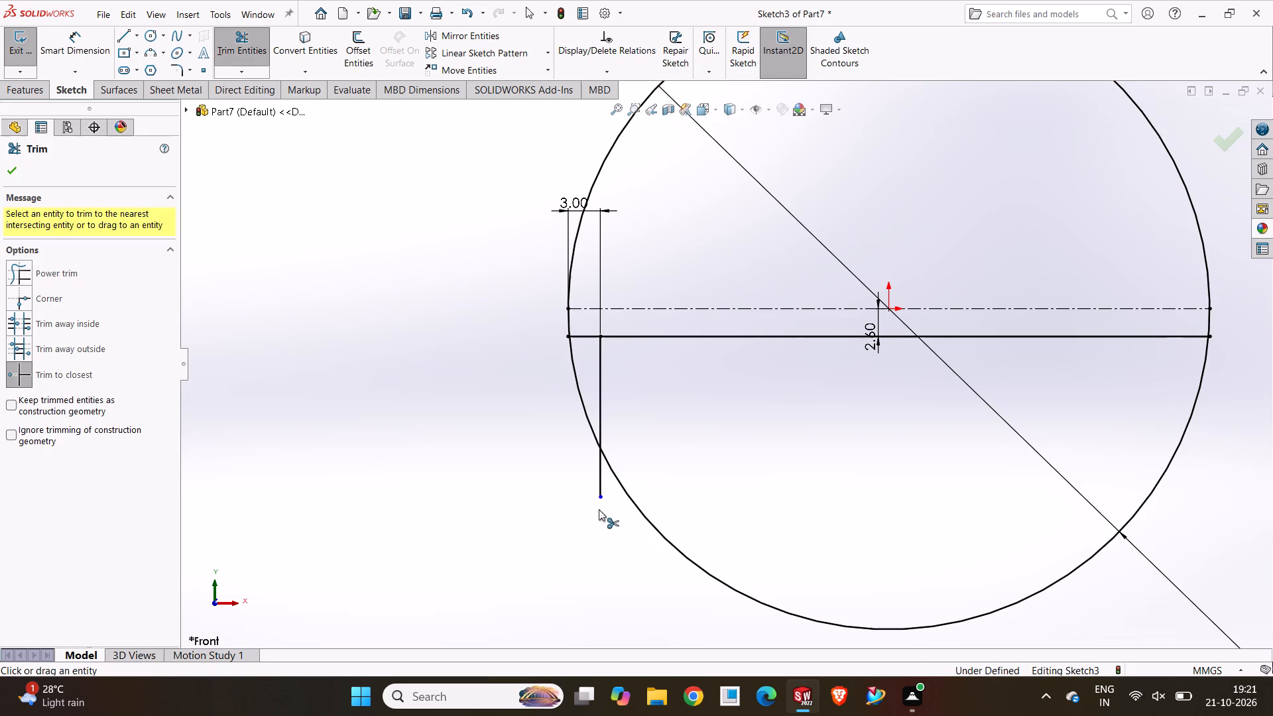
pyautogui.click(595, 477)
pyautogui.click(600, 482)
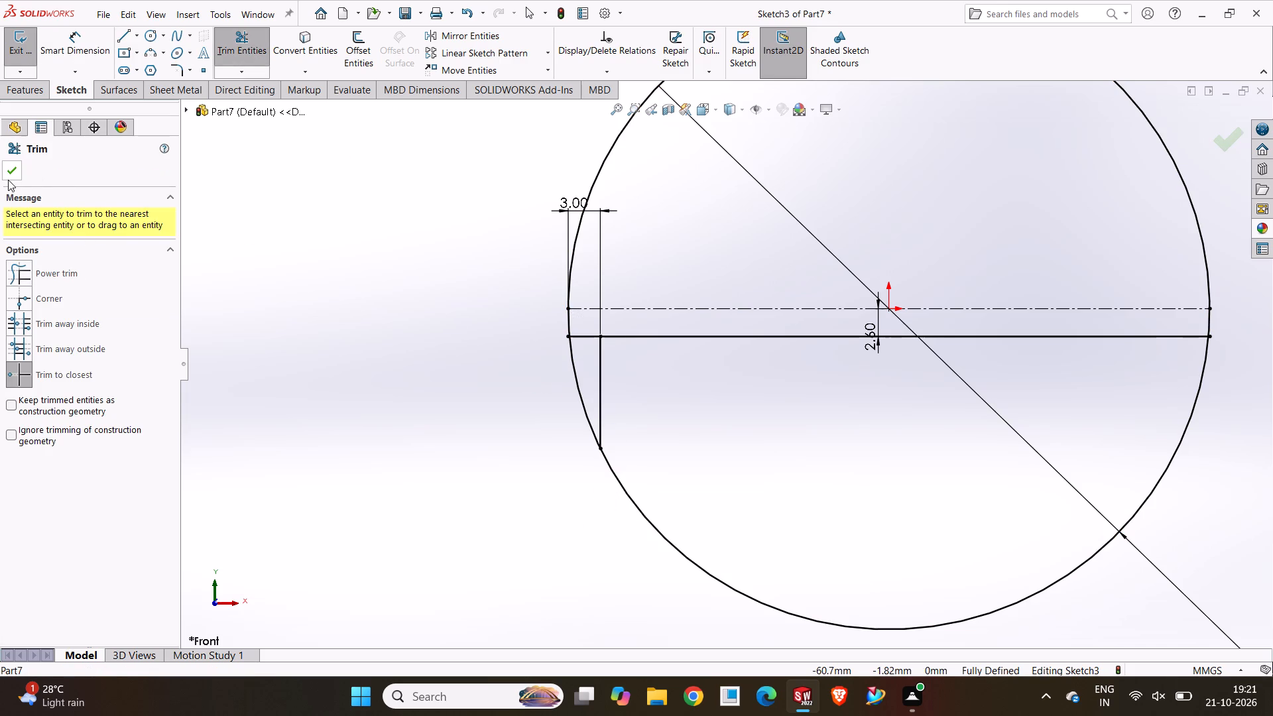
pyautogui.click(8, 177)
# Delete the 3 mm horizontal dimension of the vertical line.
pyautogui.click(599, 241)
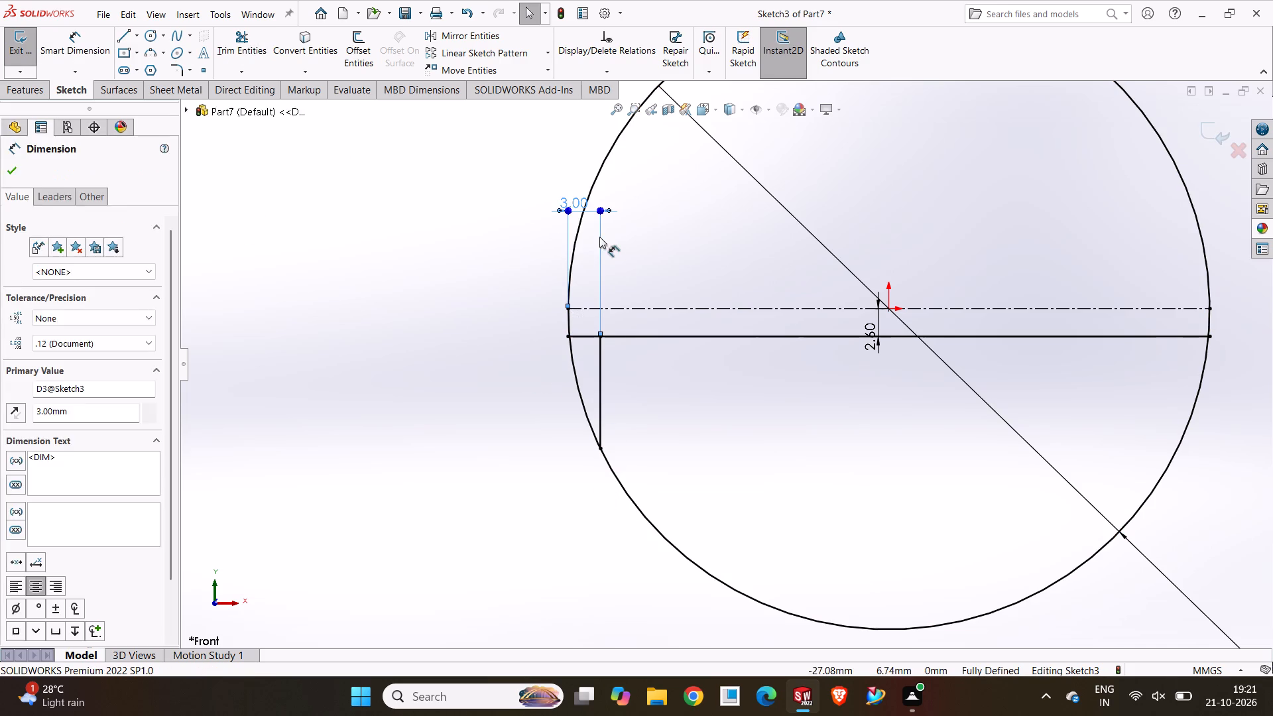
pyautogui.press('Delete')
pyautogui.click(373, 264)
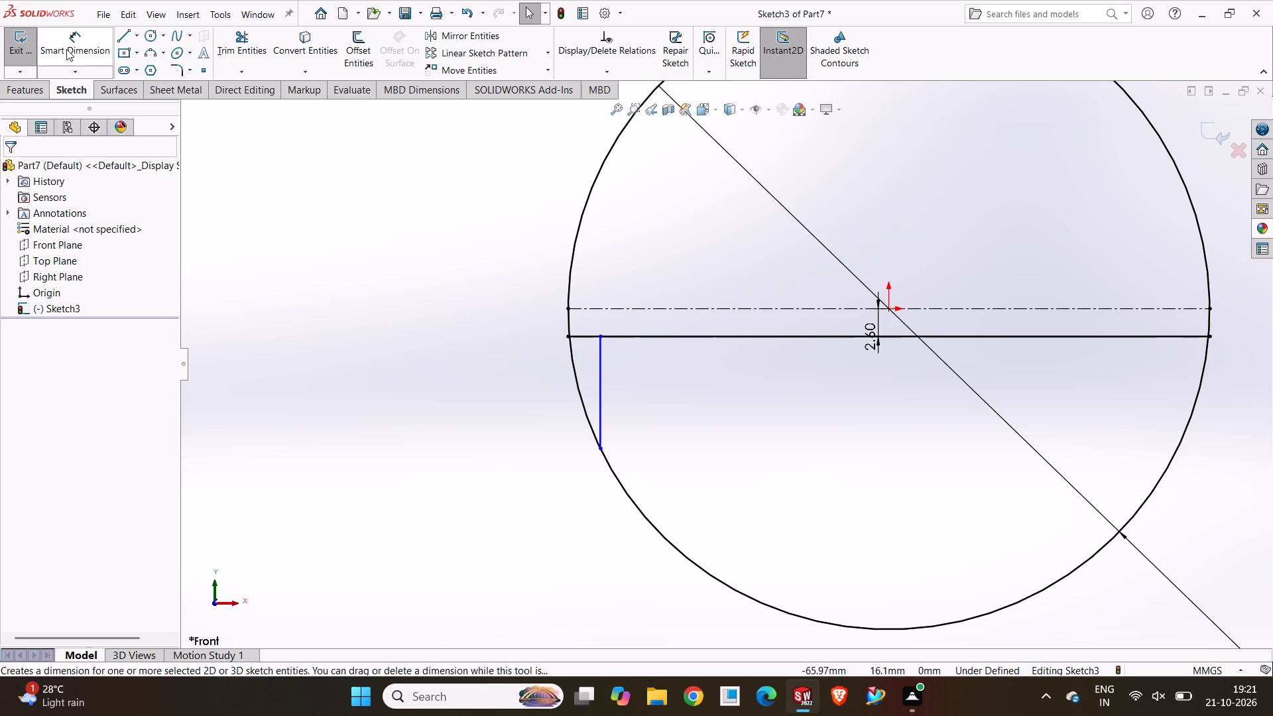
# Dimension the vertical distance from the centerline's left endpoint to the vertical line's lower endpoint as 10 mm.
pyautogui.click(232, 44)
pyautogui.click(72, 36)
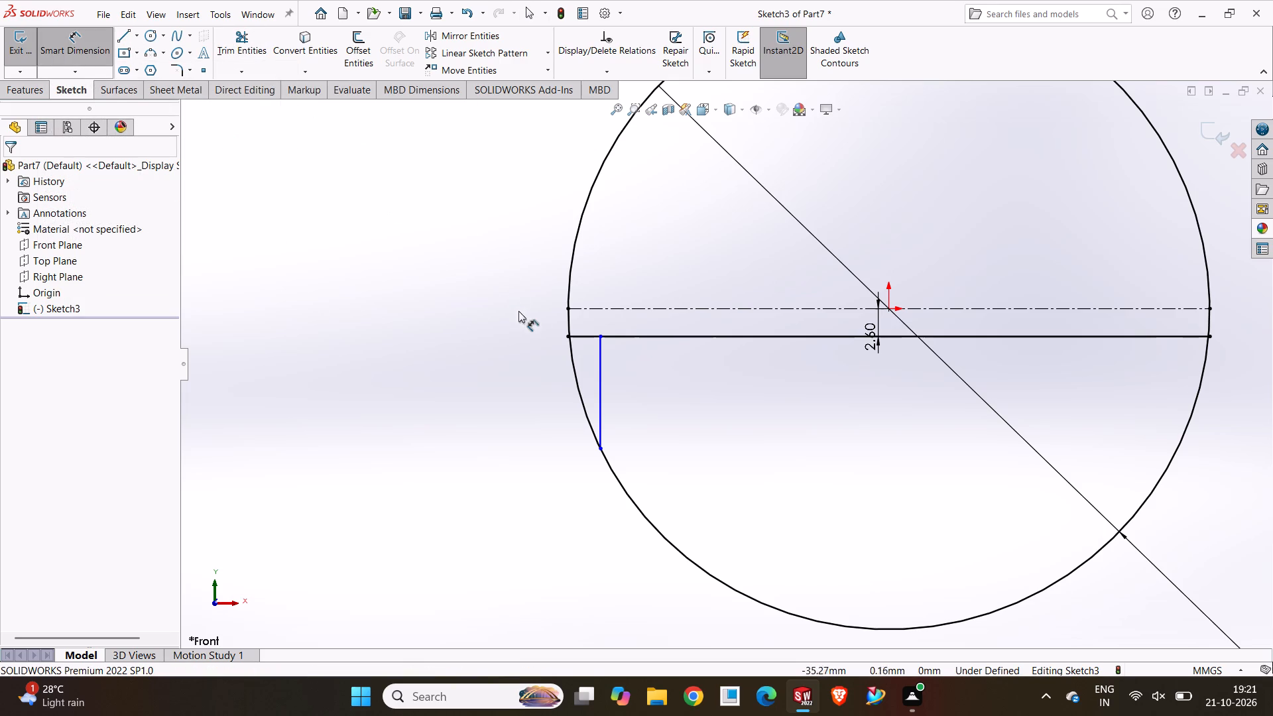
pyautogui.click(566, 306)
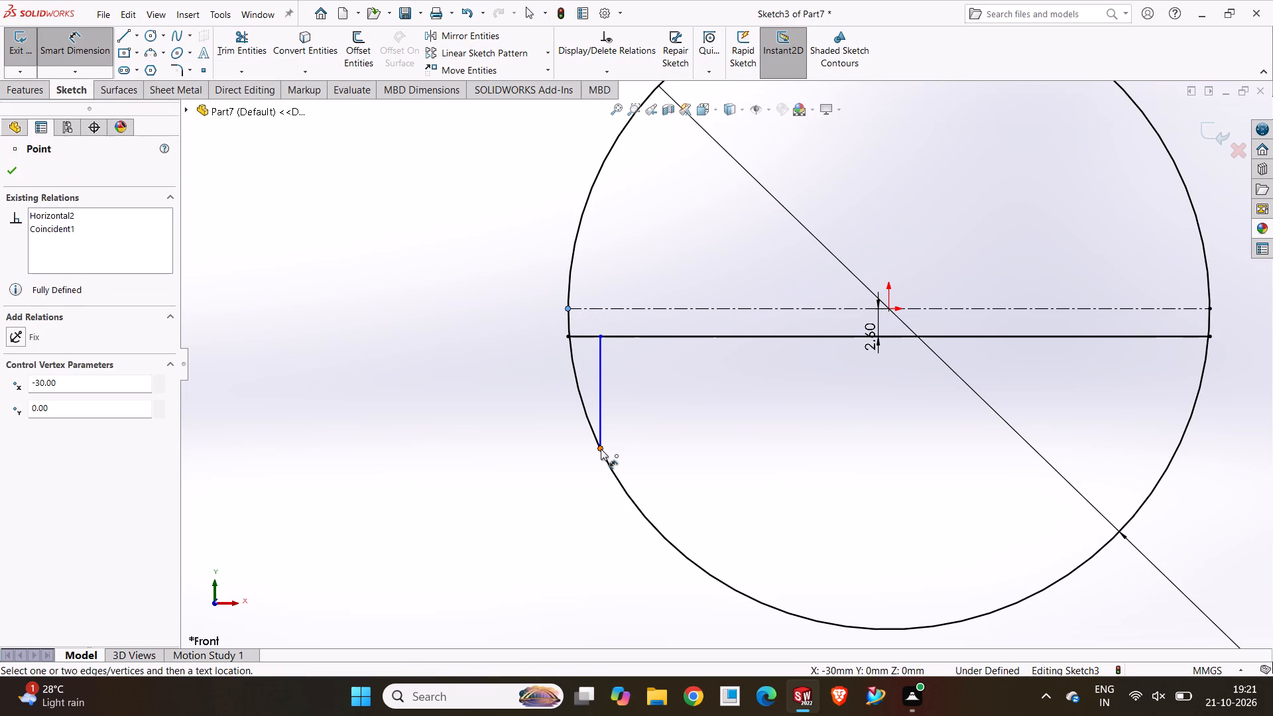
pyautogui.click(601, 449)
pyautogui.click(524, 353)
pyautogui.write('10')
pyautogui.press('Return')
pyautogui.click(409, 449)
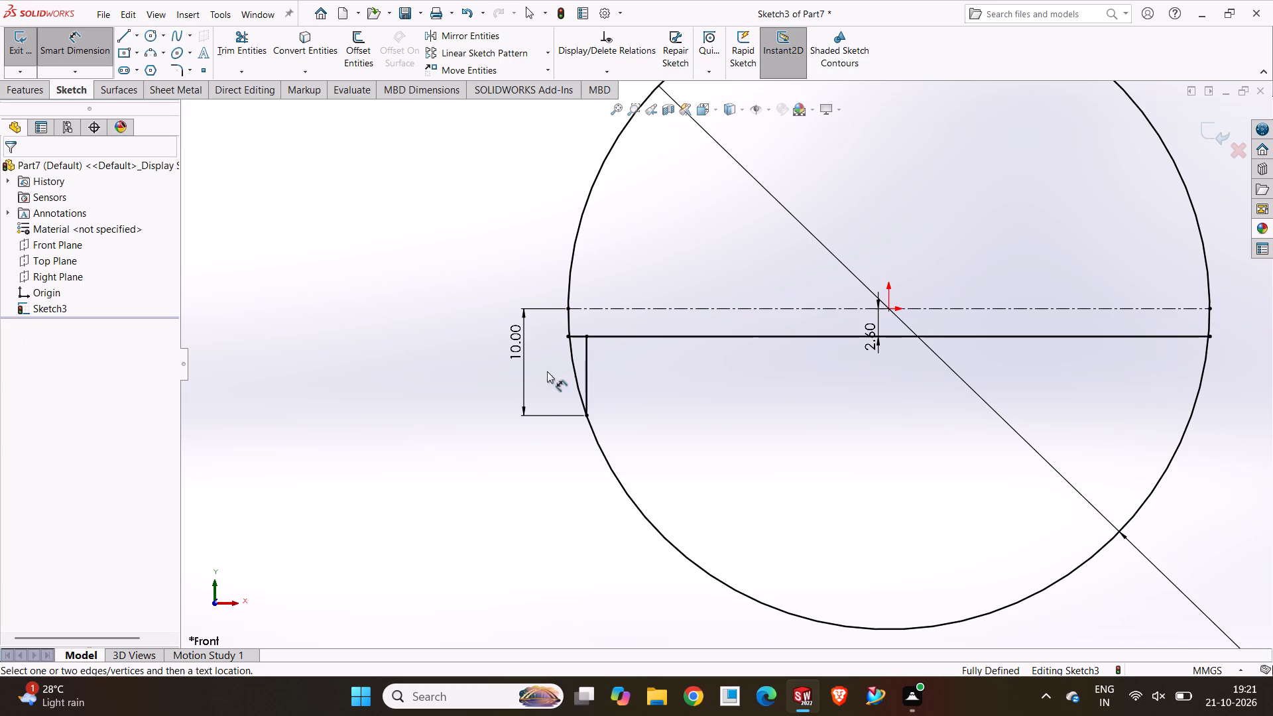
# Trim the left end of the offset line between the short vertical line and the circle.
pyautogui.click(234, 49)
pyautogui.click(580, 336)
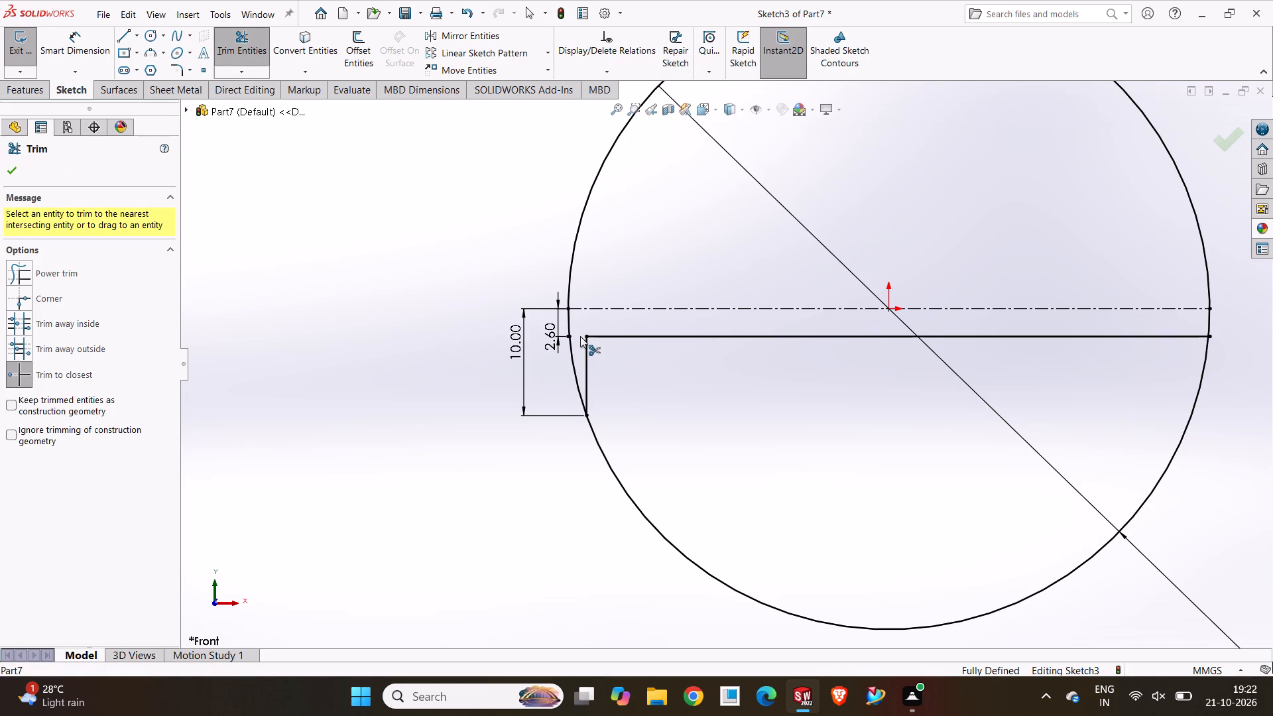
pyautogui.click(562, 337)
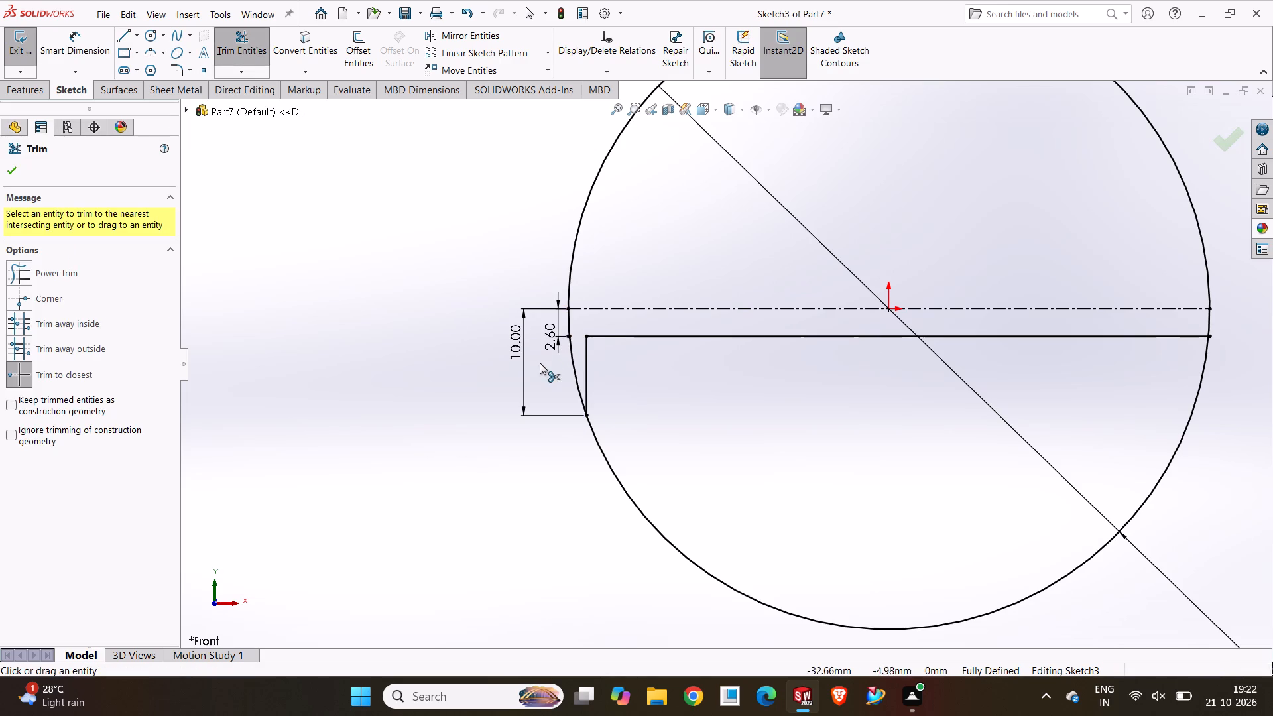
pyautogui.moveTo(559, 344); pyautogui.dragTo(544, 272)
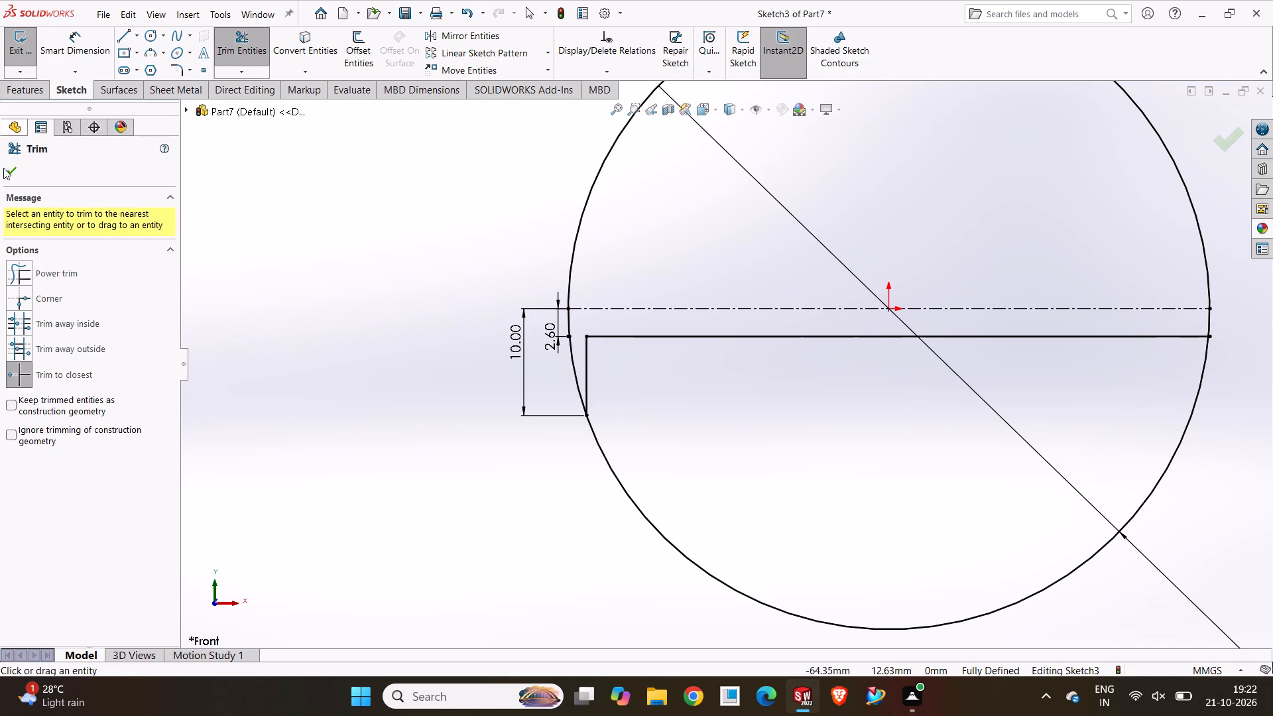
pyautogui.click(11, 172)
# Move the 2.60 offset dimension text above the centerline, outside the circle's left side.
pyautogui.moveTo(551, 352); pyautogui.dragTo(539, 260)
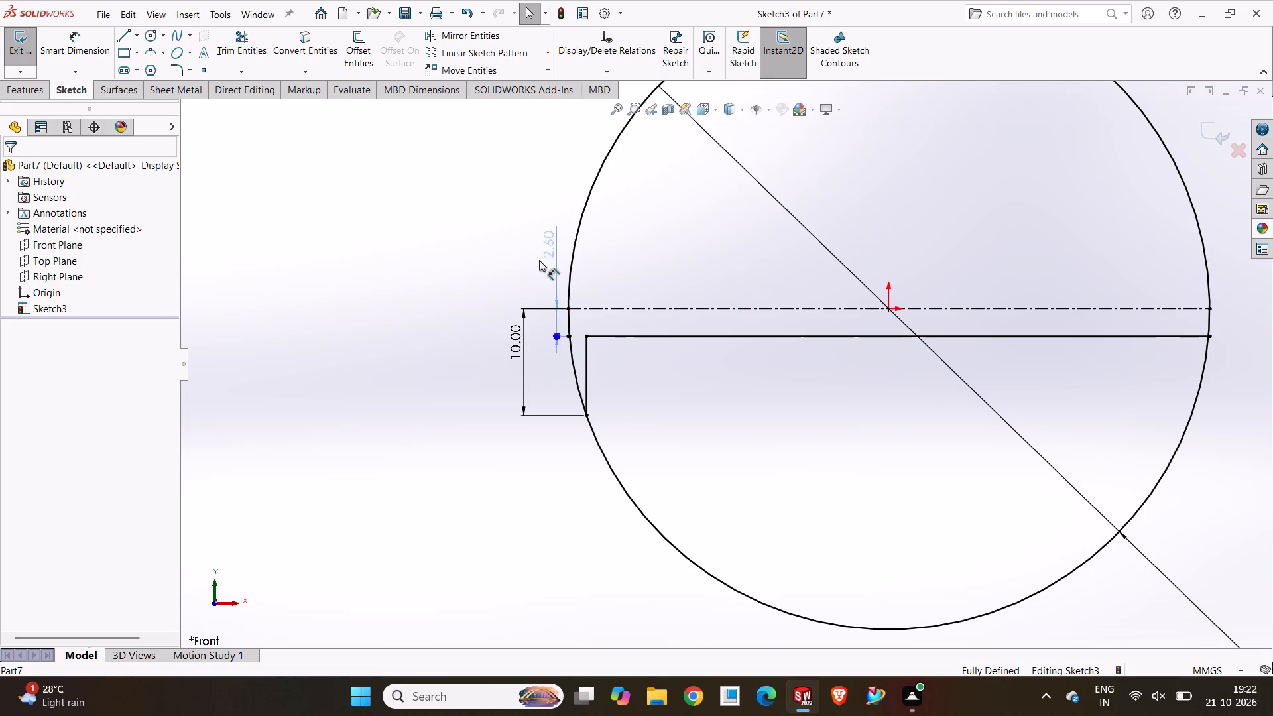
pyautogui.moveTo(539, 260); pyautogui.dragTo(541, 267)
pyautogui.click(425, 270)
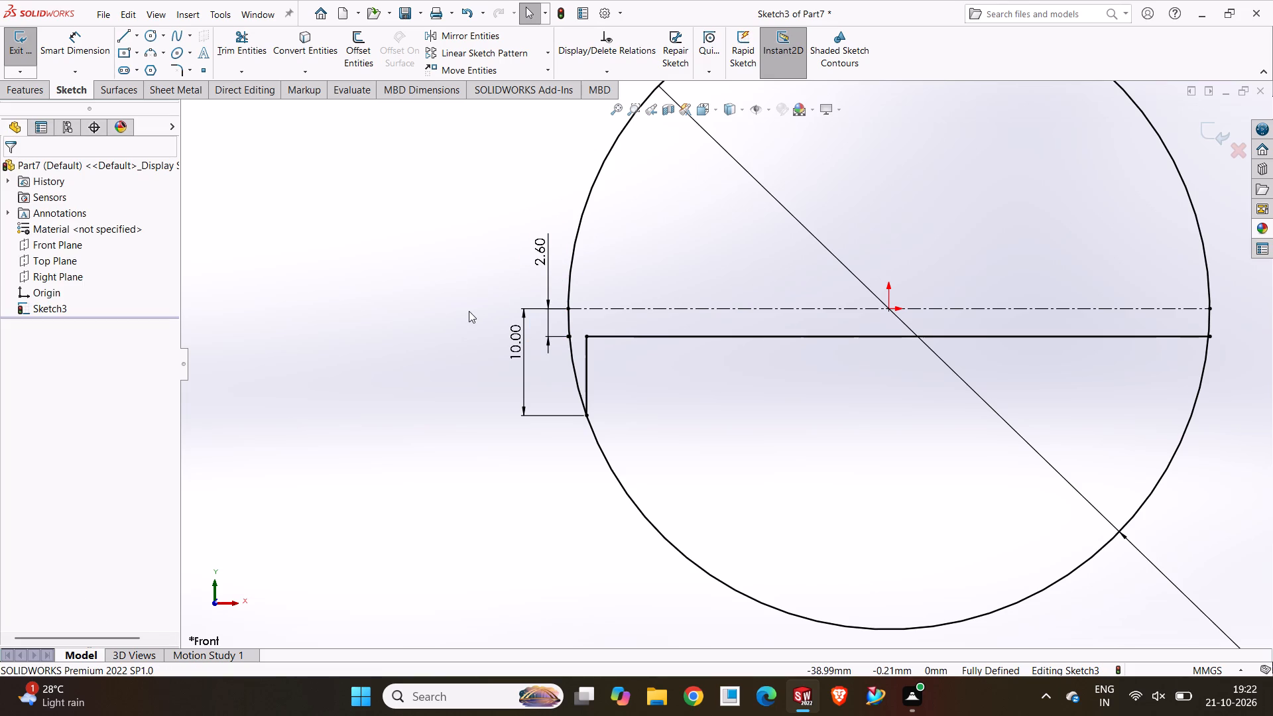
# Draw a vertical centerline about 14.65 mm long upward from the origin.
pyautogui.scroll(3, 864, 396)
pyautogui.scroll(-1, 908, 391)
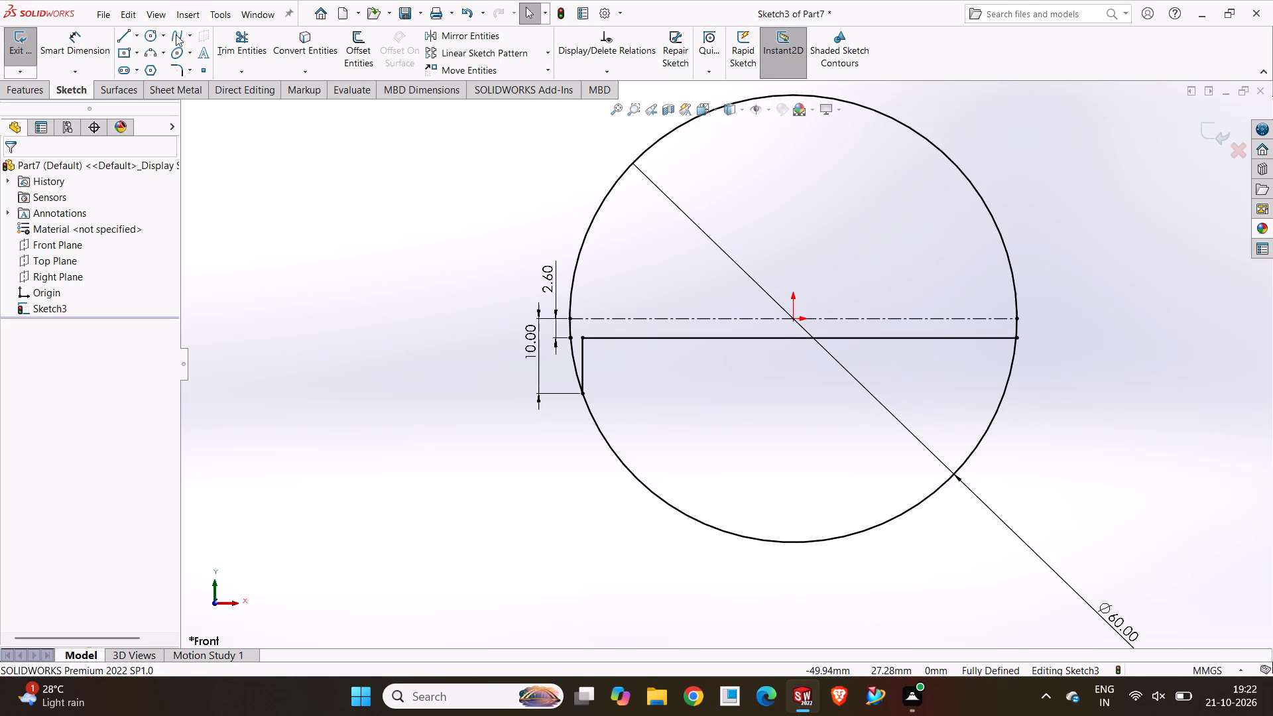
pyautogui.click(140, 39)
pyautogui.click(133, 72)
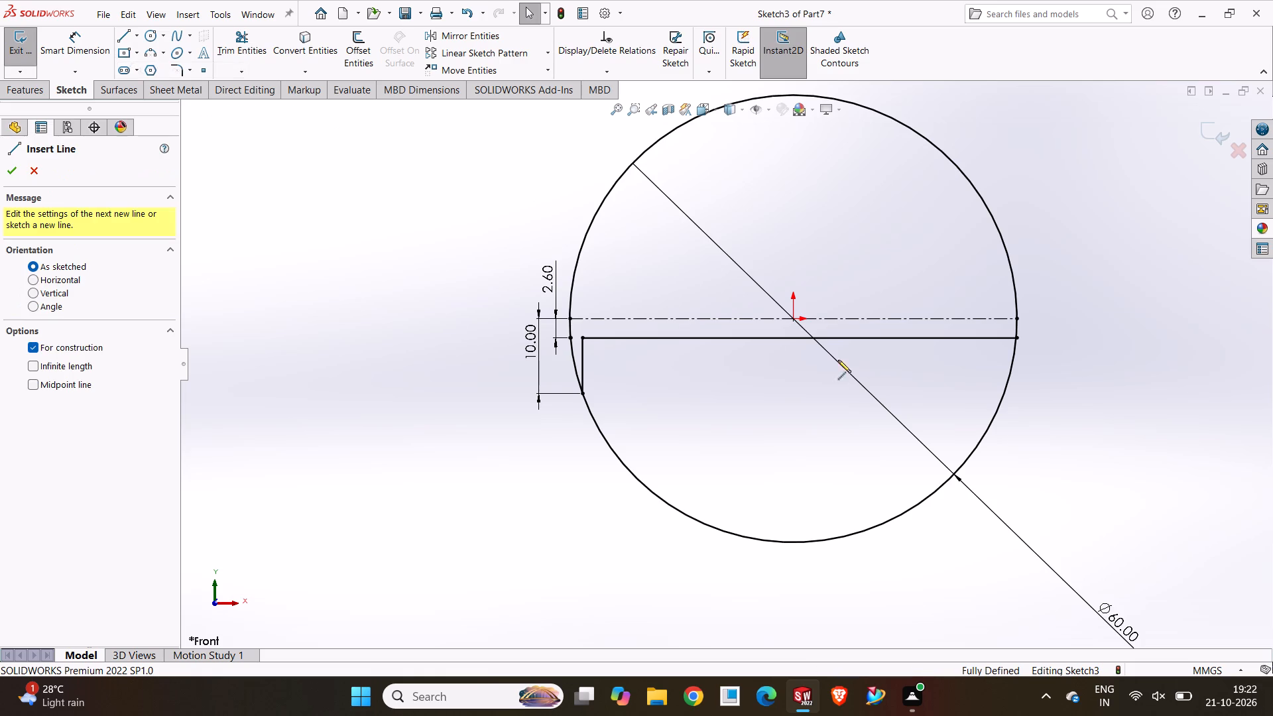
pyautogui.moveTo(791, 318); pyautogui.dragTo(791, 310)
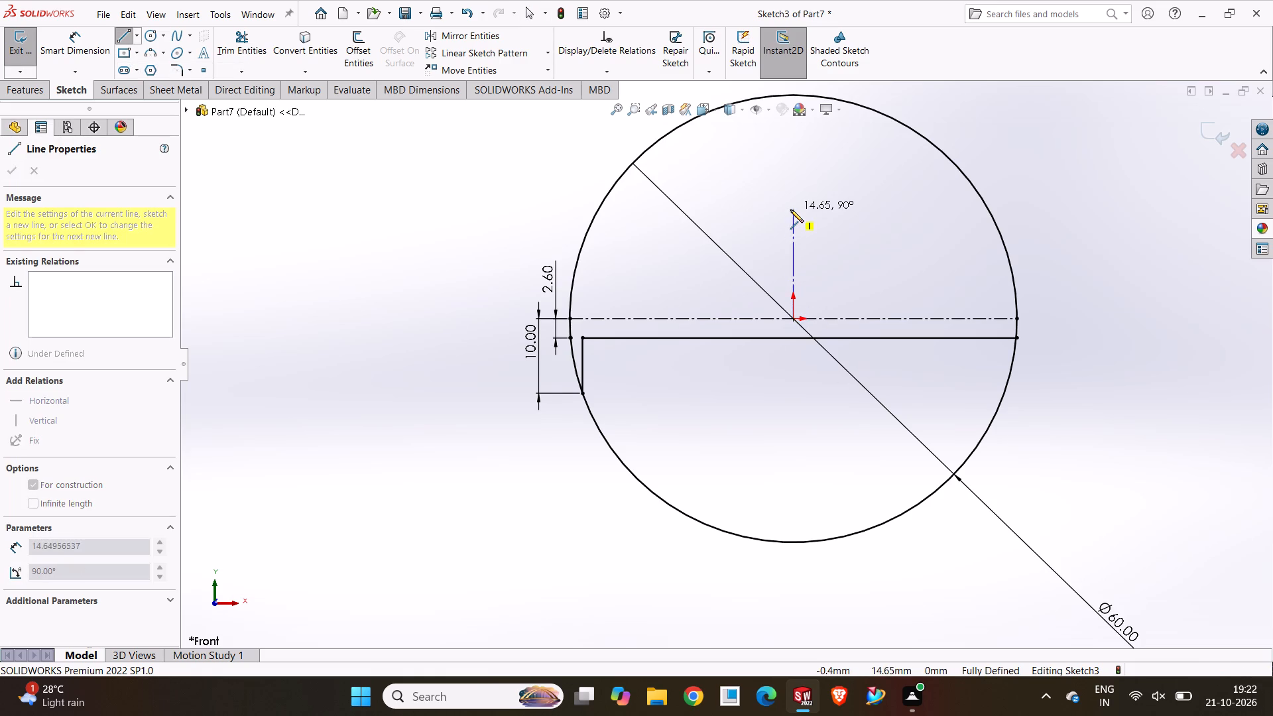
pyautogui.click(790, 209)
pyautogui.rightClick(790, 209)
pyautogui.click(840, 225)
pyautogui.click(475, 255)
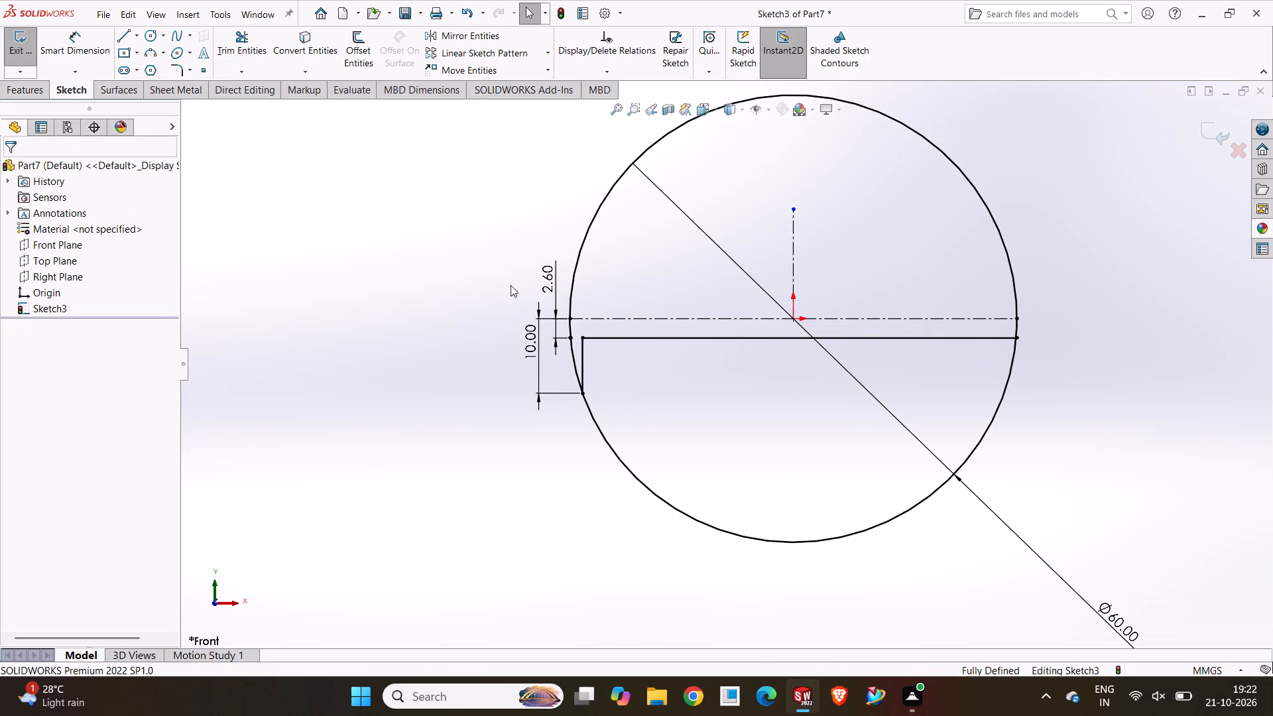
# Mirror the short vertical line about the vertical centerline, keeping the original.
pyautogui.click(454, 40)
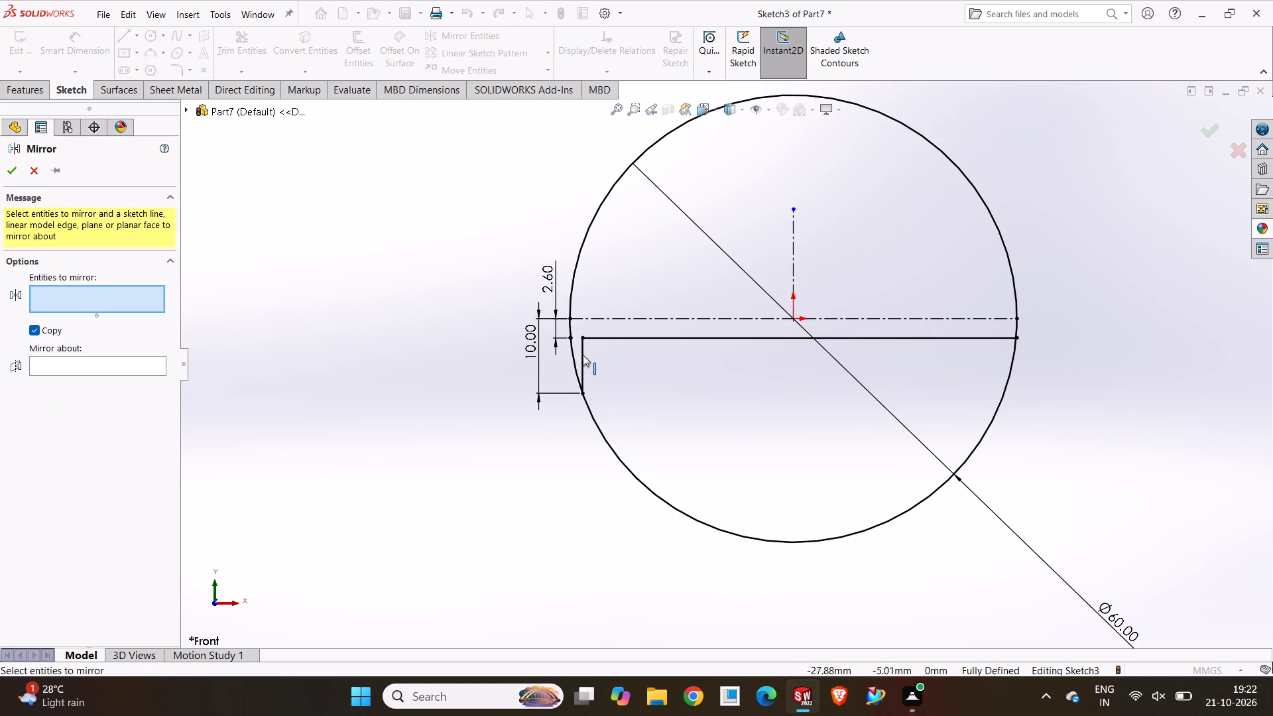
pyautogui.click(582, 353)
pyautogui.click(113, 371)
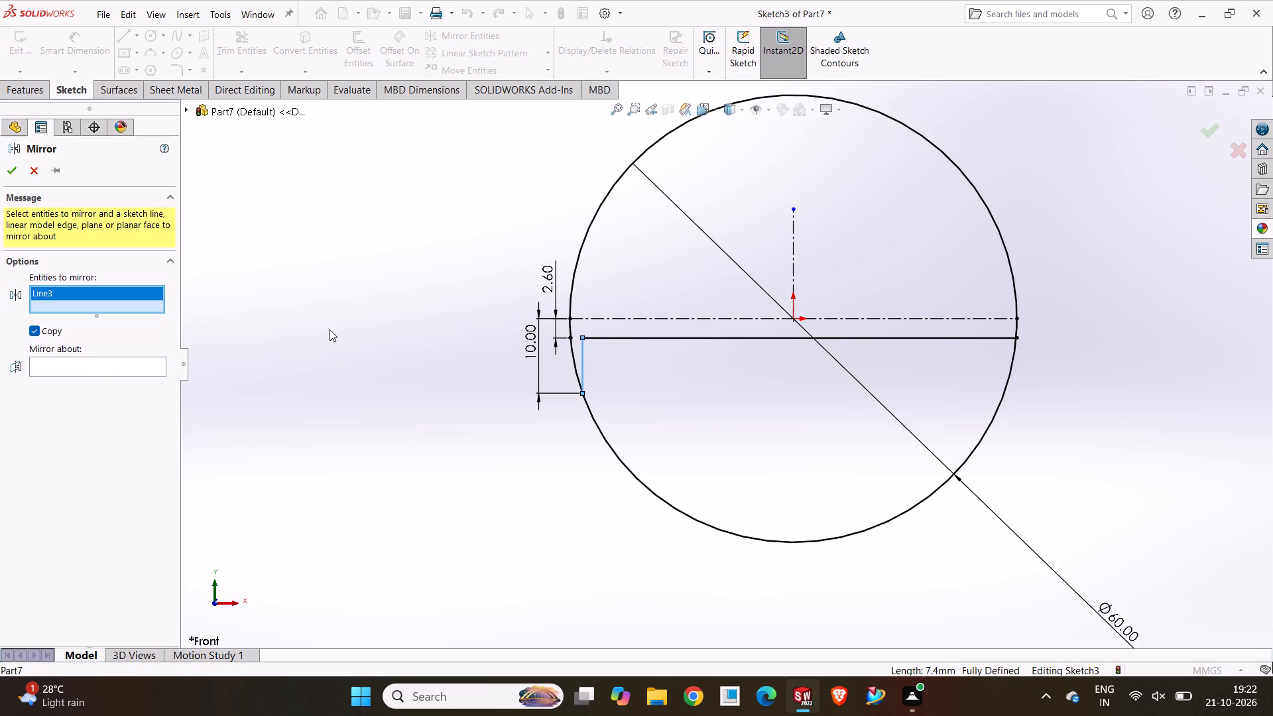
pyautogui.click(88, 359)
pyautogui.click(790, 220)
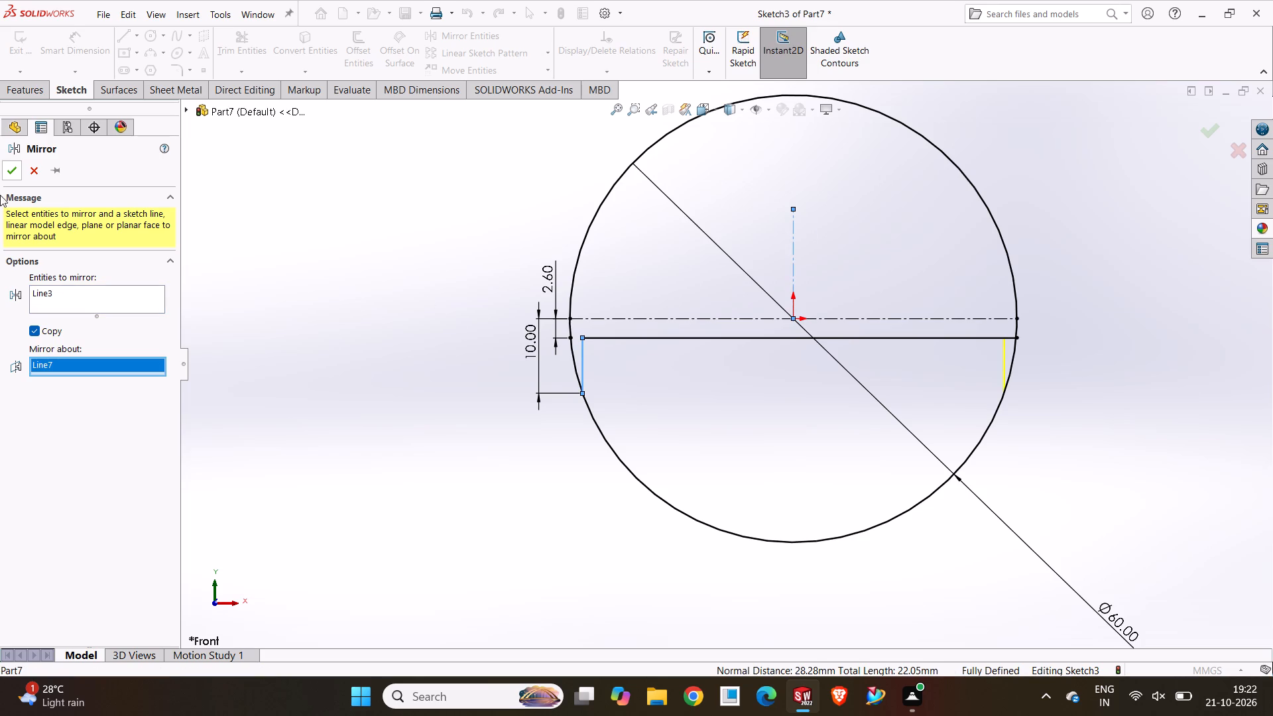
pyautogui.moveTo(8, 174); pyautogui.dragTo(18, 178)
pyautogui.click(363, 310)
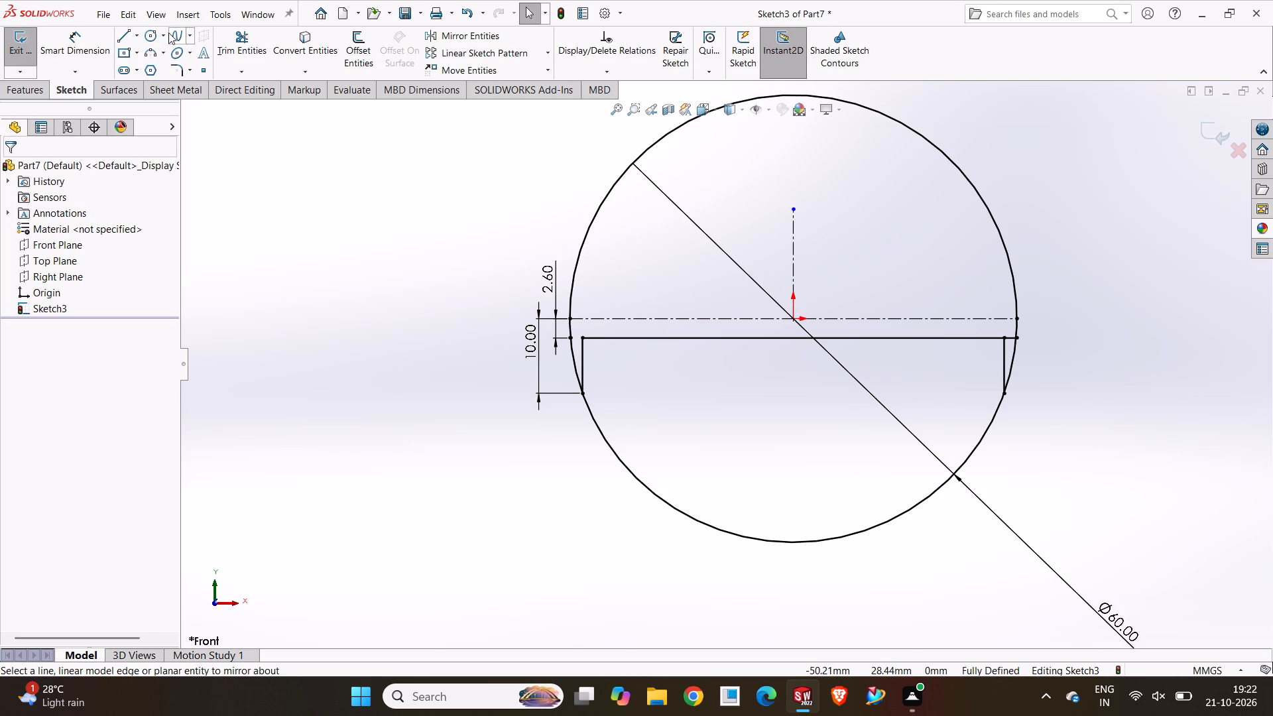
# Trim the right end of the offset line beyond the mirrored vertical line, including the stub outside the circle.
pyautogui.click(237, 44)
pyautogui.scroll(-4, 1032, 287)
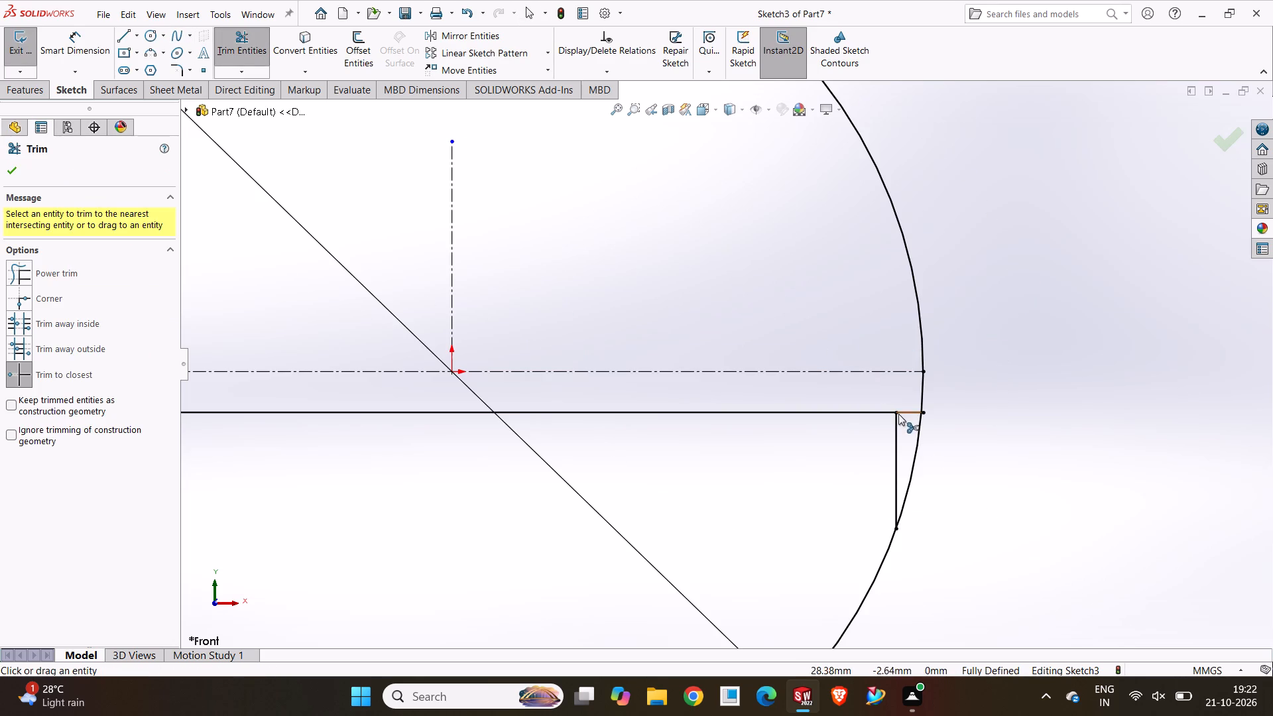
pyautogui.click(910, 410)
pyautogui.click(15, 170)
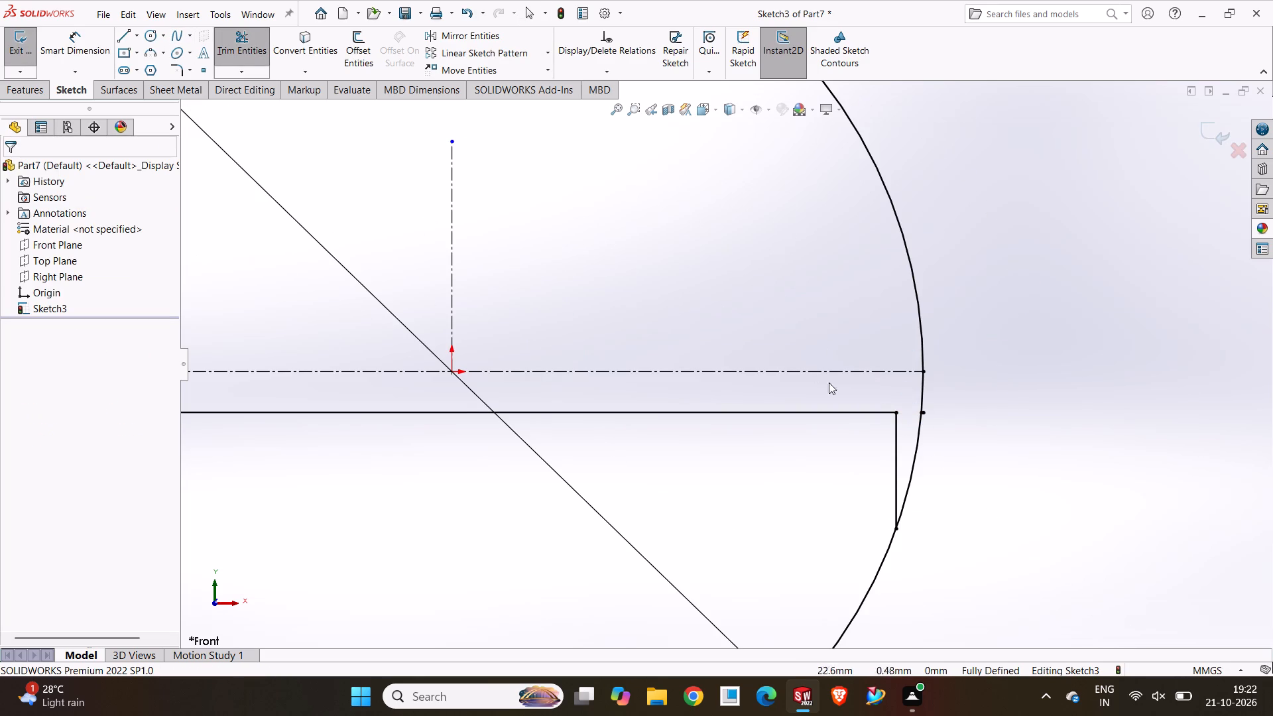
pyautogui.click(239, 34)
pyautogui.scroll(-6, 992, 439)
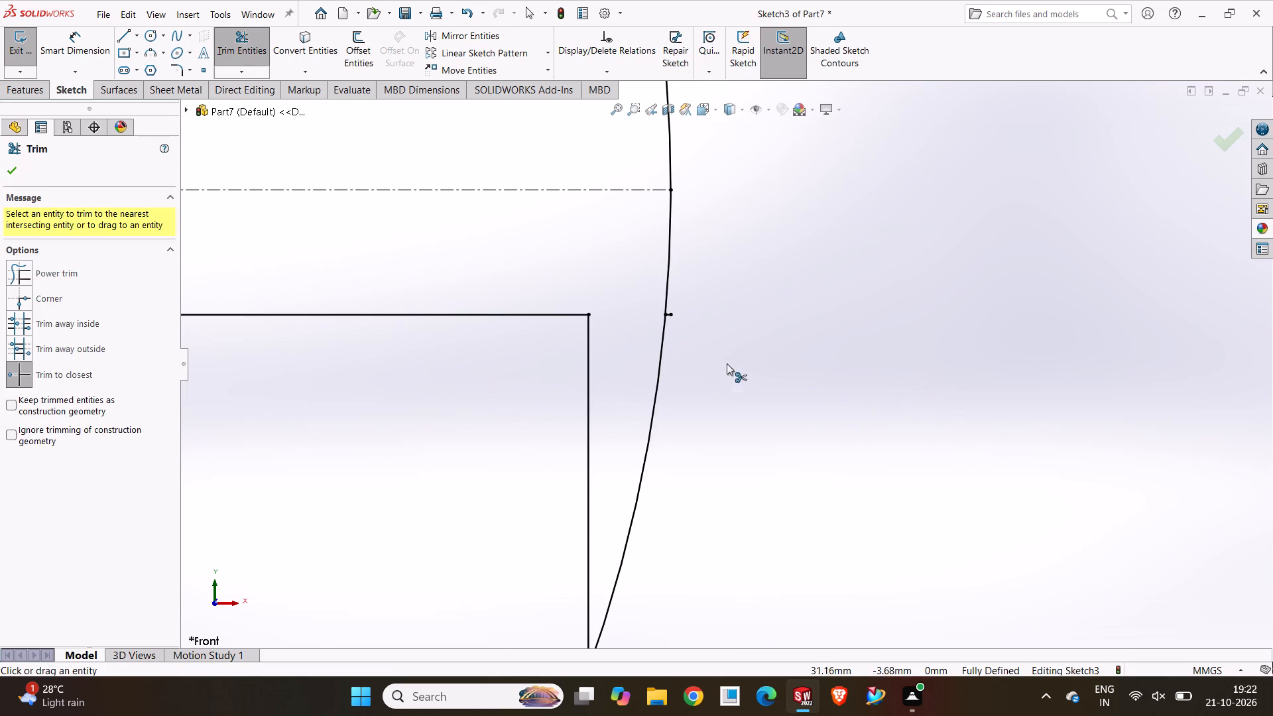
pyautogui.click(674, 313)
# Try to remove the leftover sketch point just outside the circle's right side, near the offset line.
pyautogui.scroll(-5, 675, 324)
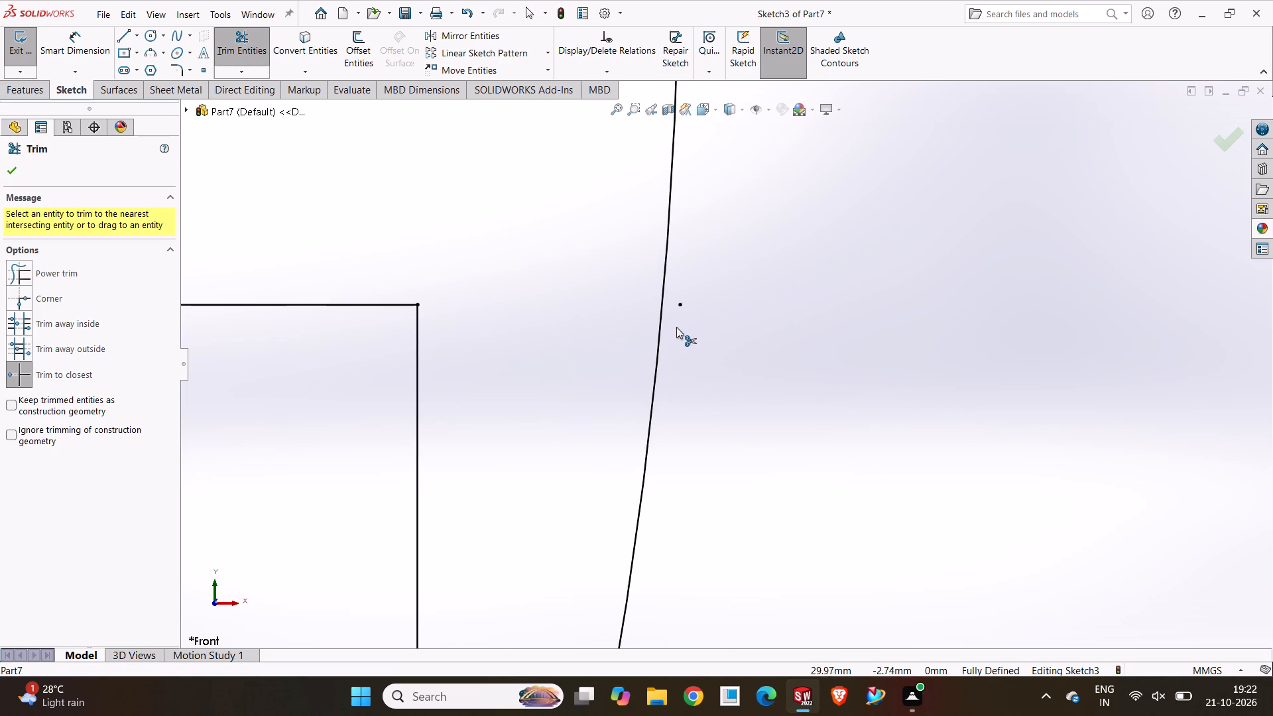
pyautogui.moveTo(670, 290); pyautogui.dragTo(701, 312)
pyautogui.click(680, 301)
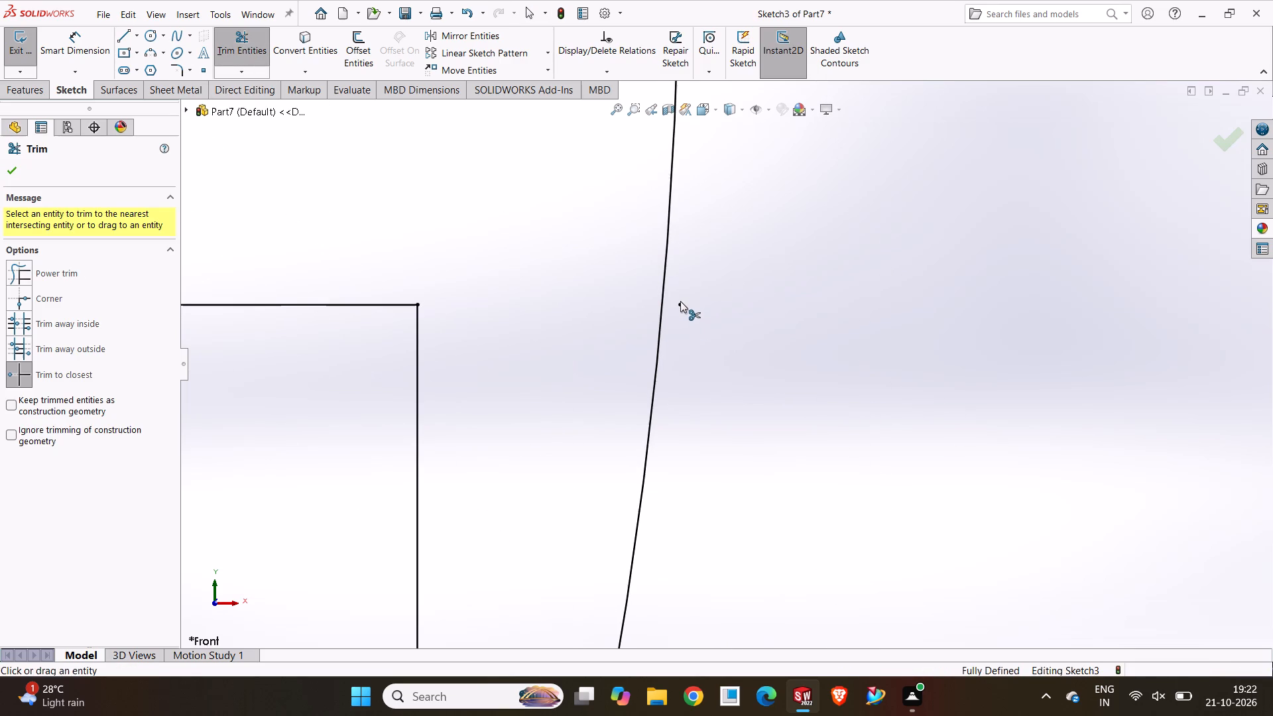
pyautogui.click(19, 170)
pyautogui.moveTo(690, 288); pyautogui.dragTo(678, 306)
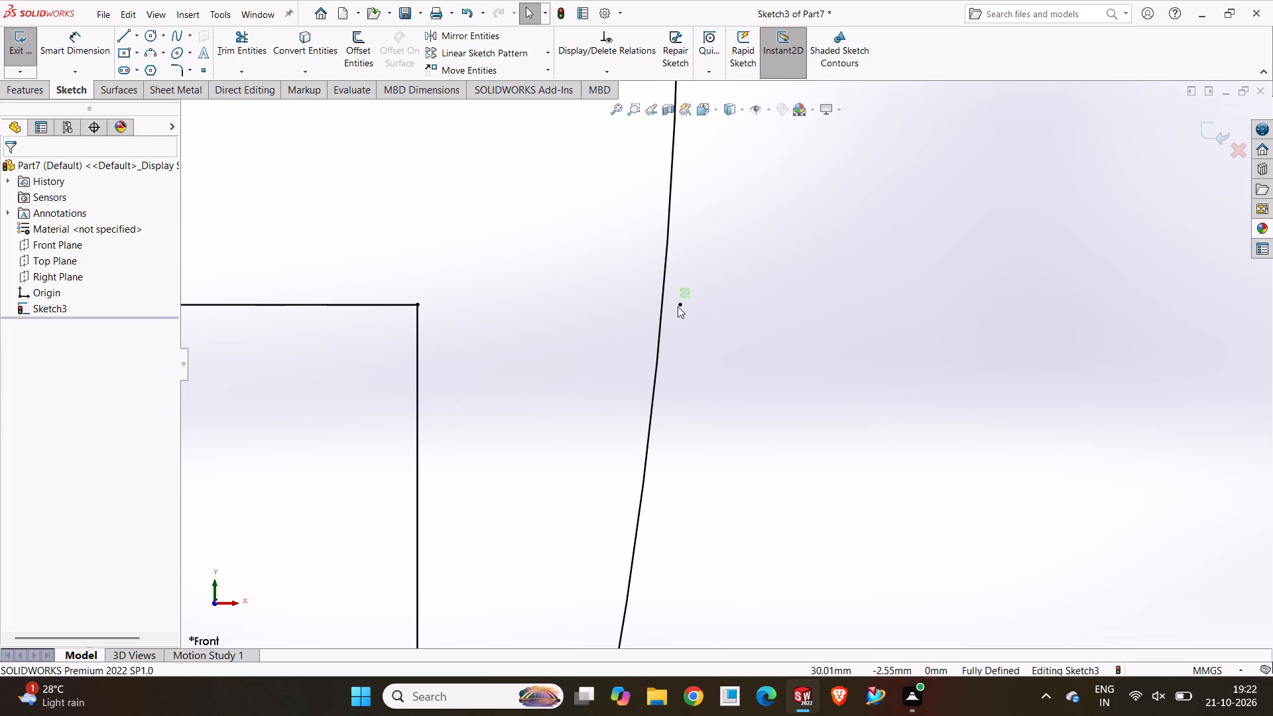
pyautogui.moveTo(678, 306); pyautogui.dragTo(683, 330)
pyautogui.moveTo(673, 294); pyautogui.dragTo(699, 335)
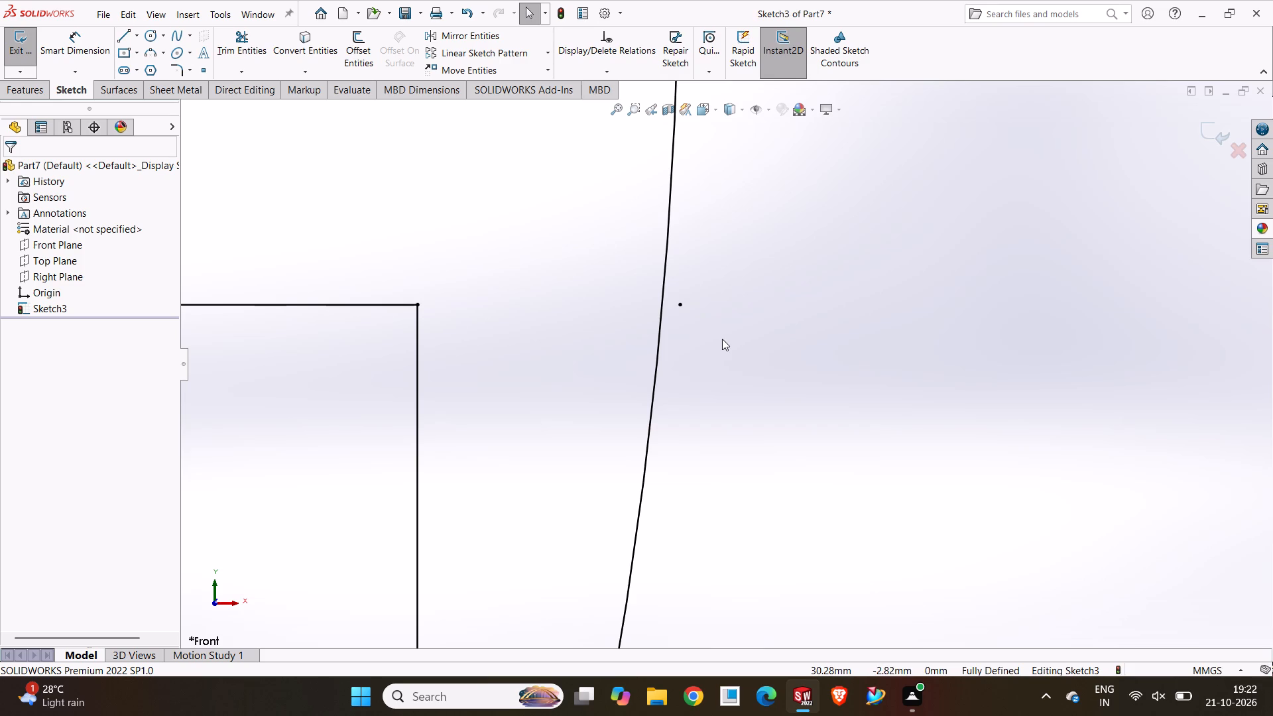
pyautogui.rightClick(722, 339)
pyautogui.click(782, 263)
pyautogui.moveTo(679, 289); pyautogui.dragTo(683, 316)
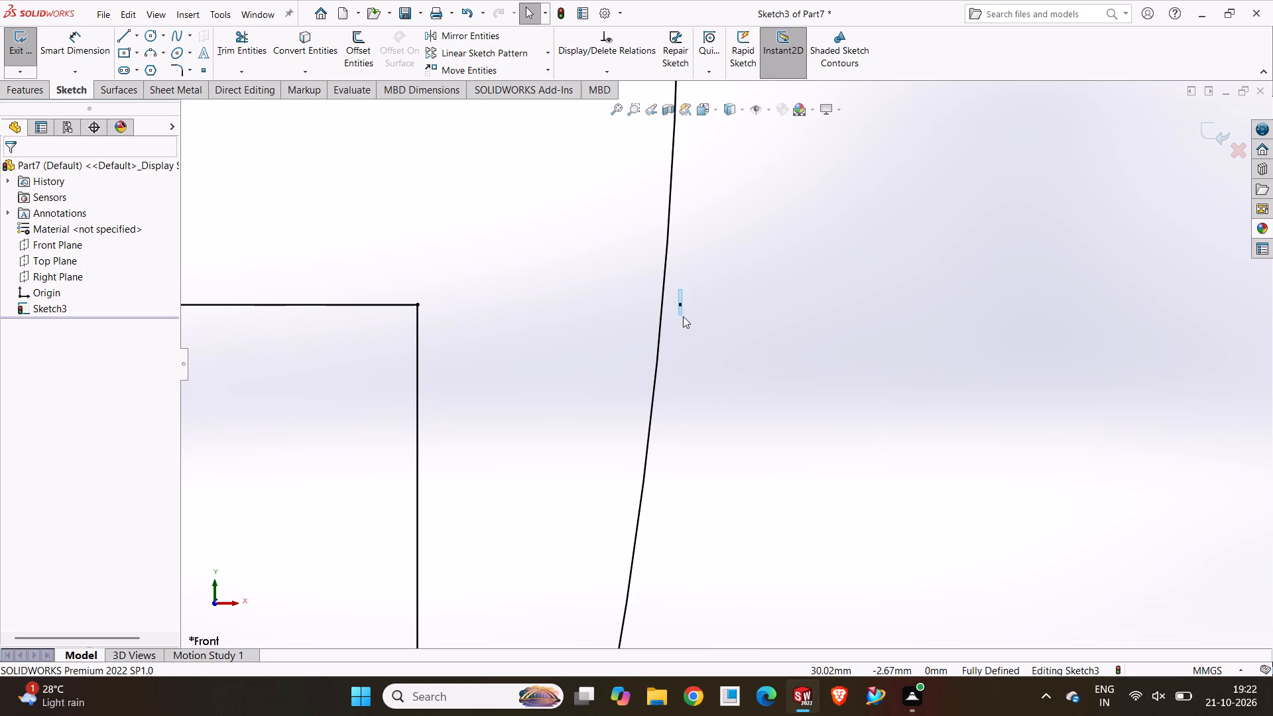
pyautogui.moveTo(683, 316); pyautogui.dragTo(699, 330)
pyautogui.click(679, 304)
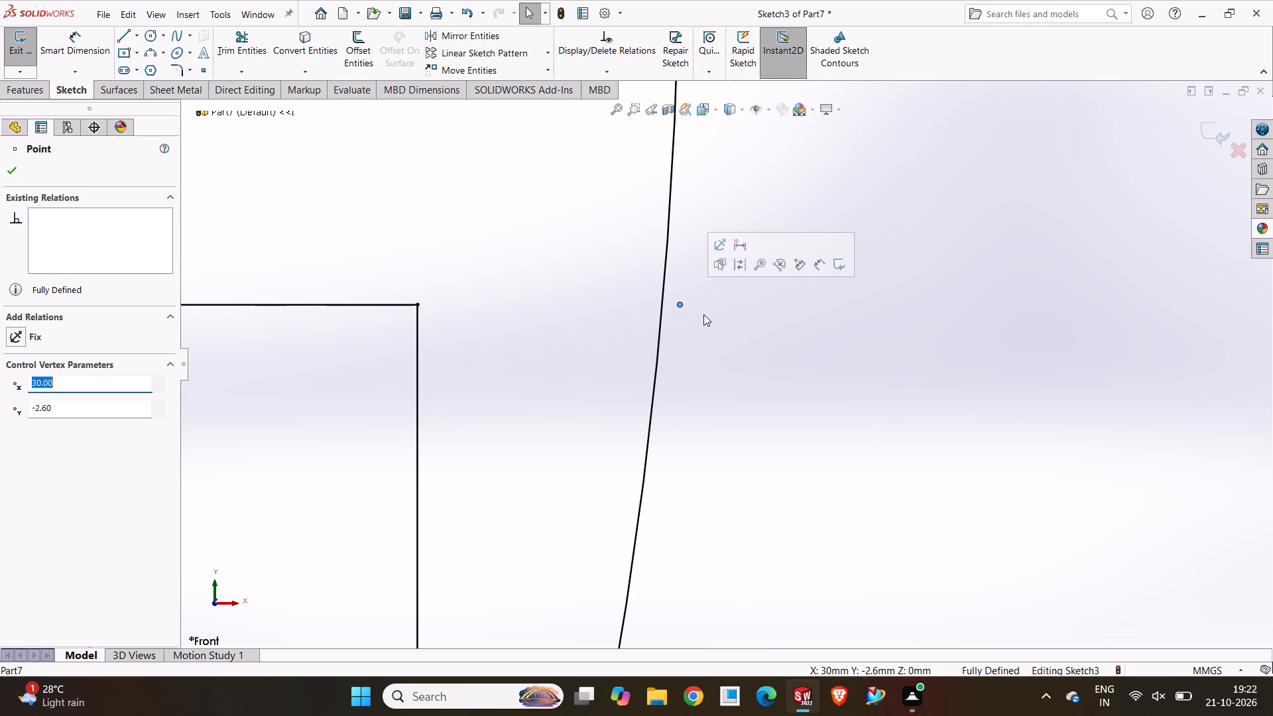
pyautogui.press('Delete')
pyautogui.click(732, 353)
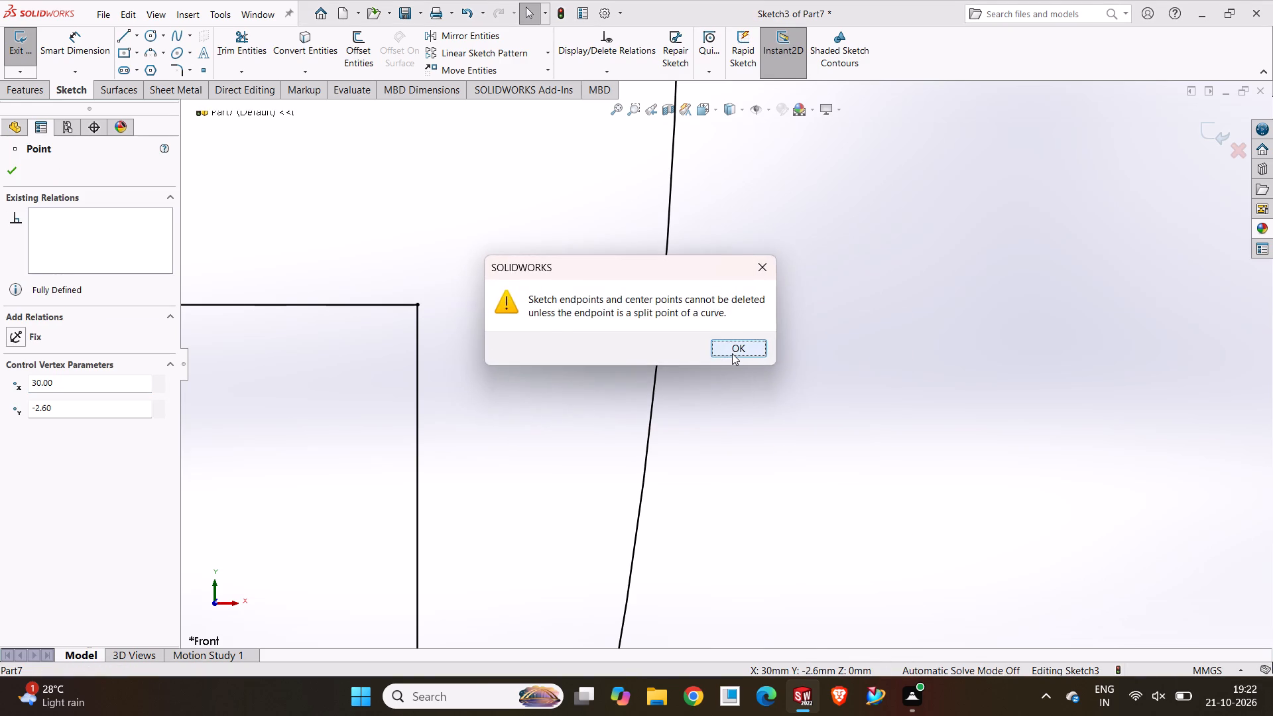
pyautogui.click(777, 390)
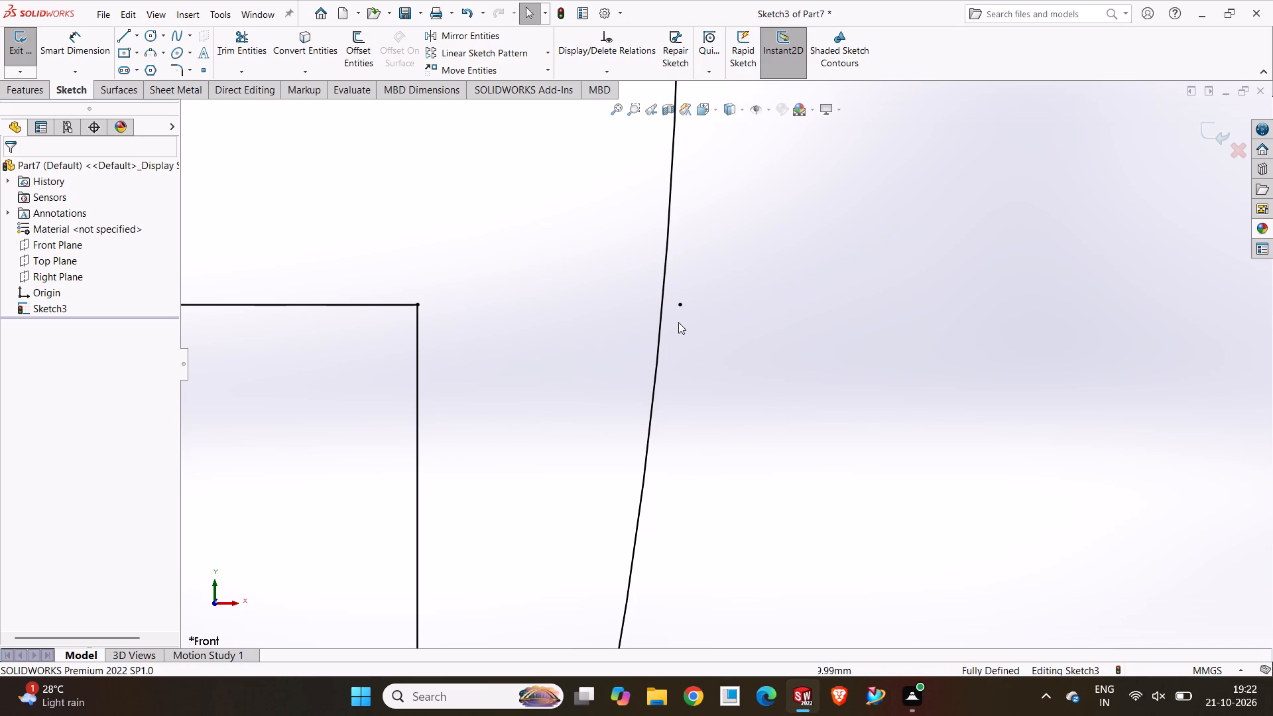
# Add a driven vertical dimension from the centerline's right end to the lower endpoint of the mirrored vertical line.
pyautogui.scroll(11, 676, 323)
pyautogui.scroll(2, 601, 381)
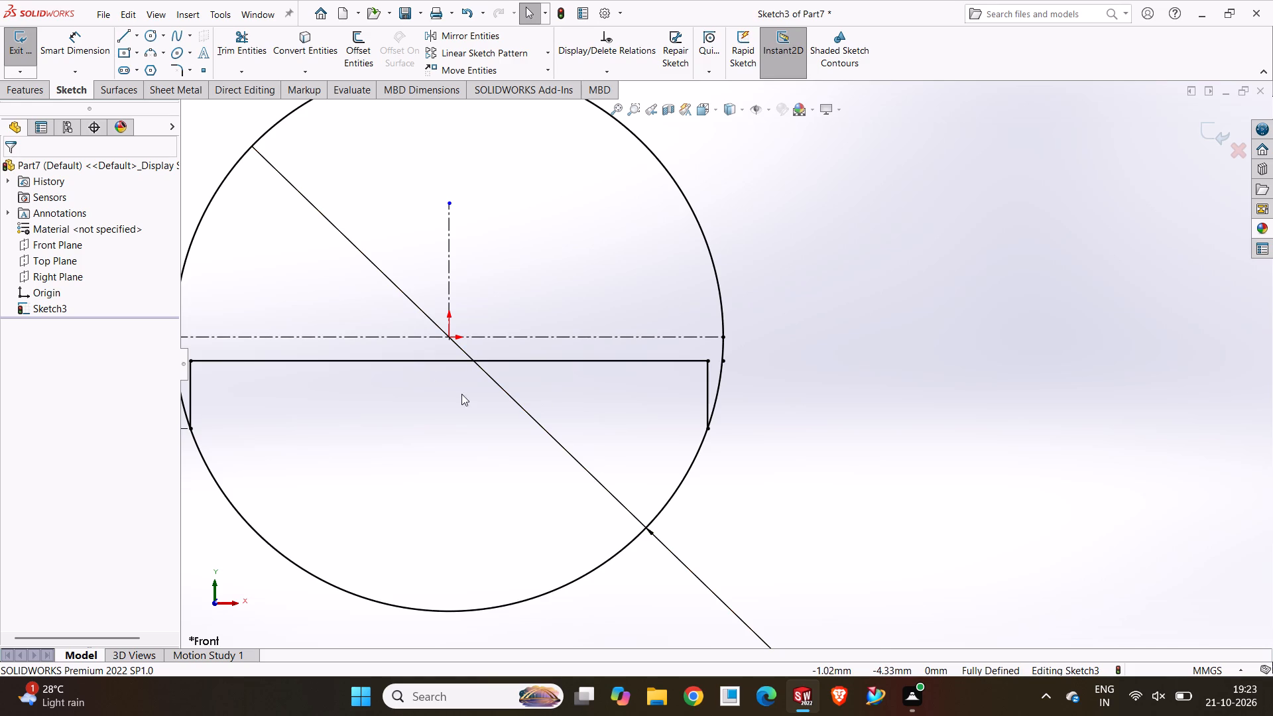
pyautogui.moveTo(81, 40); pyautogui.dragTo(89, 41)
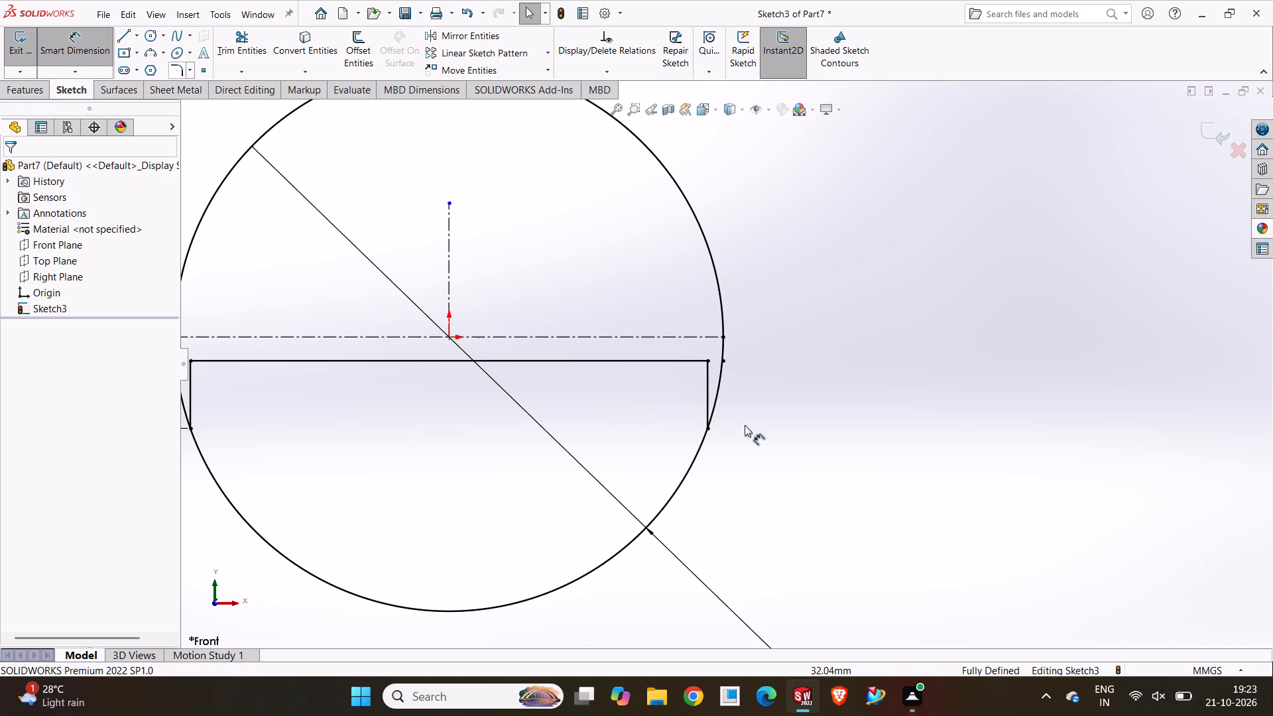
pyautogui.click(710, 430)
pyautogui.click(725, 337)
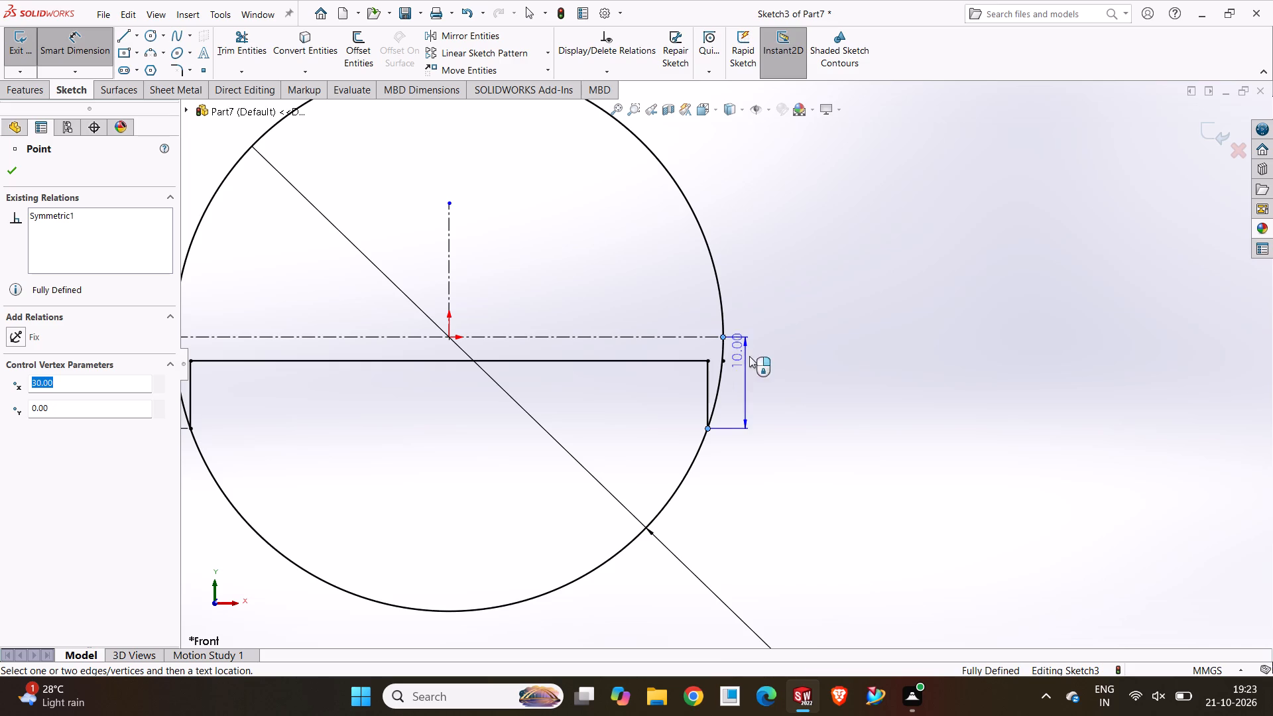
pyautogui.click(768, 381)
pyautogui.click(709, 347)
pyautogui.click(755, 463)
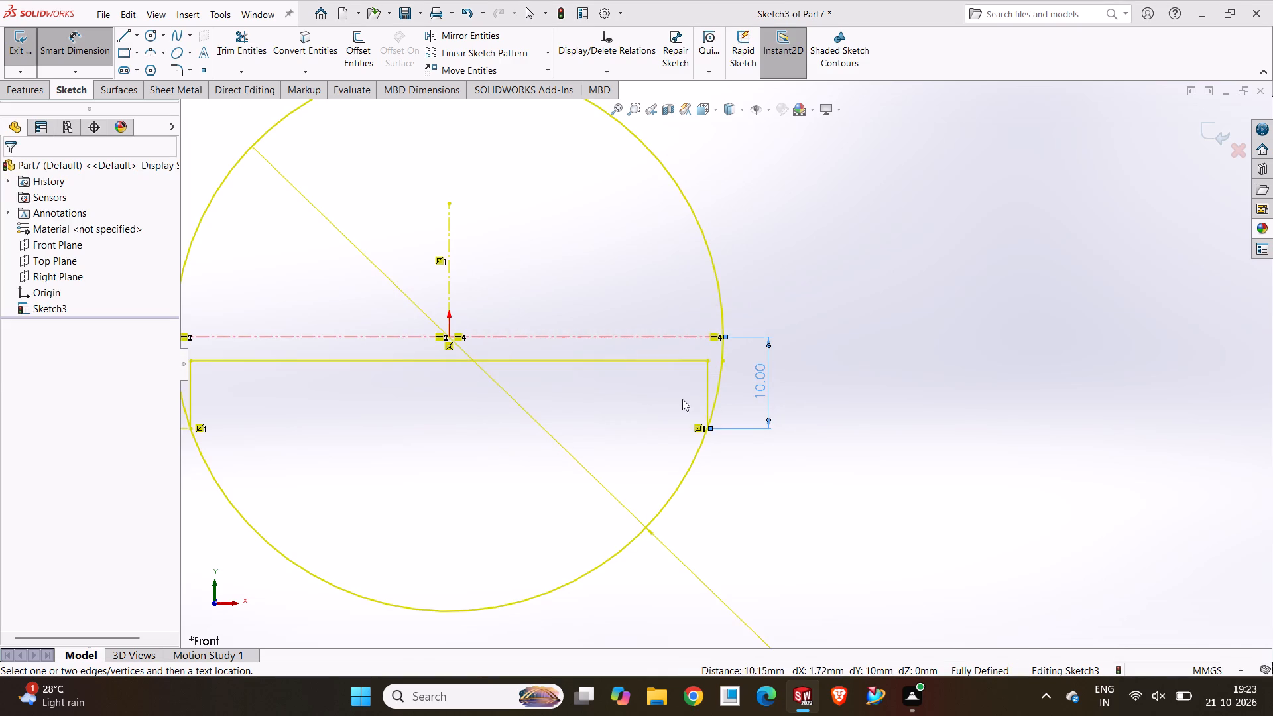
# Trim away the mirrored vertical line on the circle's right side, including its stub beyond the circle.
pyautogui.scroll(-18, 682, 400)
pyautogui.scroll(-4, 756, 454)
pyautogui.scroll(-3, 615, 446)
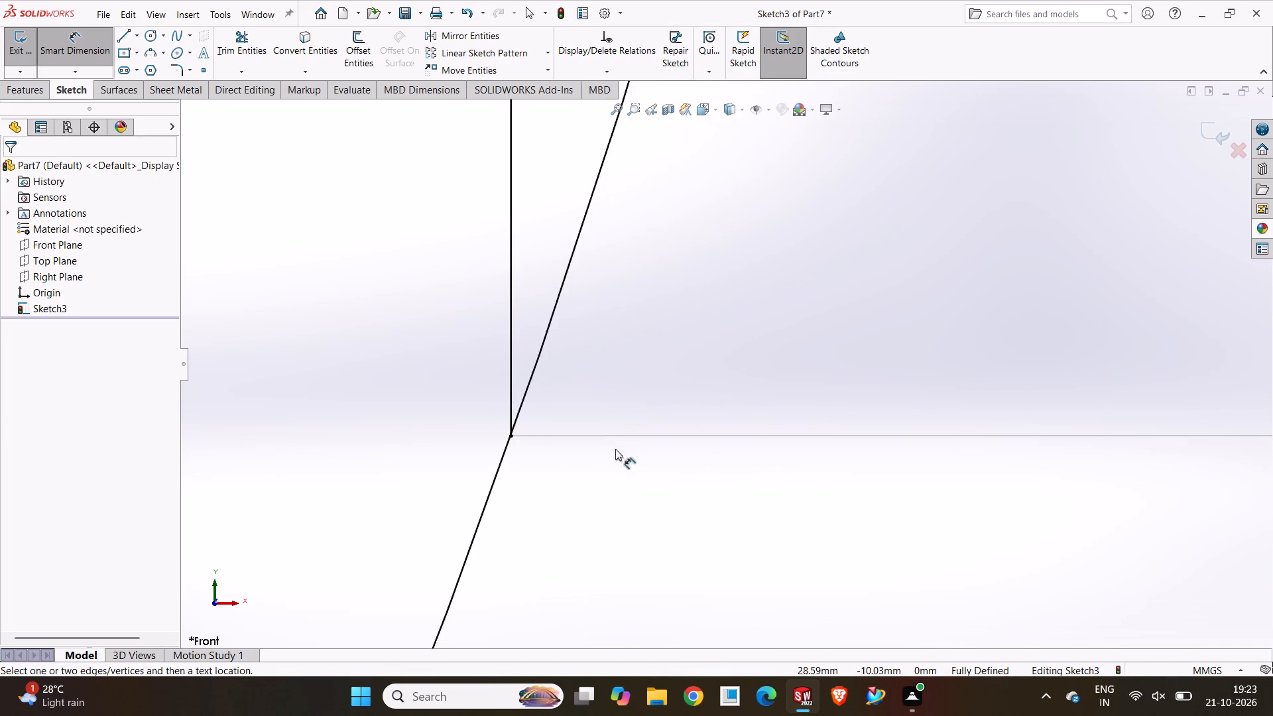
pyautogui.scroll(-2, 615, 449)
pyautogui.scroll(-13, 365, 392)
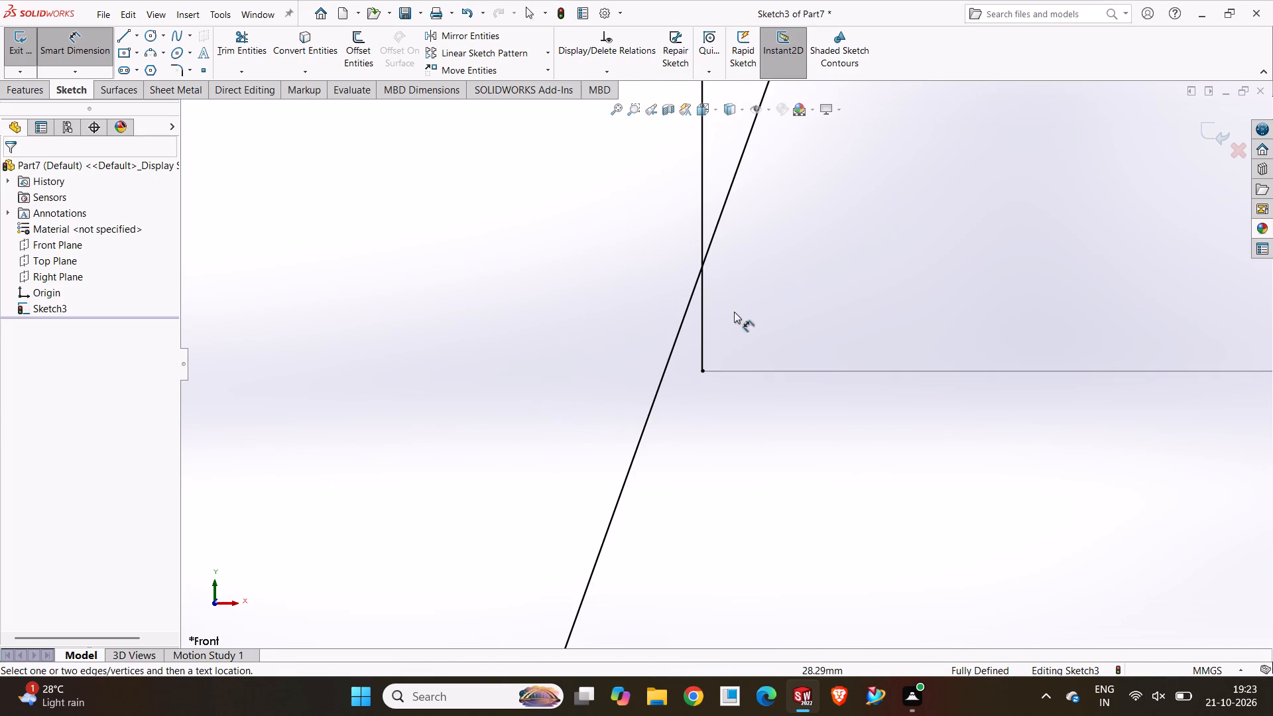
pyautogui.click(233, 50)
pyautogui.click(707, 314)
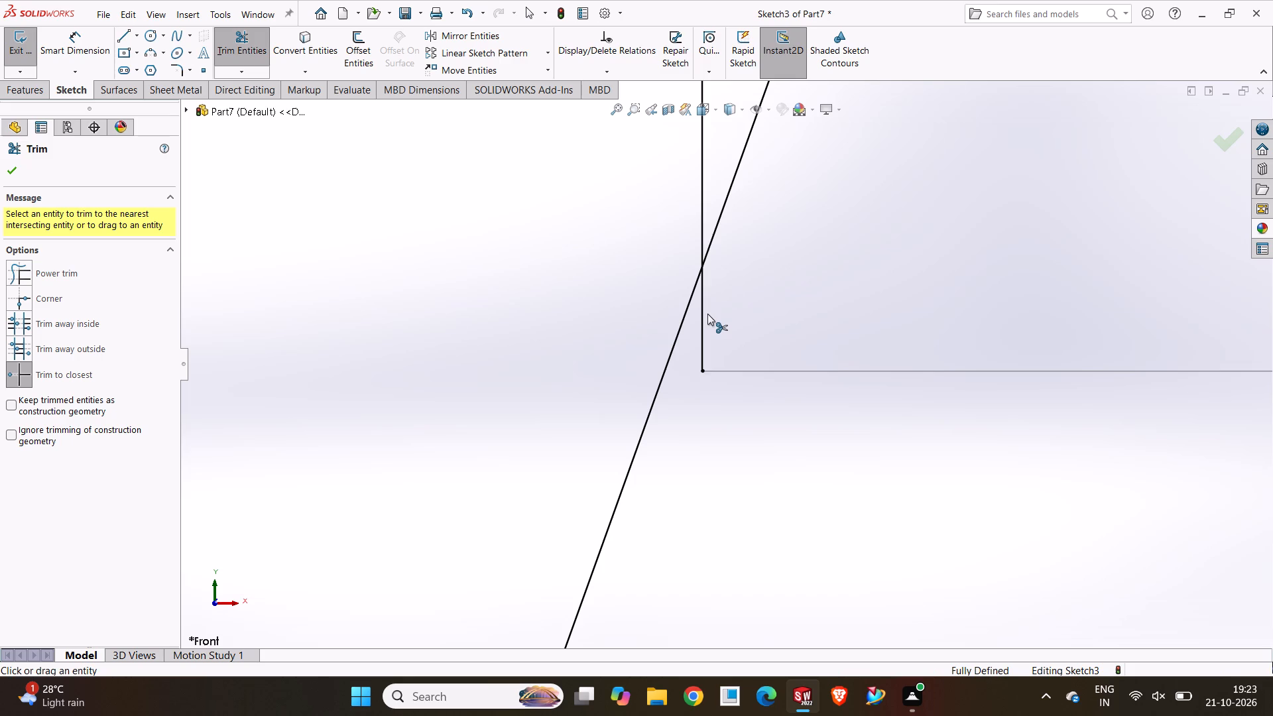
pyautogui.click(698, 324)
pyautogui.click(701, 324)
pyautogui.click(15, 166)
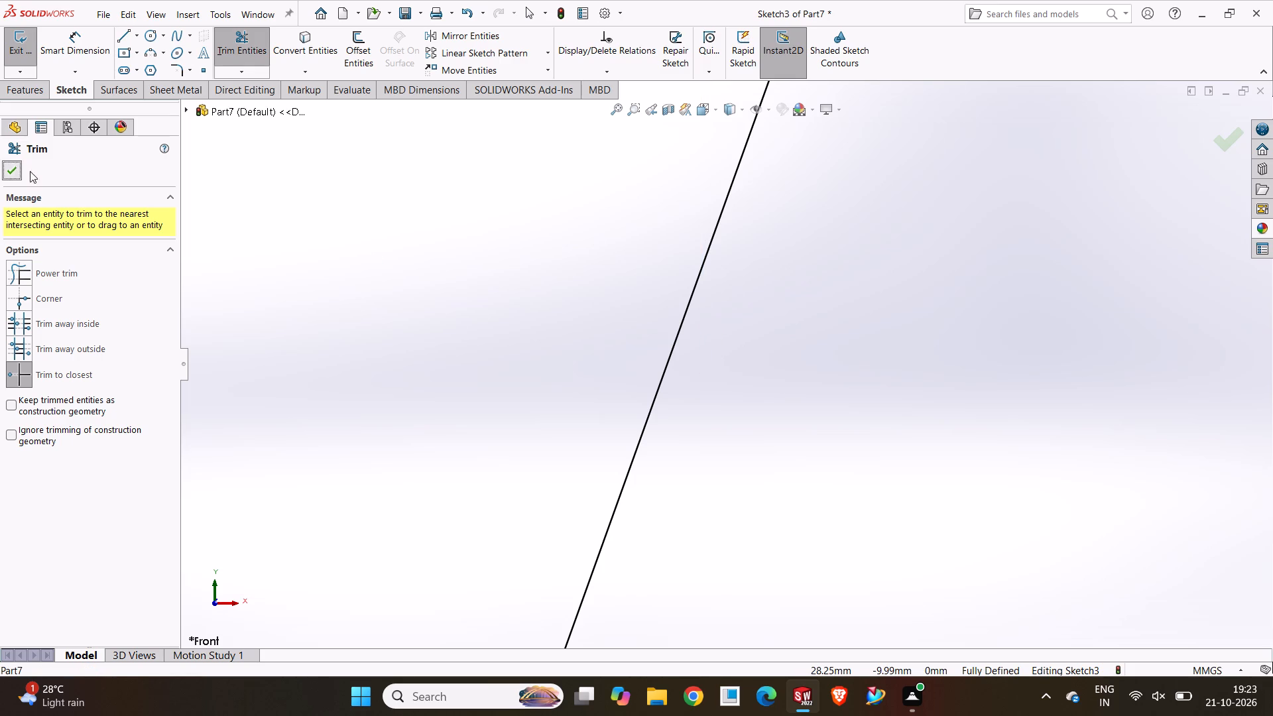
# Draw a vertical line about 11.6 mm long downward from the offset line's right end, crossing the circle.
pyautogui.scroll(20, 417, 280)
pyautogui.scroll(11, 417, 280)
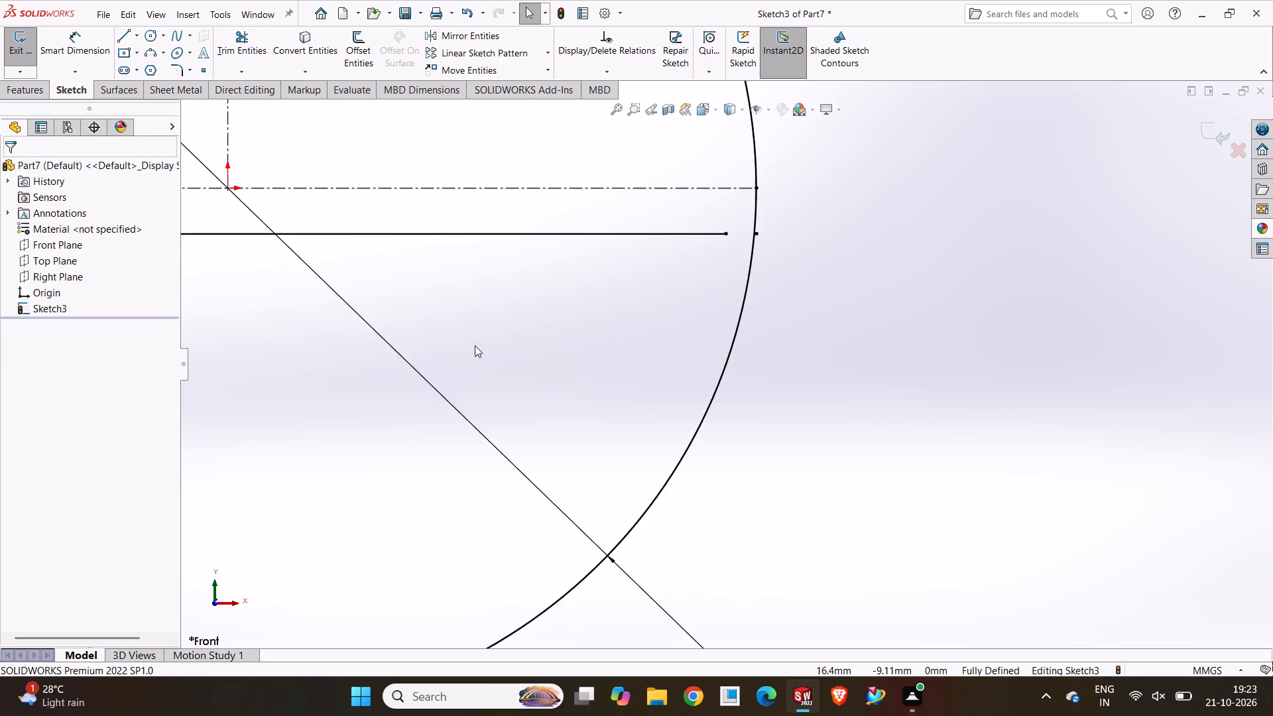
pyautogui.scroll(4, 475, 345)
pyautogui.scroll(-16, 389, 367)
pyautogui.scroll(2, 821, 507)
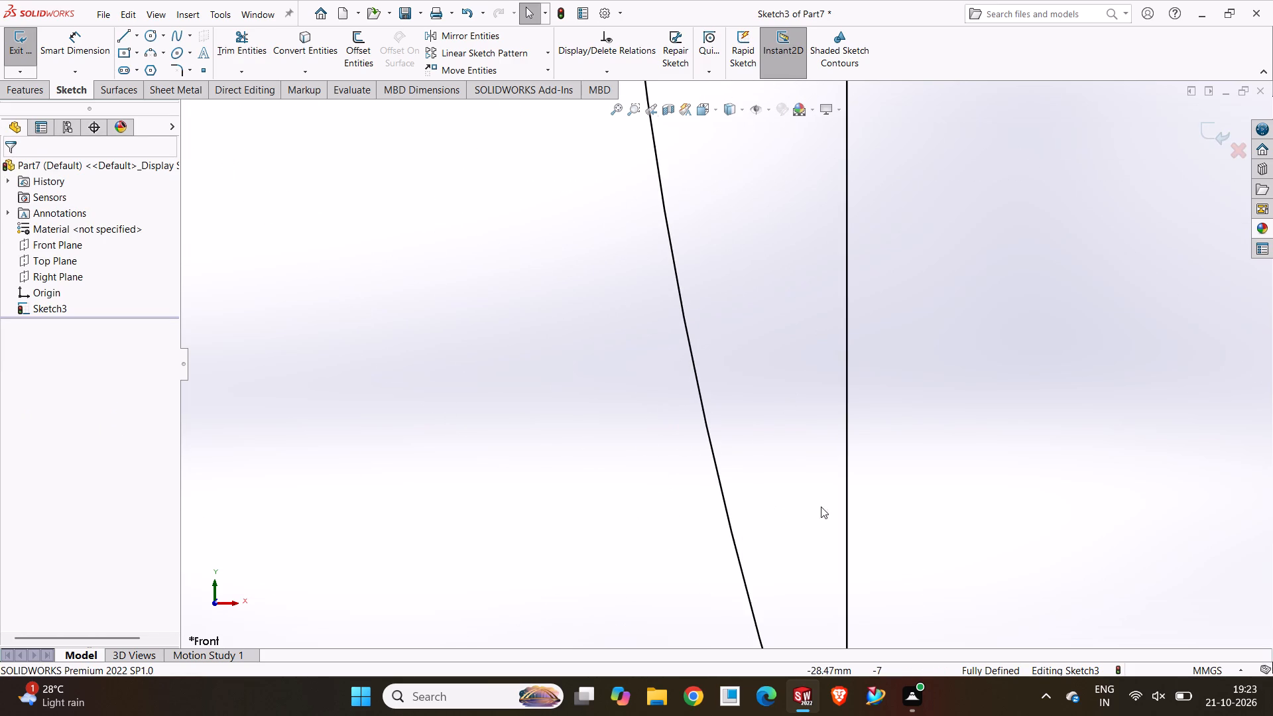
pyautogui.scroll(3, 821, 507)
pyautogui.scroll(-4, 773, 512)
pyautogui.scroll(15, 748, 528)
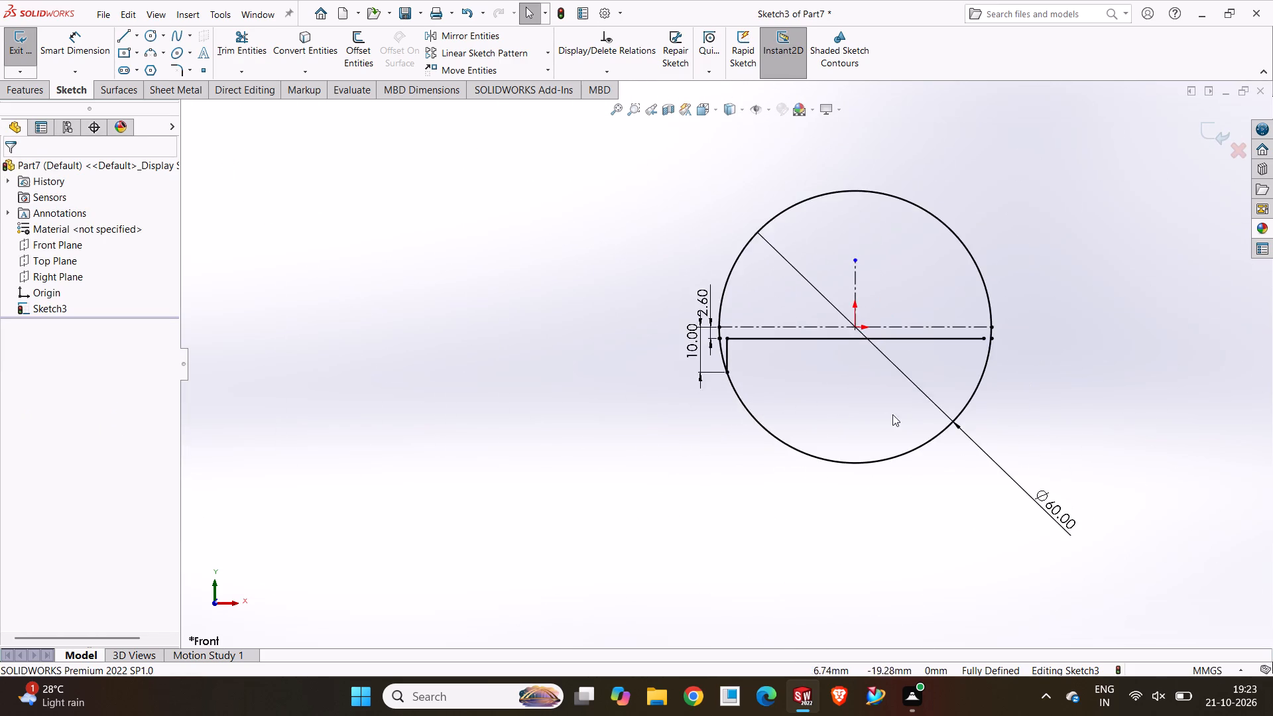
pyautogui.scroll(-5, 920, 398)
pyautogui.scroll(-3, 946, 308)
pyautogui.scroll(4, 946, 308)
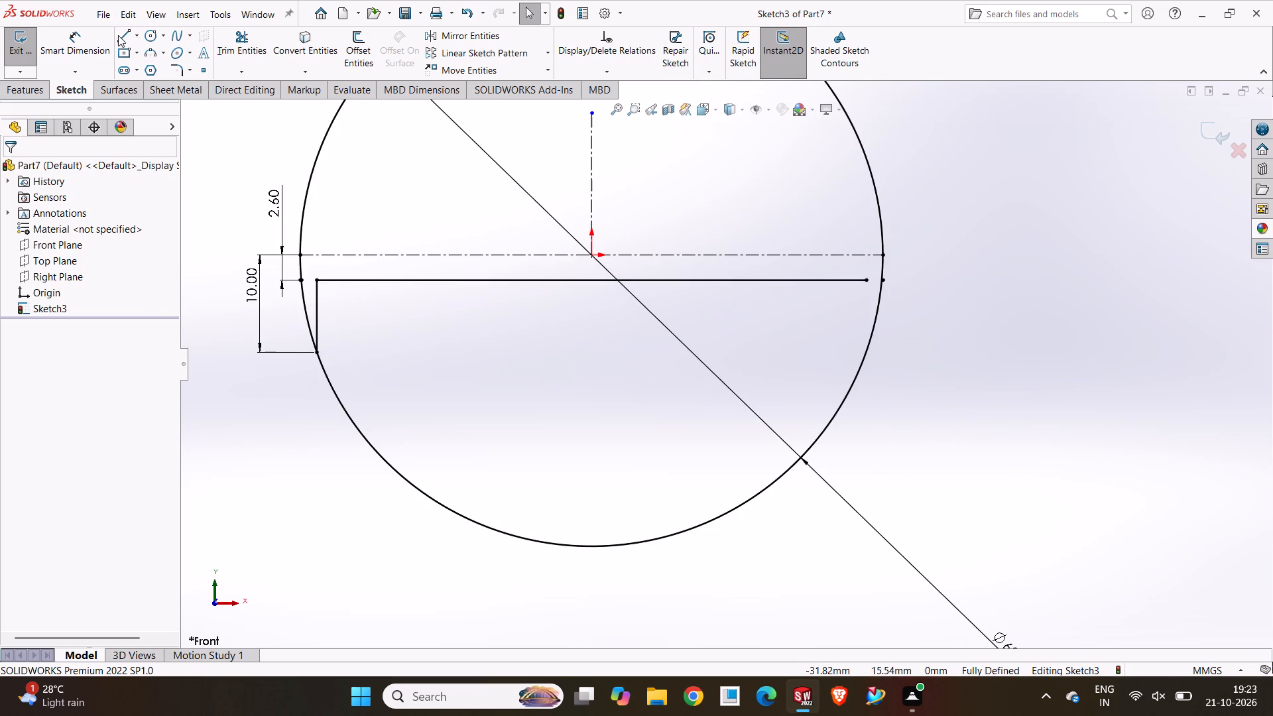
pyautogui.click(118, 34)
pyautogui.scroll(-6, 885, 349)
pyautogui.scroll(4, 747, 215)
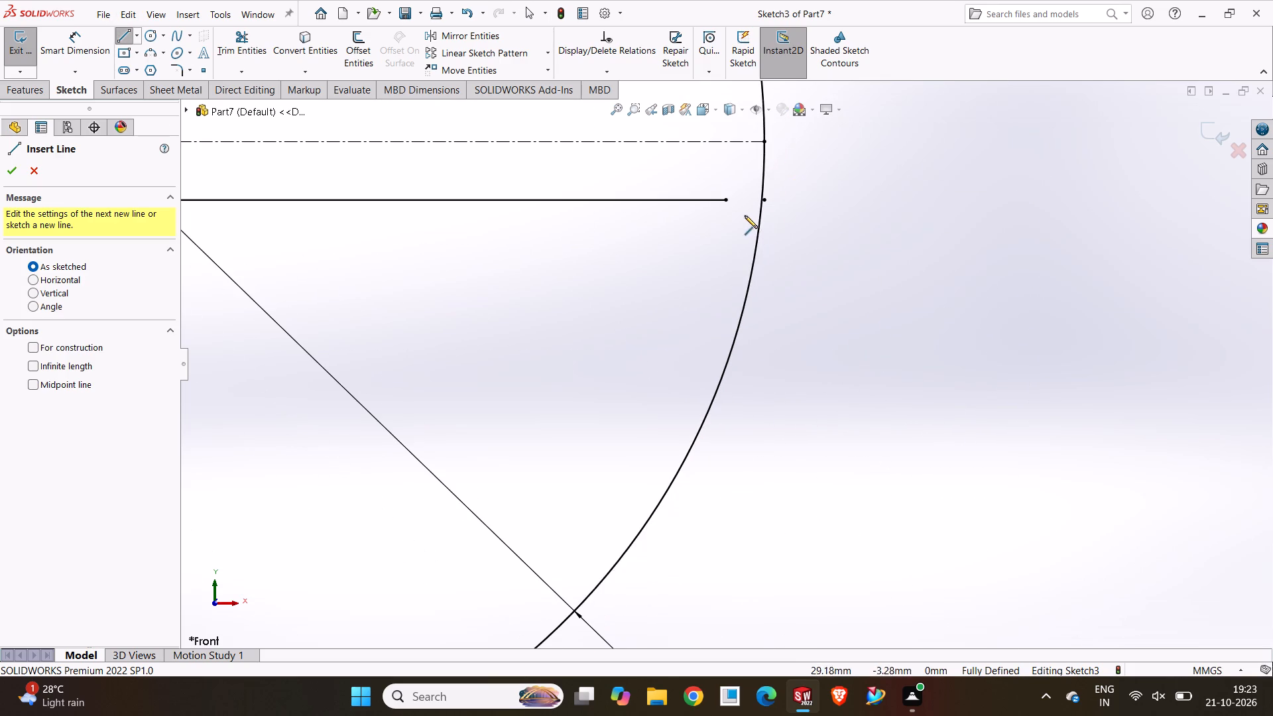
pyautogui.click(726, 200)
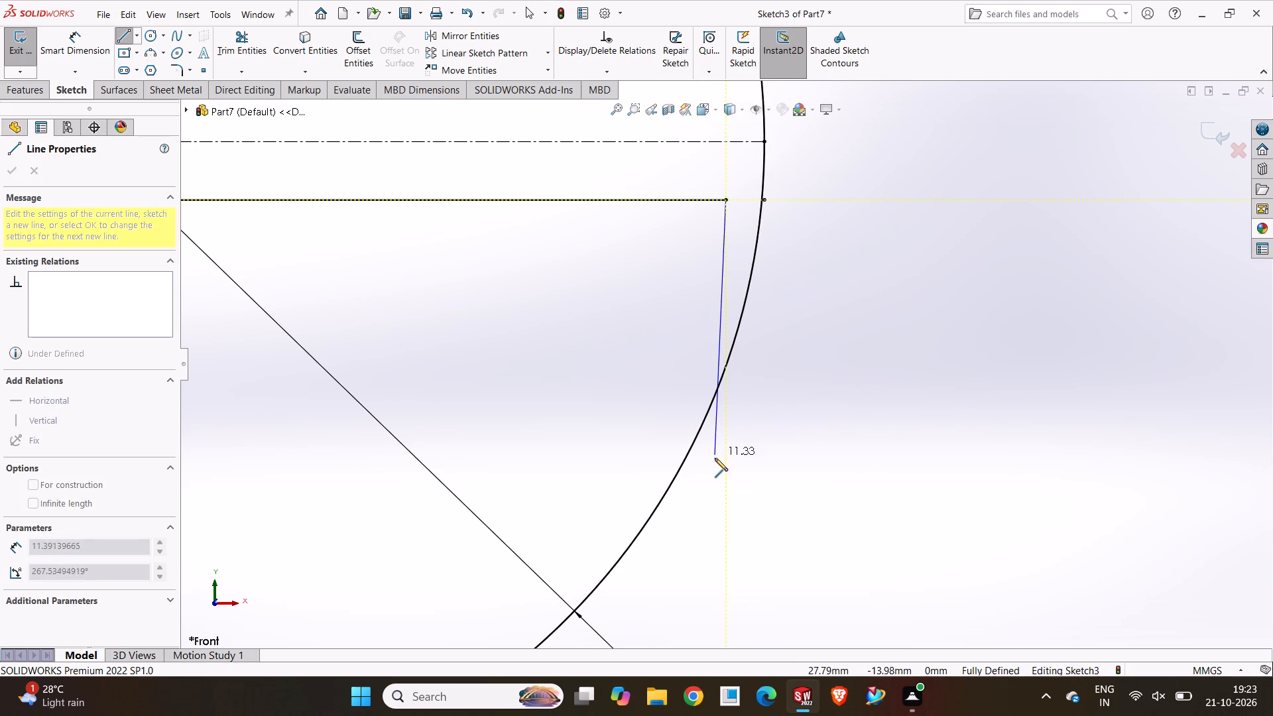
pyautogui.click(724, 461)
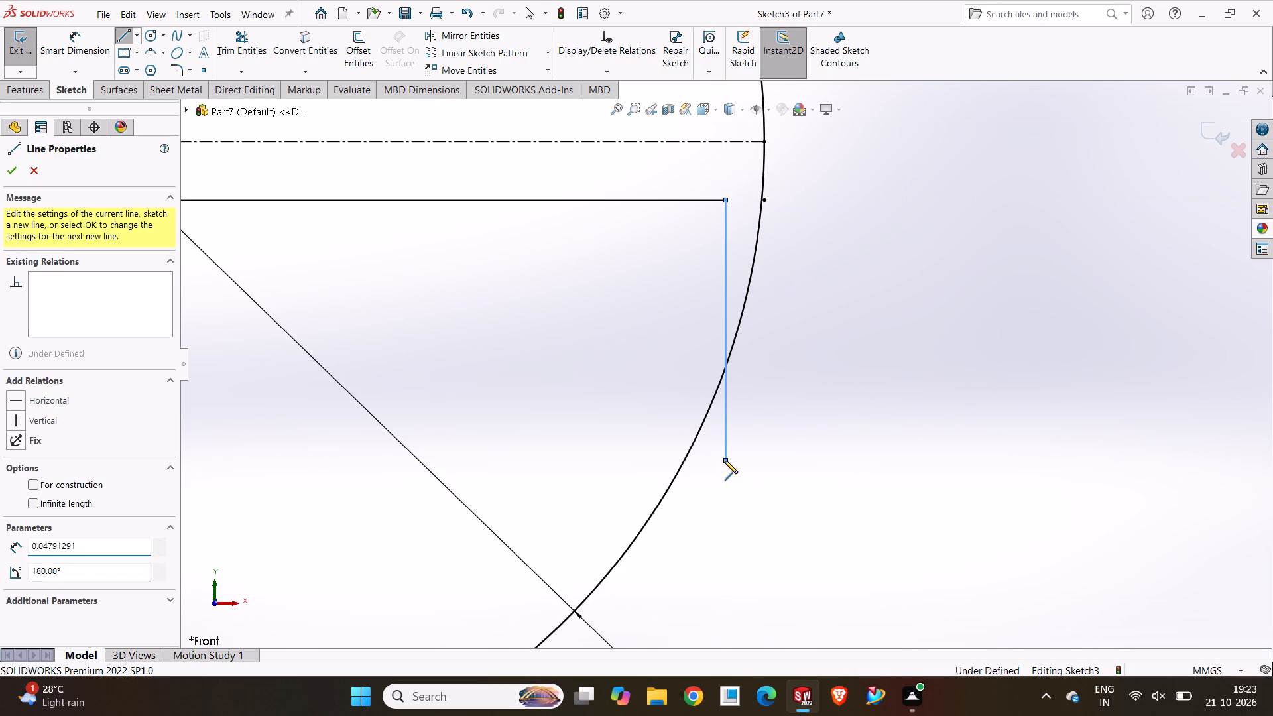
pyautogui.press('Escape')
pyautogui.click(749, 478)
# Make the new vertical line's lower endpoint coincident with the circle.
pyautogui.click(728, 459)
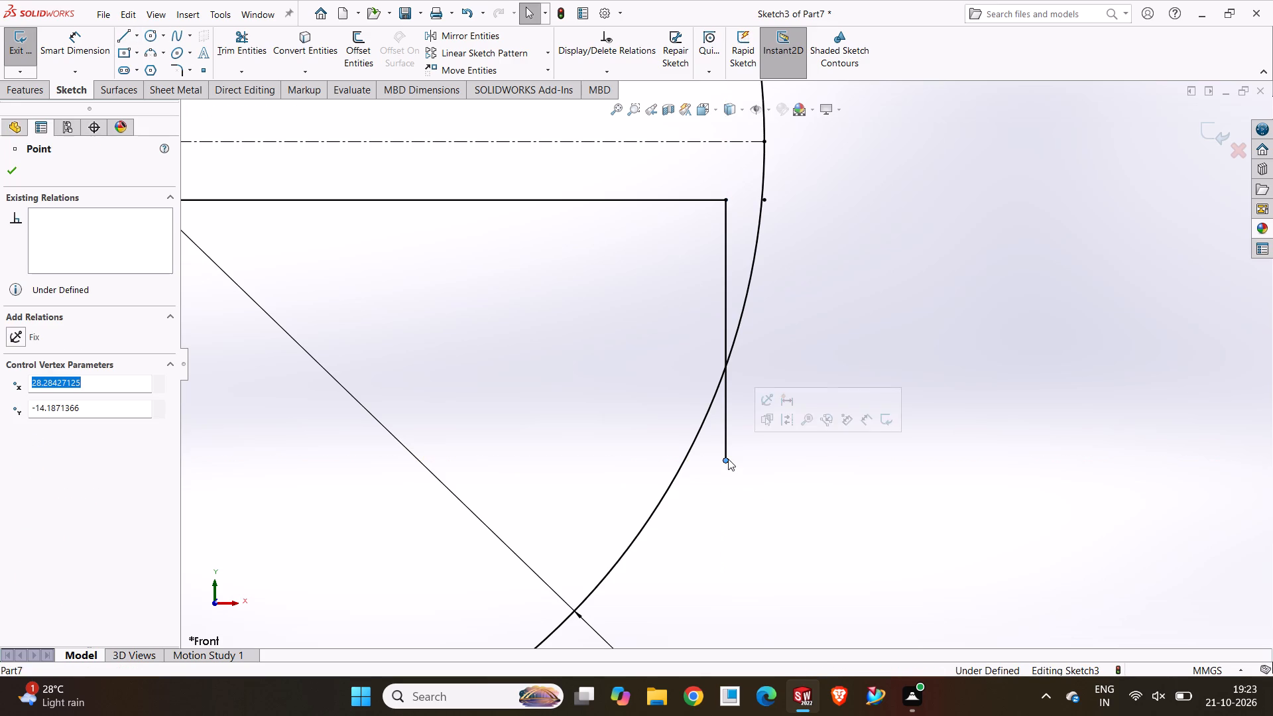
pyautogui.keyDown('ctrl'); pyautogui.click(737, 343); pyautogui.keyUp('ctrl')
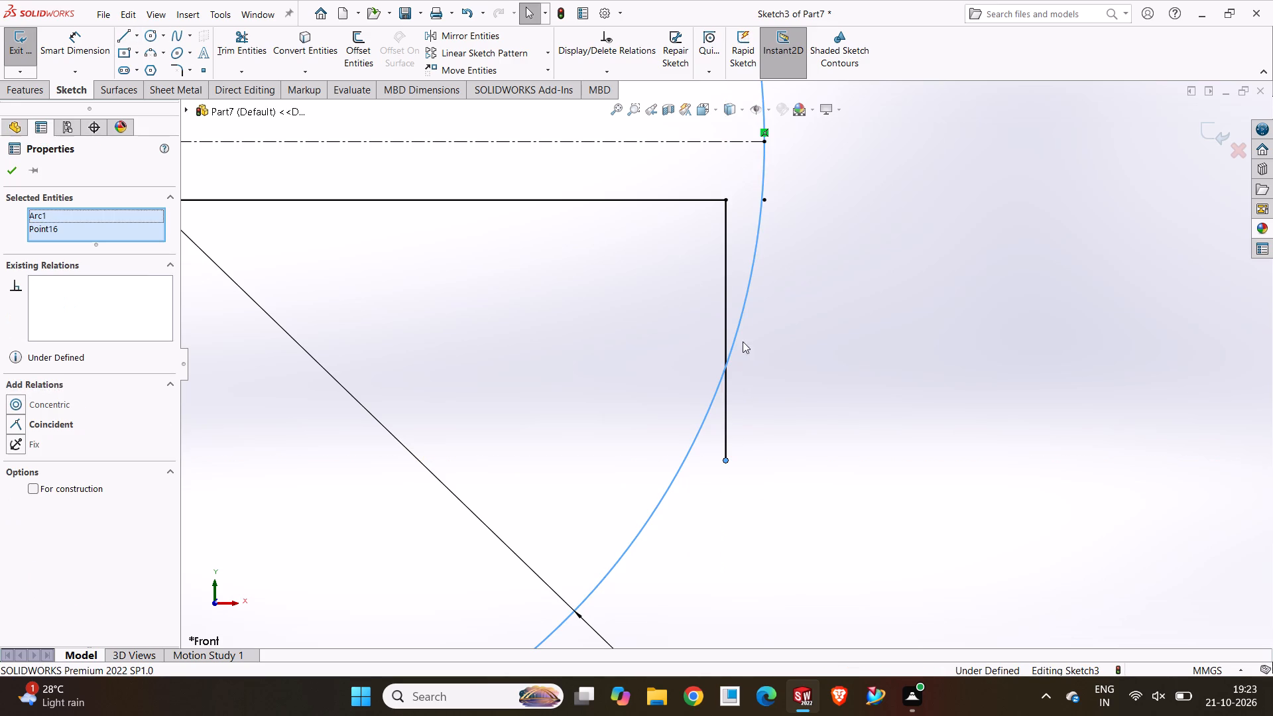
pyautogui.click(791, 286)
pyautogui.click(802, 408)
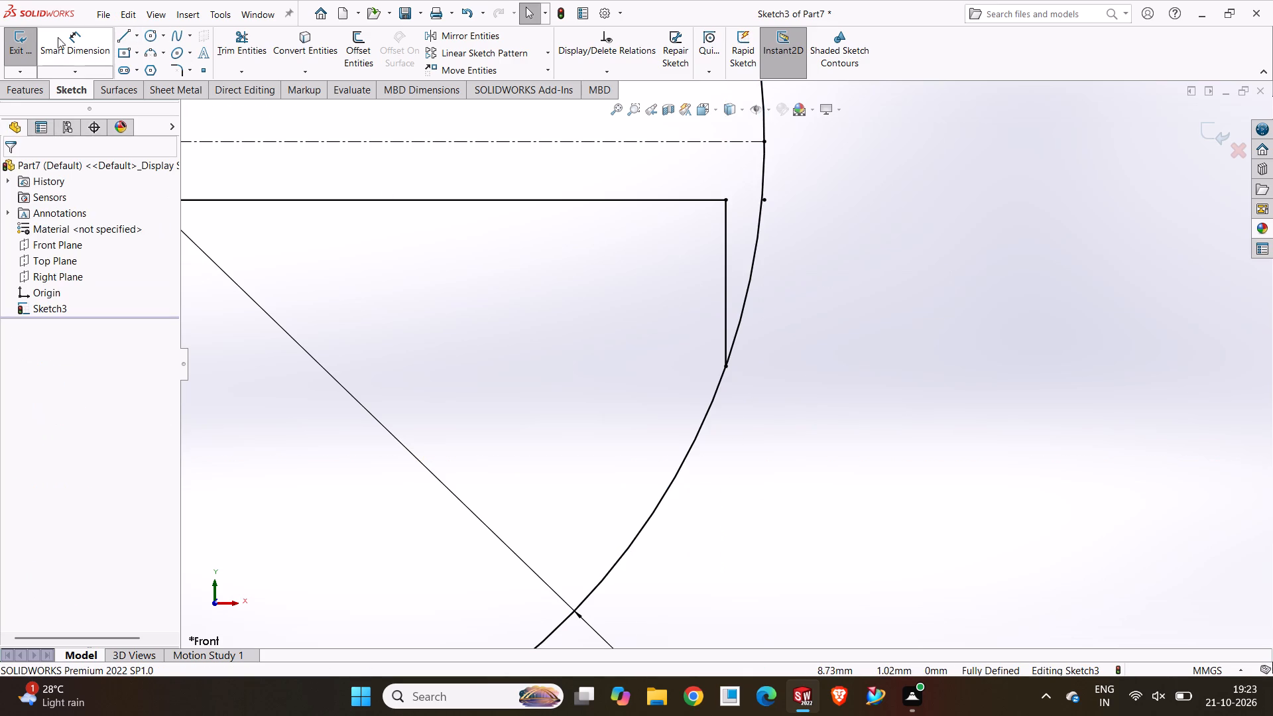
# Add a driven vertical dimension from the centerline's right end to the lower endpoint of the new vertical line.
pyautogui.moveTo(58, 40); pyautogui.dragTo(67, 46)
pyautogui.click(765, 142)
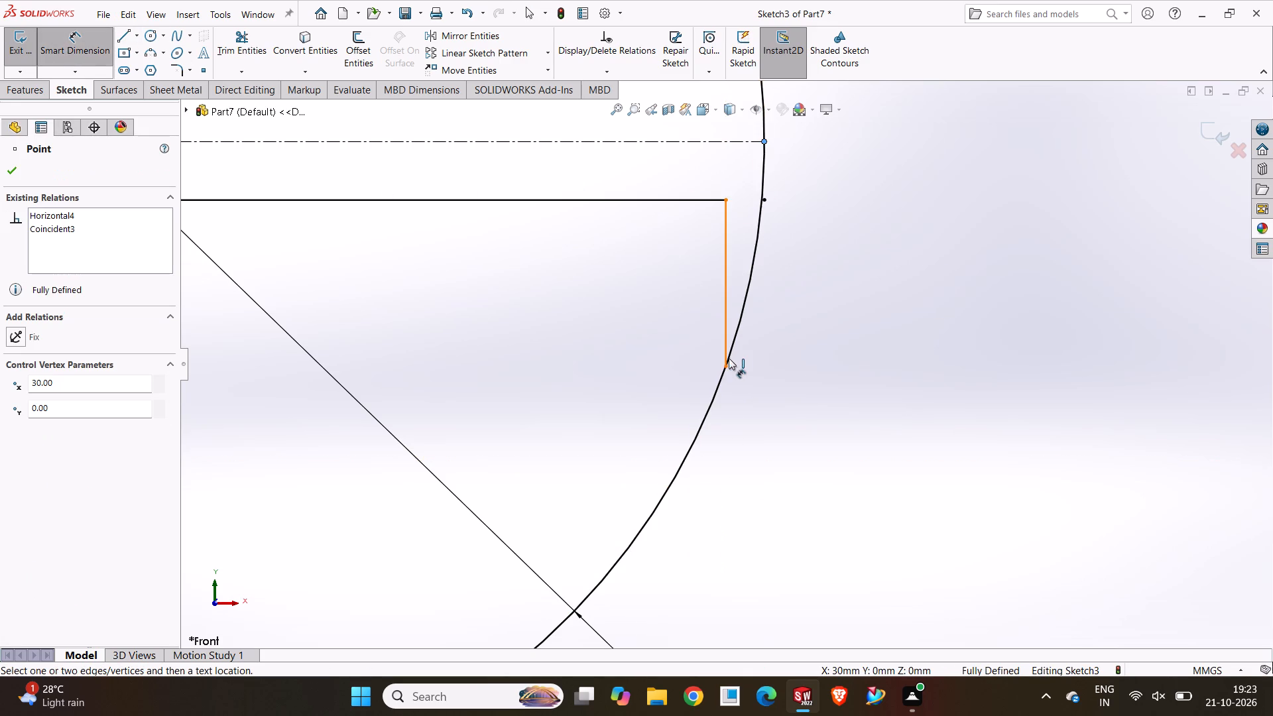
pyautogui.click(725, 365)
pyautogui.click(800, 272)
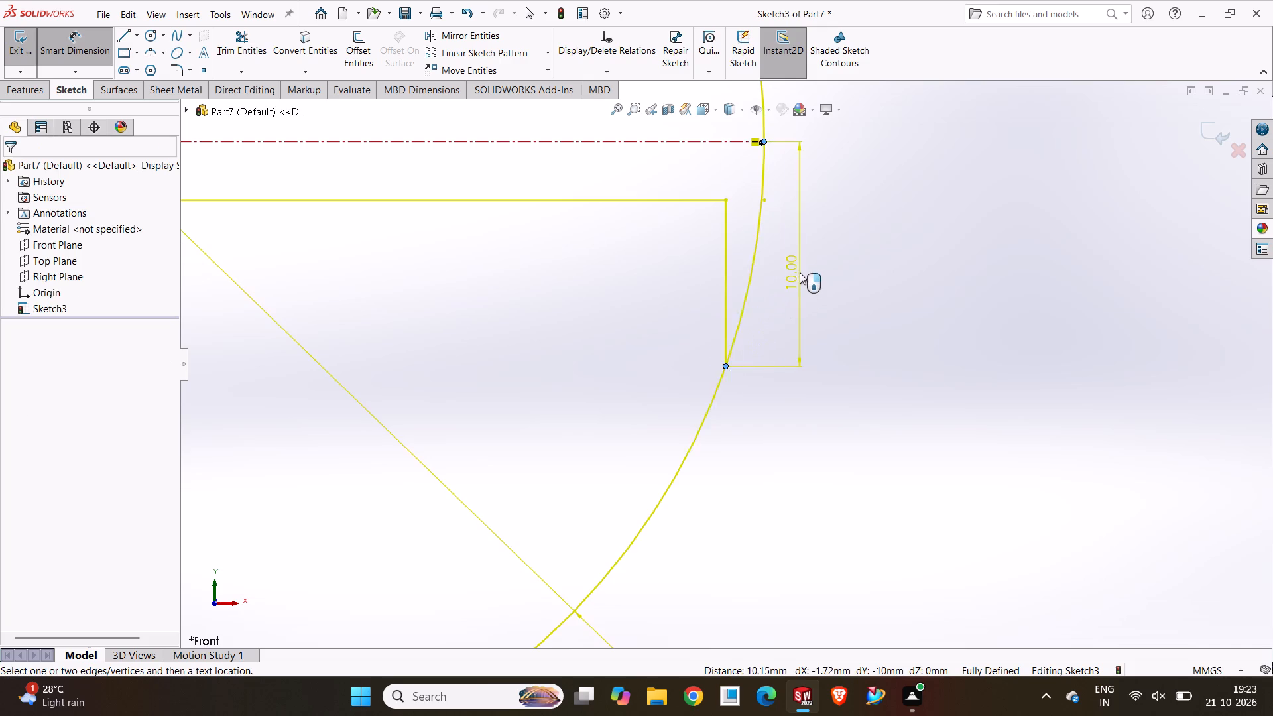
pyautogui.click(717, 345)
pyautogui.click(890, 435)
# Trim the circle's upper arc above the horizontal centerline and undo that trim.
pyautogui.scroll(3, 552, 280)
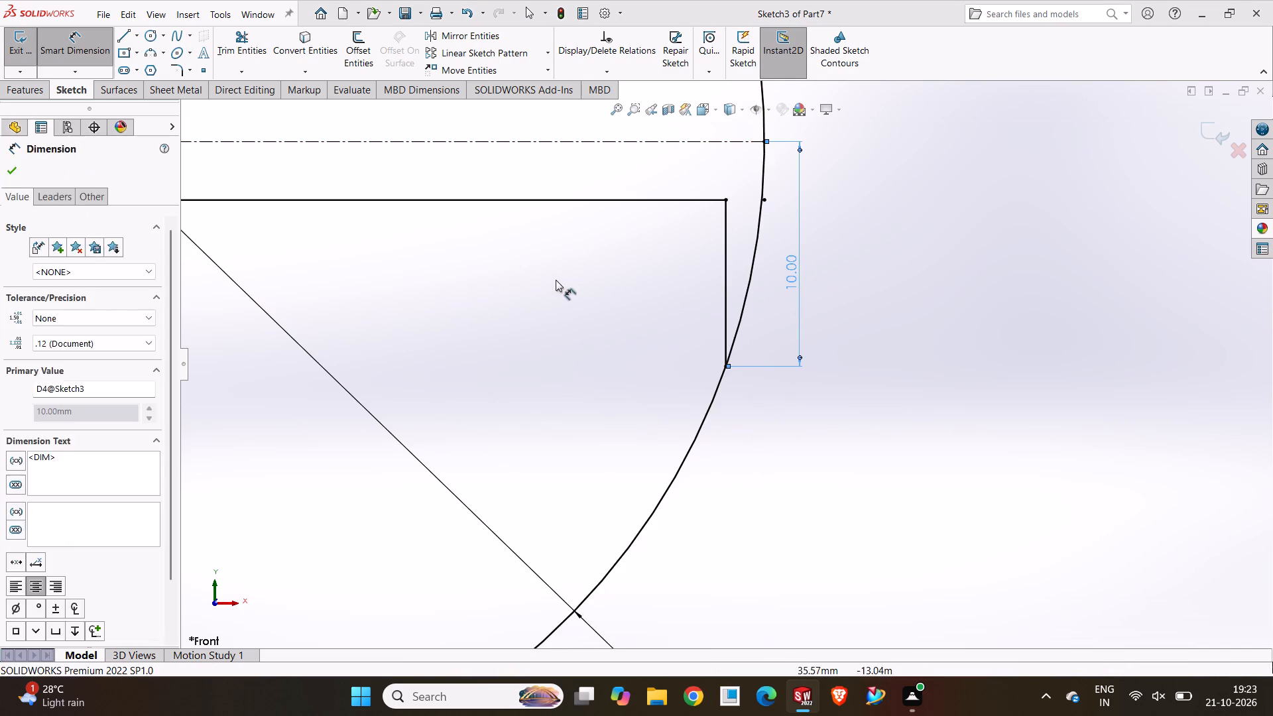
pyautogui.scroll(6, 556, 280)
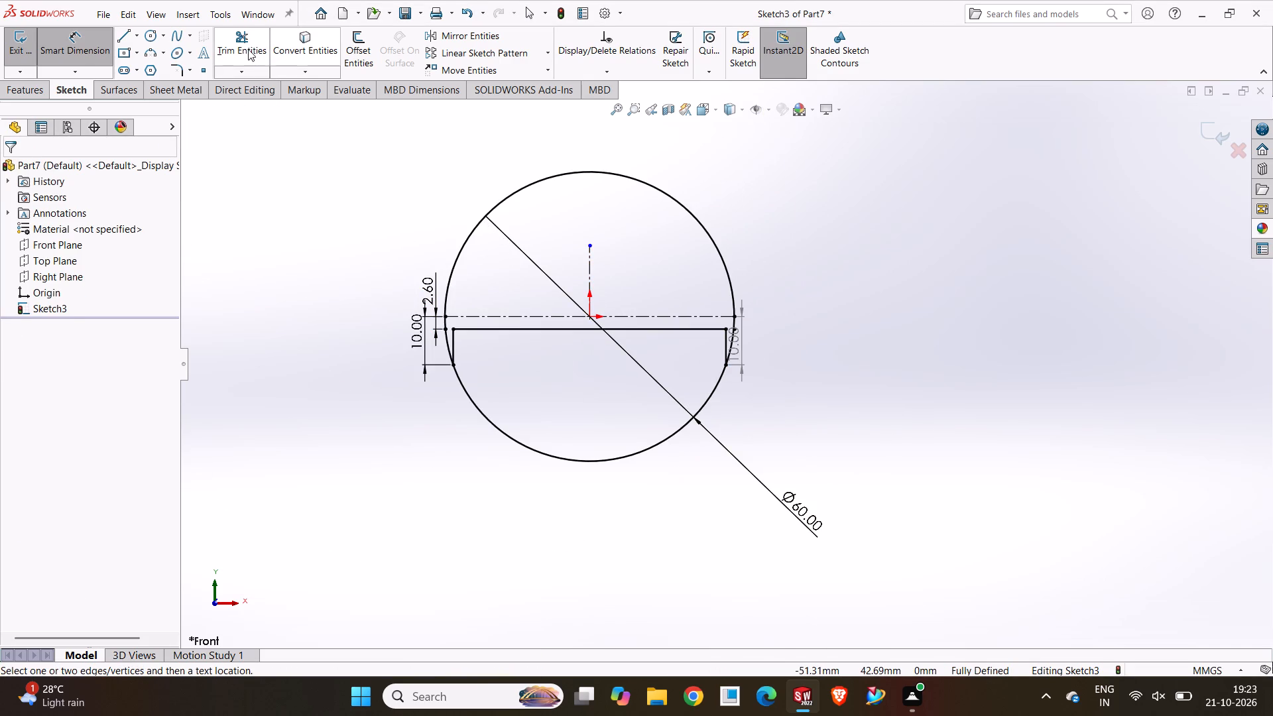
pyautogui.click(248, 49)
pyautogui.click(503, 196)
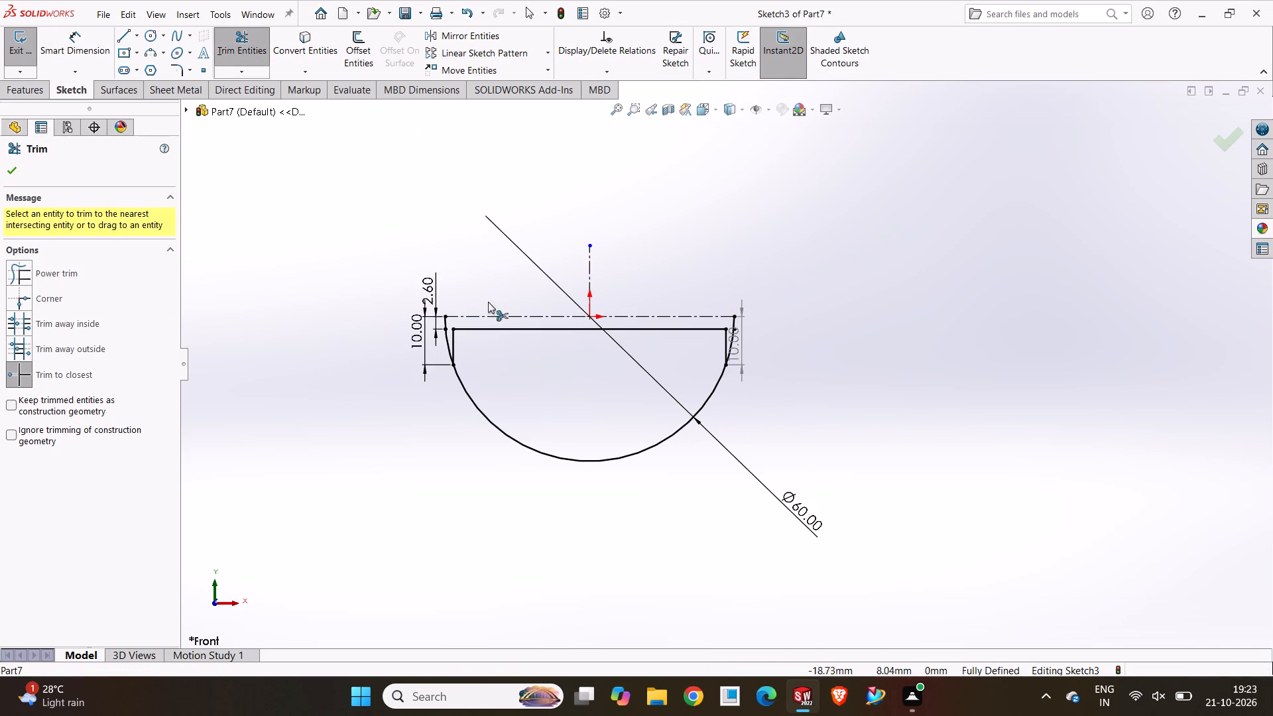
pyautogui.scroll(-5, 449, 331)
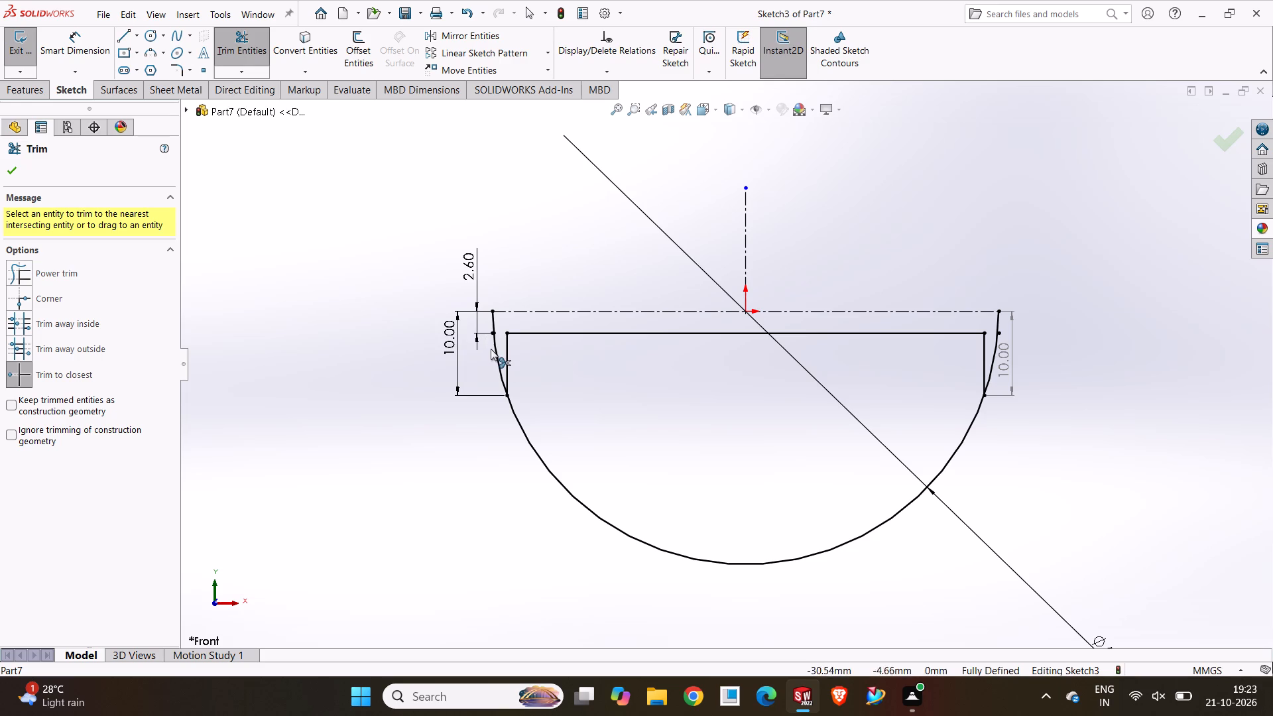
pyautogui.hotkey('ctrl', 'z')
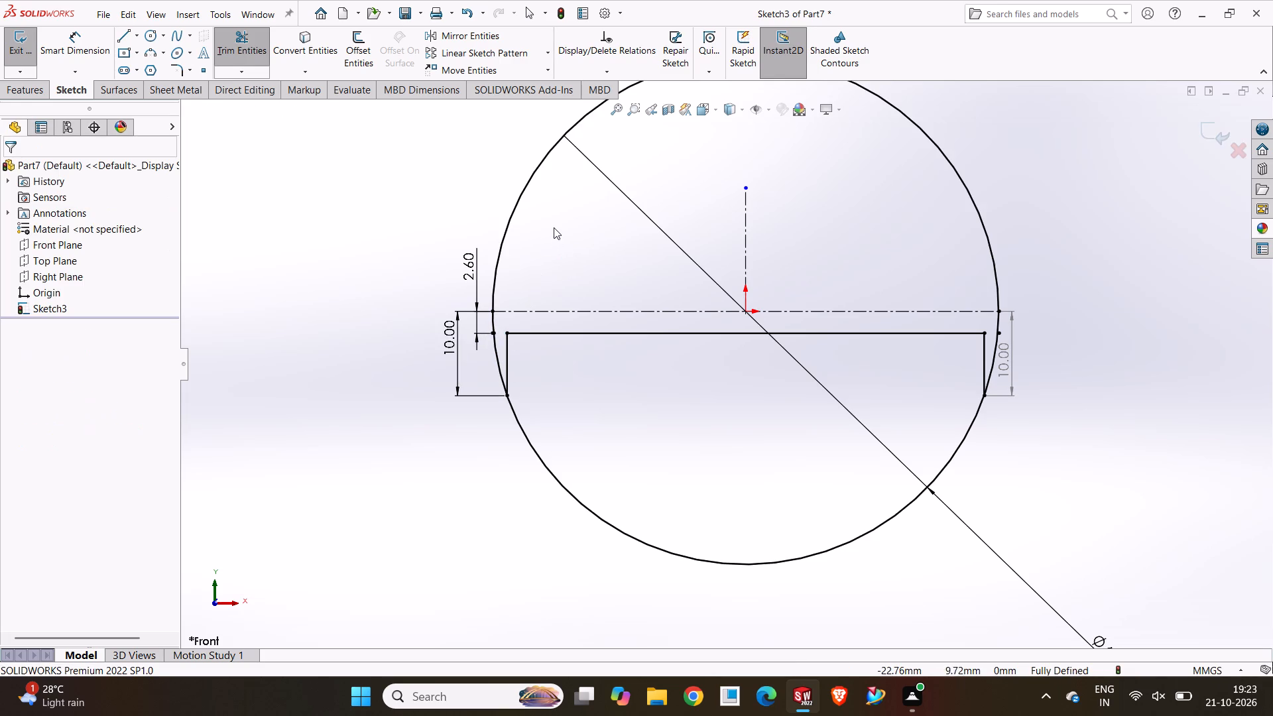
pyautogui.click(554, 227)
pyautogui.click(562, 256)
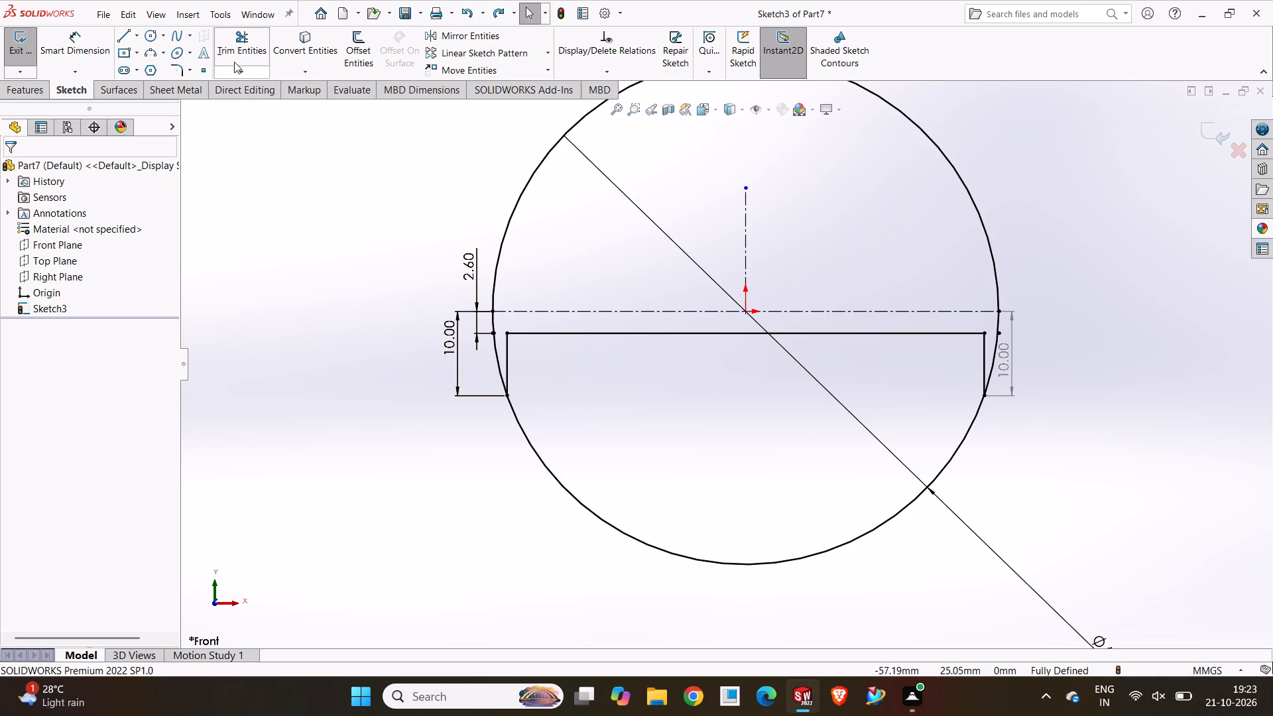
# Trim the circle's upper arc and the short arc segments outside both vertical lines, leaving the closed lower profile.
pyautogui.click(235, 44)
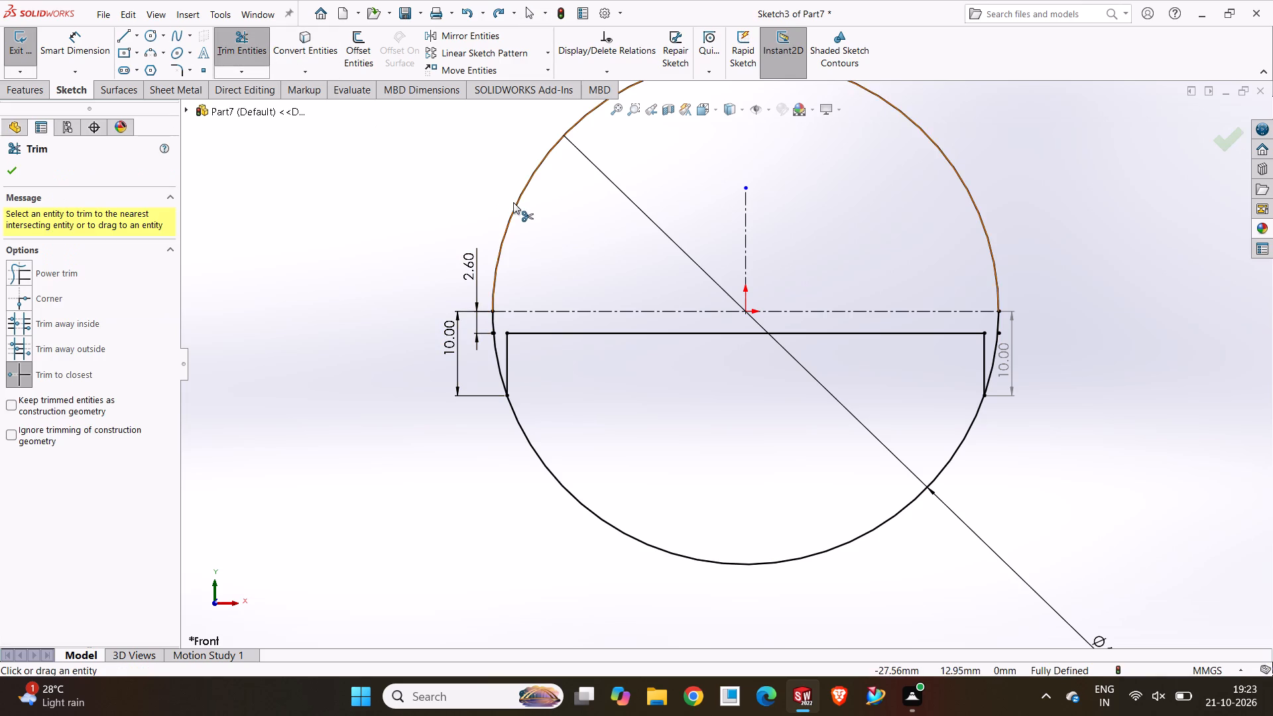
pyautogui.click(518, 202)
pyautogui.click(497, 357)
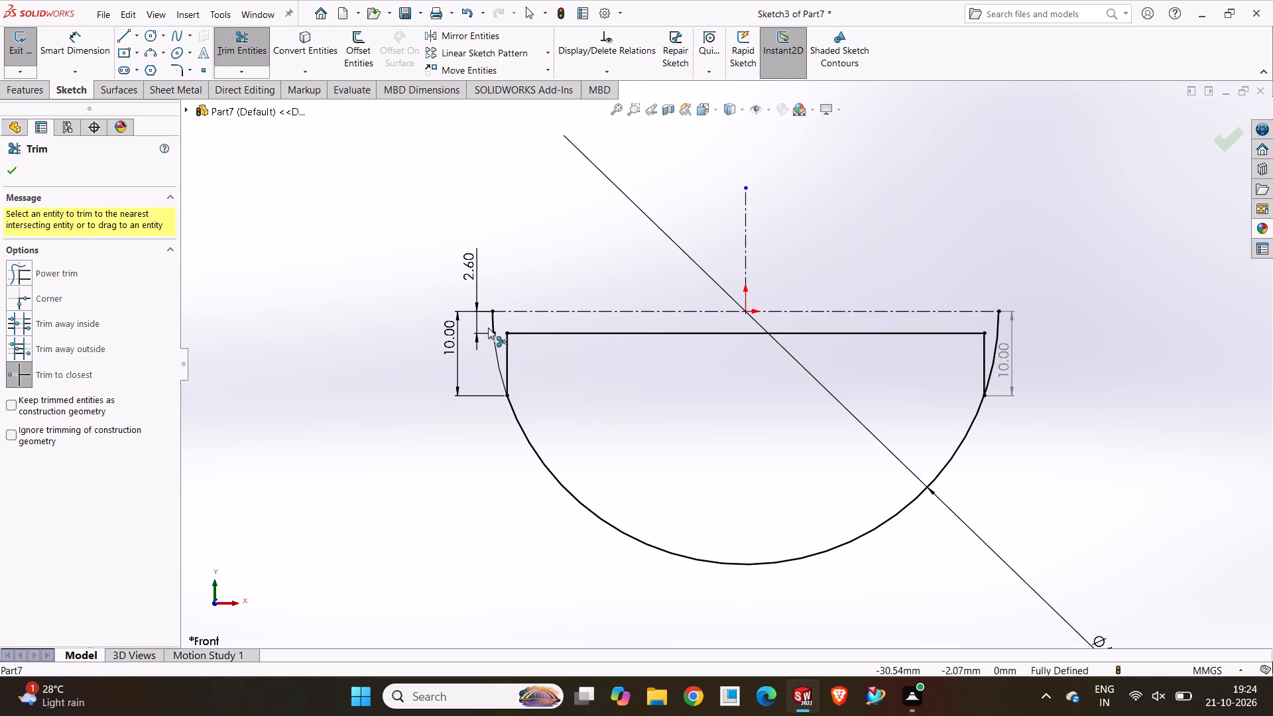
pyautogui.click(490, 322)
pyautogui.click(1000, 326)
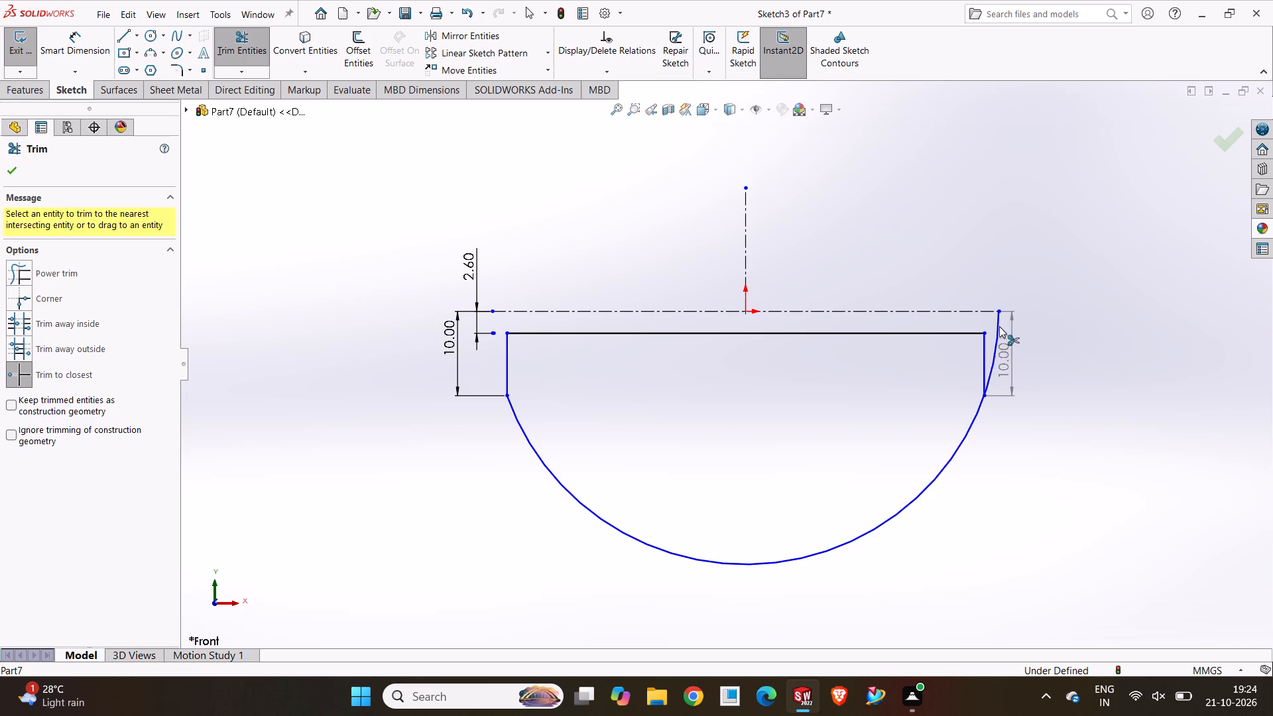
pyautogui.click(6, 170)
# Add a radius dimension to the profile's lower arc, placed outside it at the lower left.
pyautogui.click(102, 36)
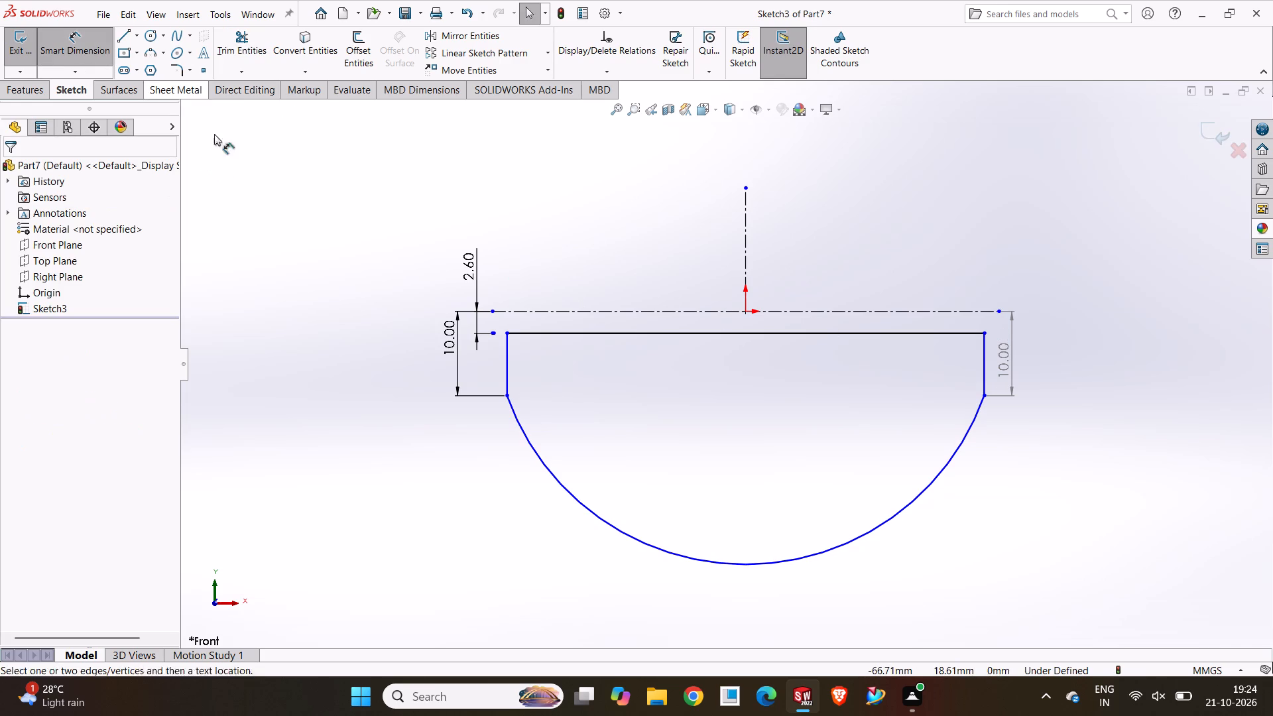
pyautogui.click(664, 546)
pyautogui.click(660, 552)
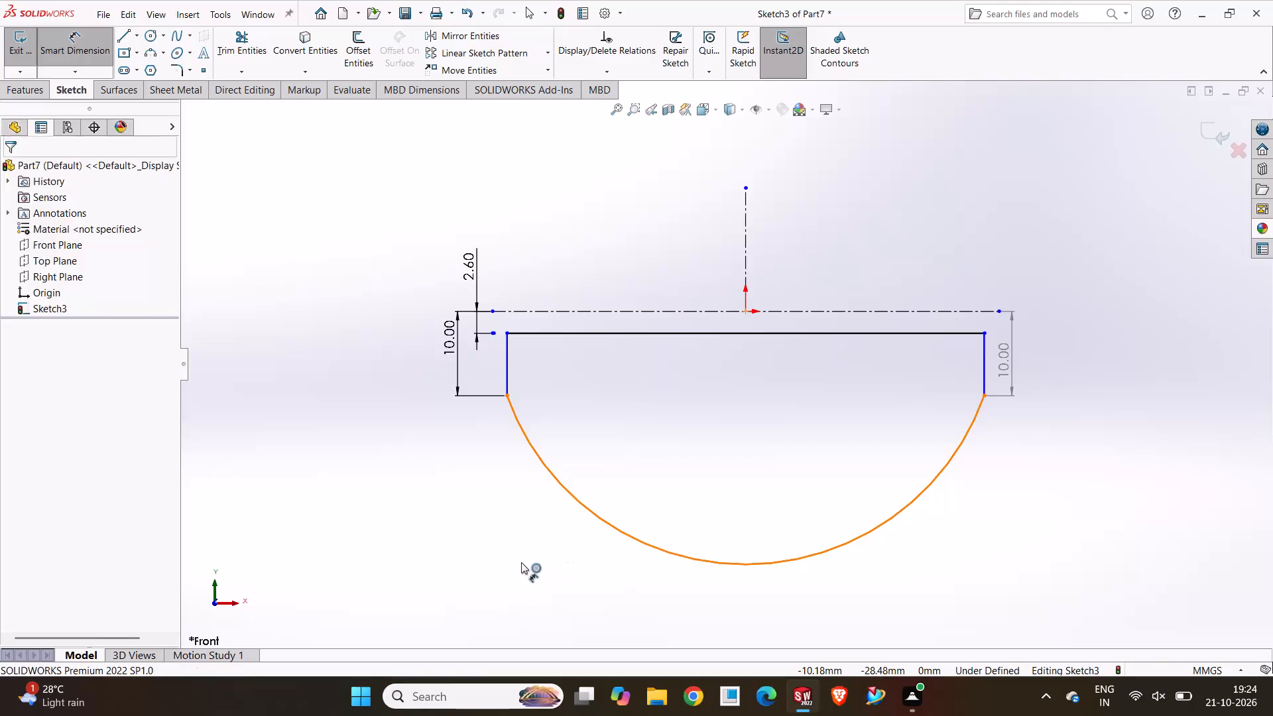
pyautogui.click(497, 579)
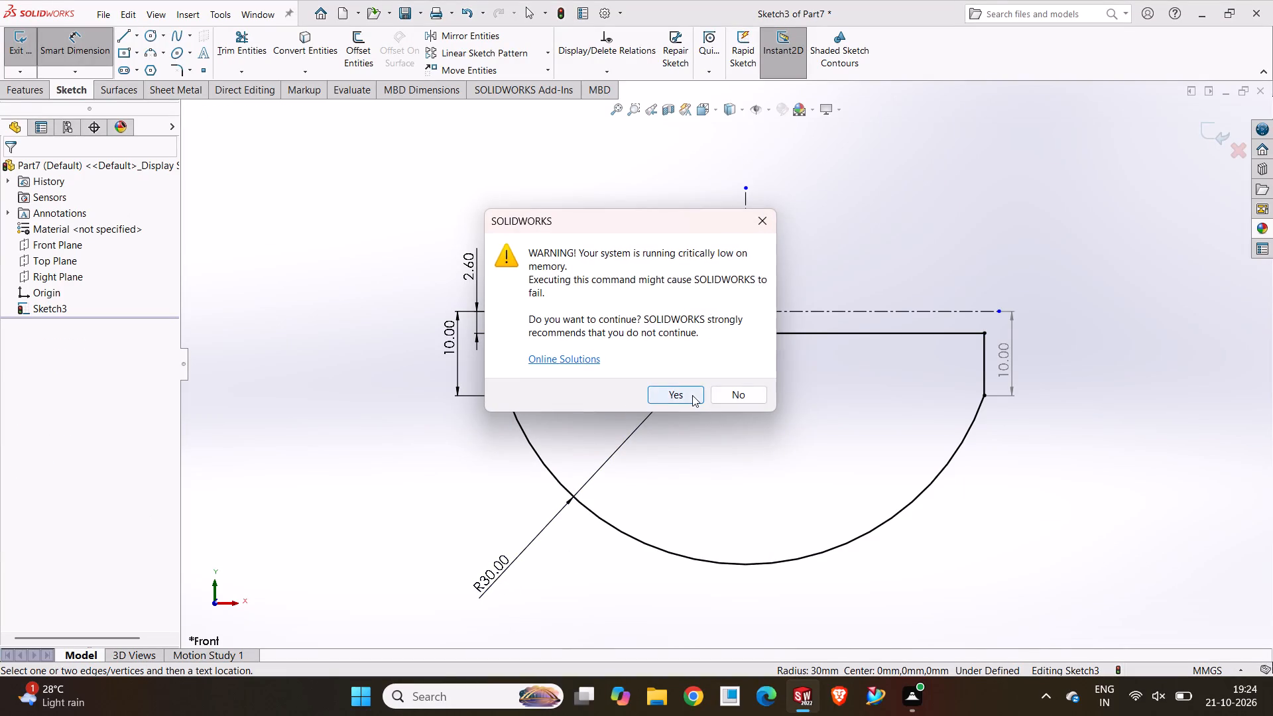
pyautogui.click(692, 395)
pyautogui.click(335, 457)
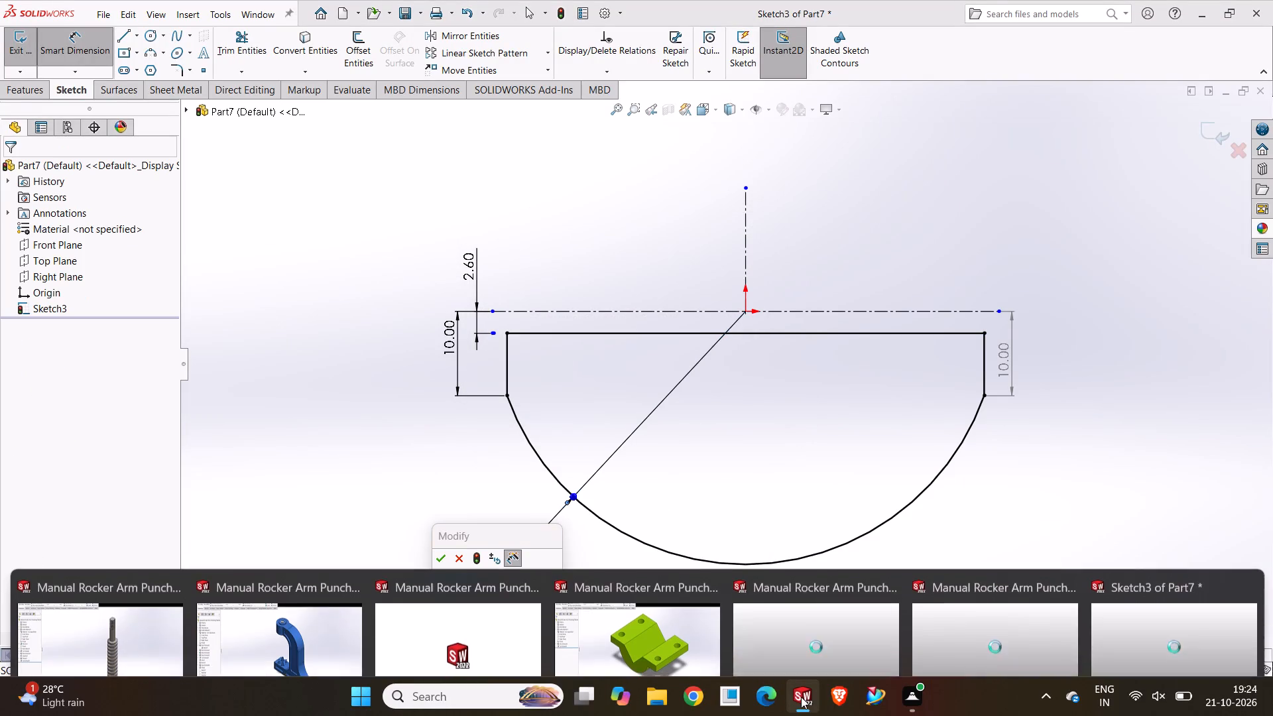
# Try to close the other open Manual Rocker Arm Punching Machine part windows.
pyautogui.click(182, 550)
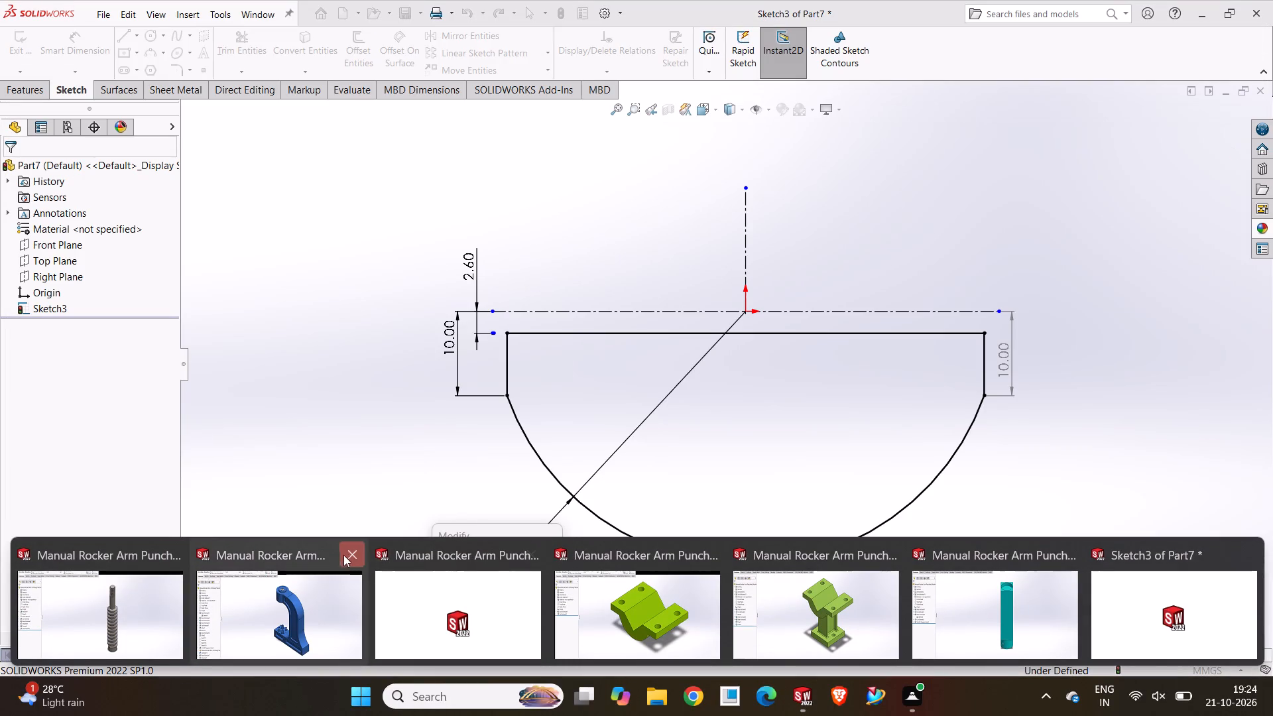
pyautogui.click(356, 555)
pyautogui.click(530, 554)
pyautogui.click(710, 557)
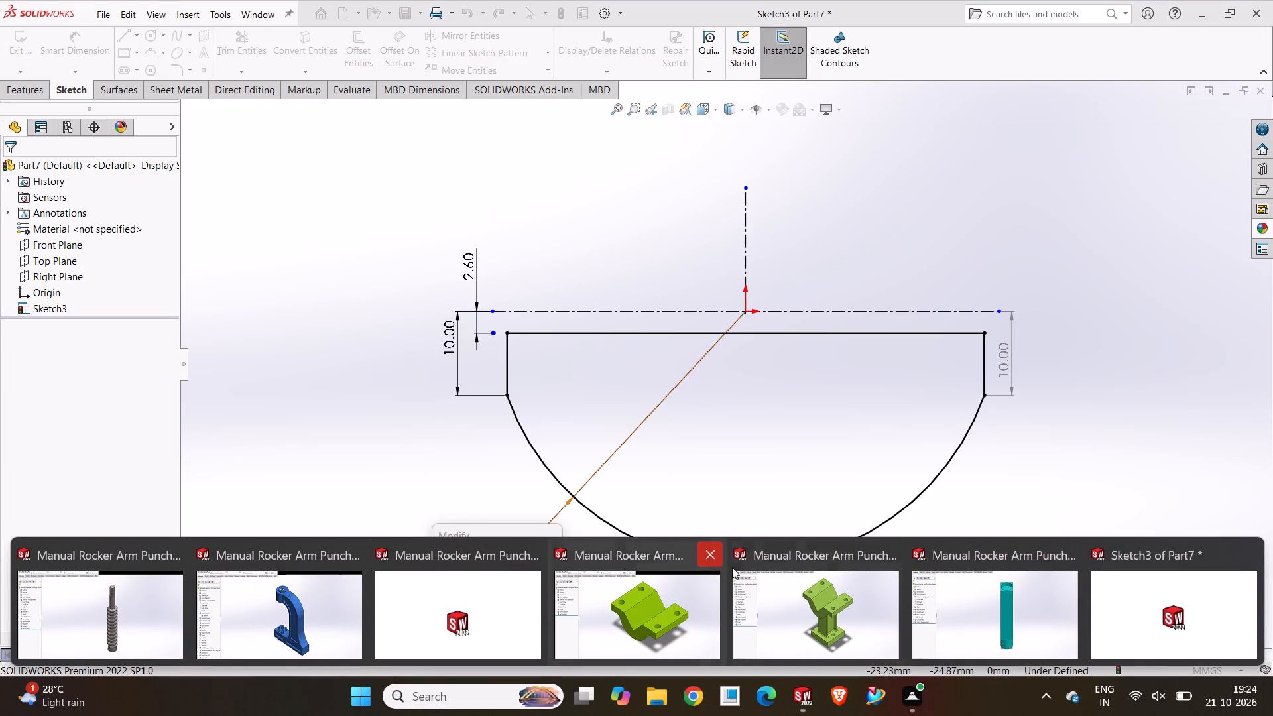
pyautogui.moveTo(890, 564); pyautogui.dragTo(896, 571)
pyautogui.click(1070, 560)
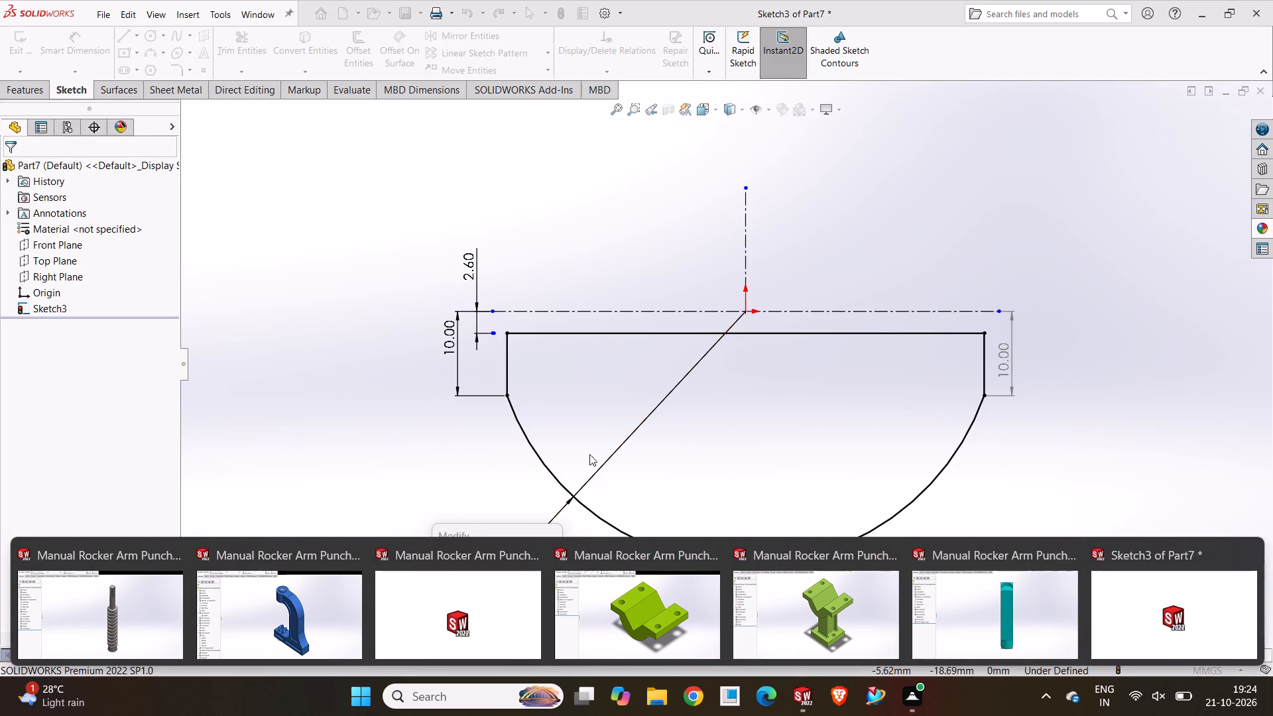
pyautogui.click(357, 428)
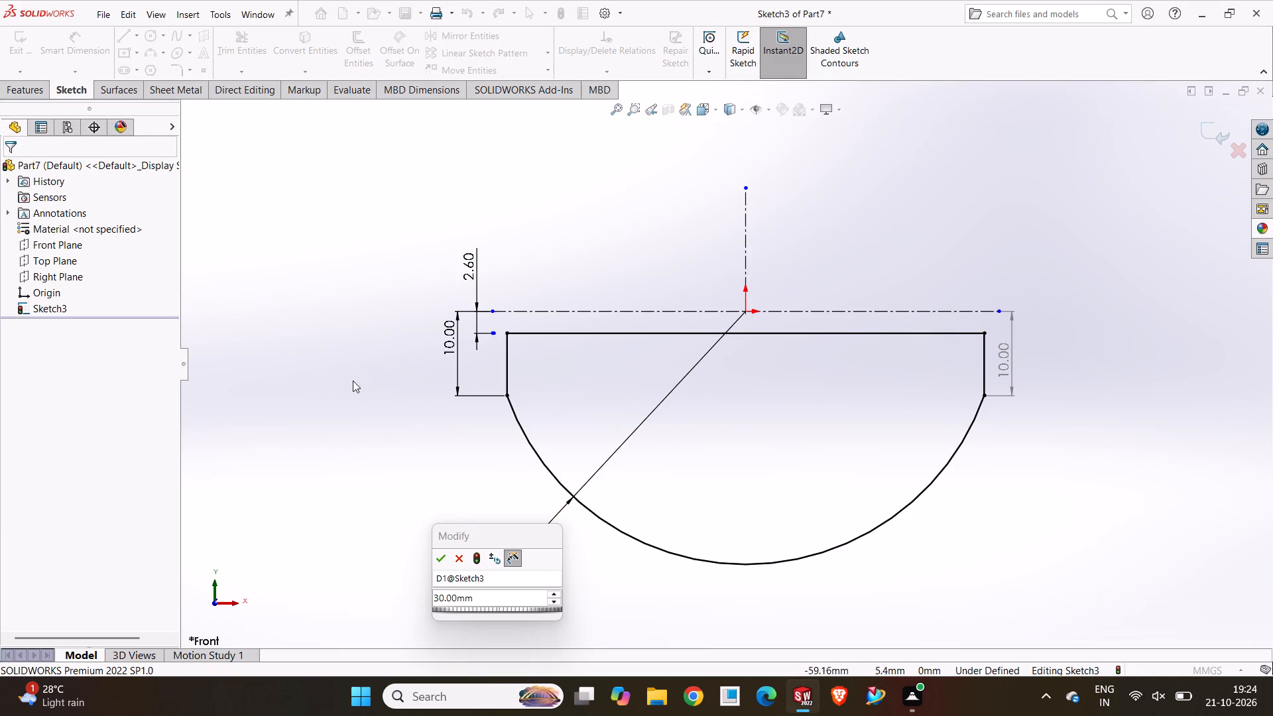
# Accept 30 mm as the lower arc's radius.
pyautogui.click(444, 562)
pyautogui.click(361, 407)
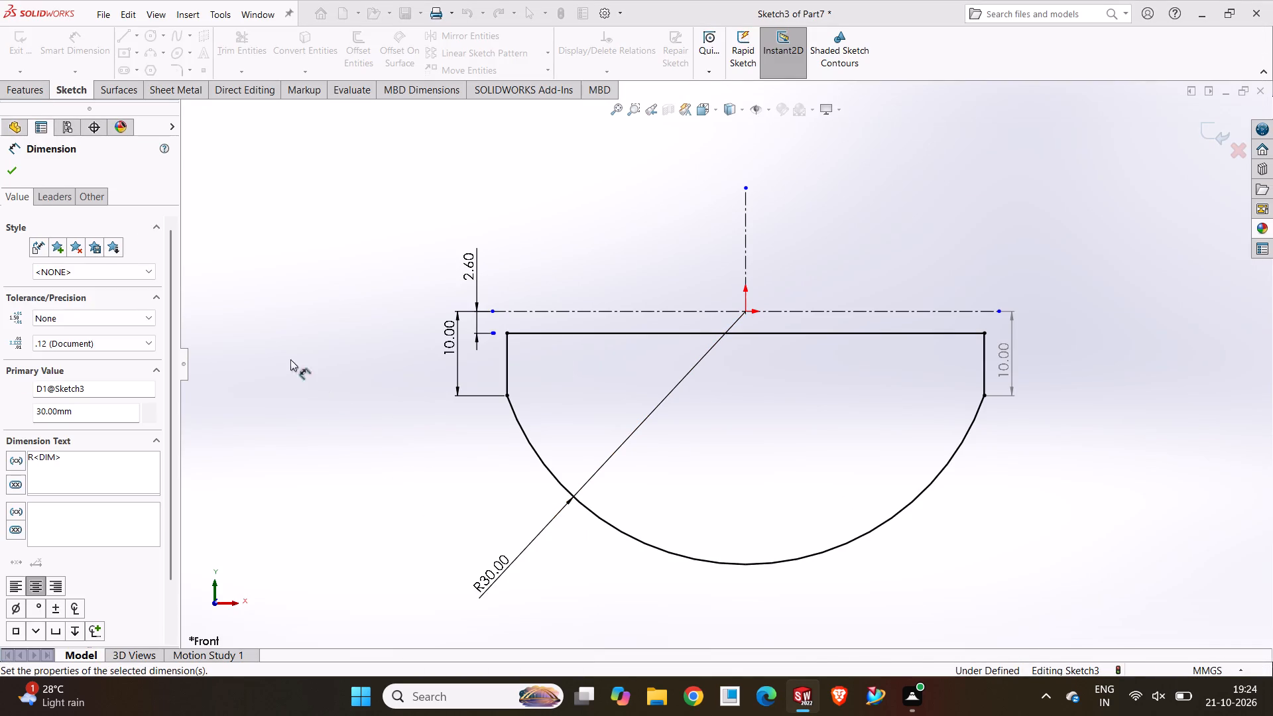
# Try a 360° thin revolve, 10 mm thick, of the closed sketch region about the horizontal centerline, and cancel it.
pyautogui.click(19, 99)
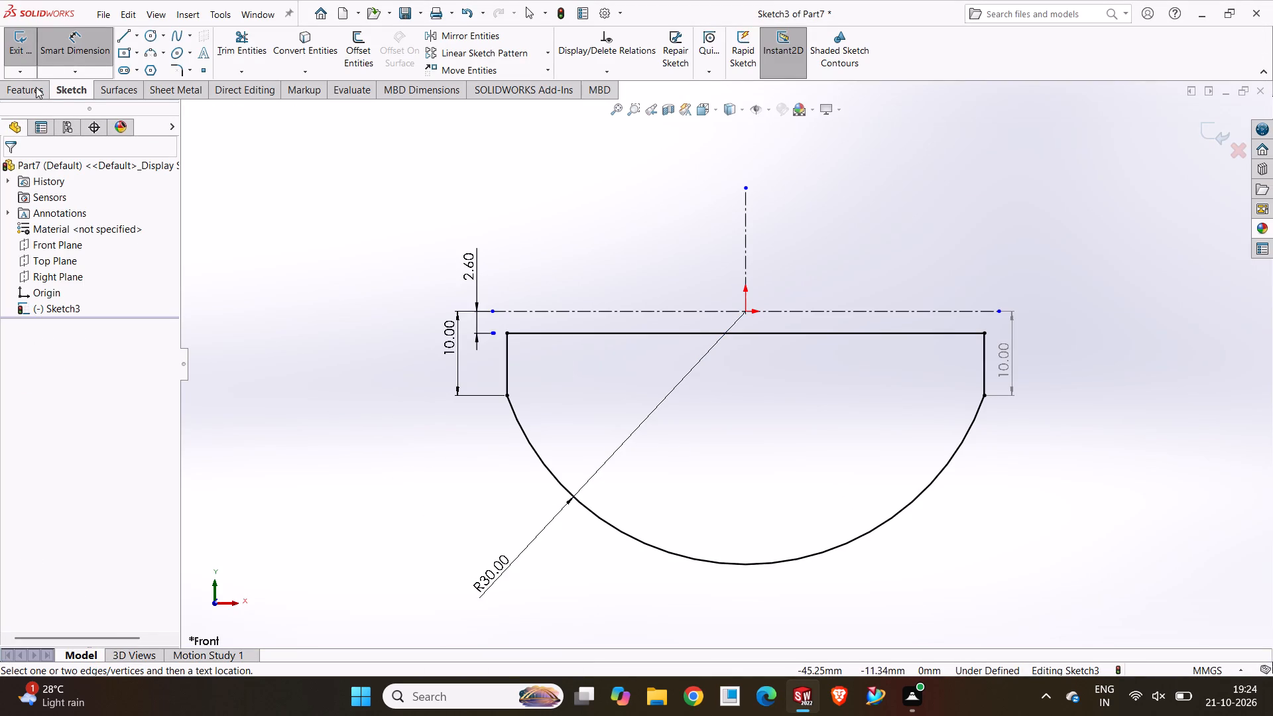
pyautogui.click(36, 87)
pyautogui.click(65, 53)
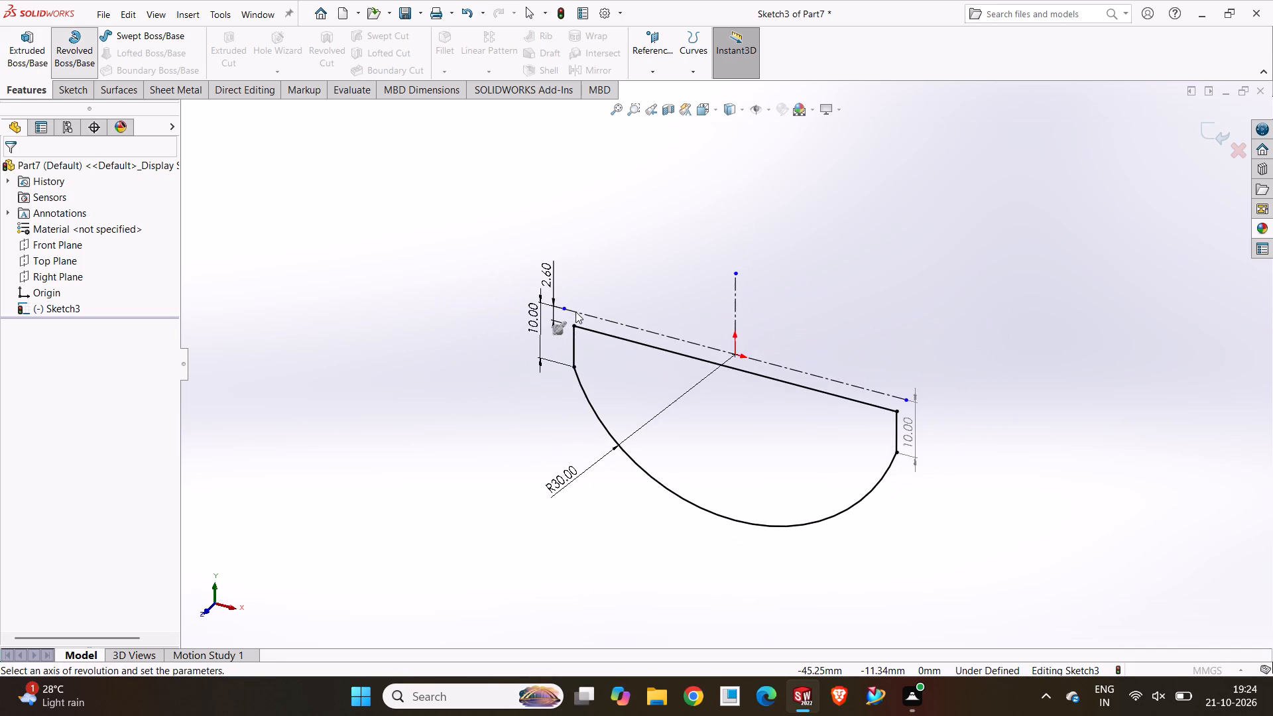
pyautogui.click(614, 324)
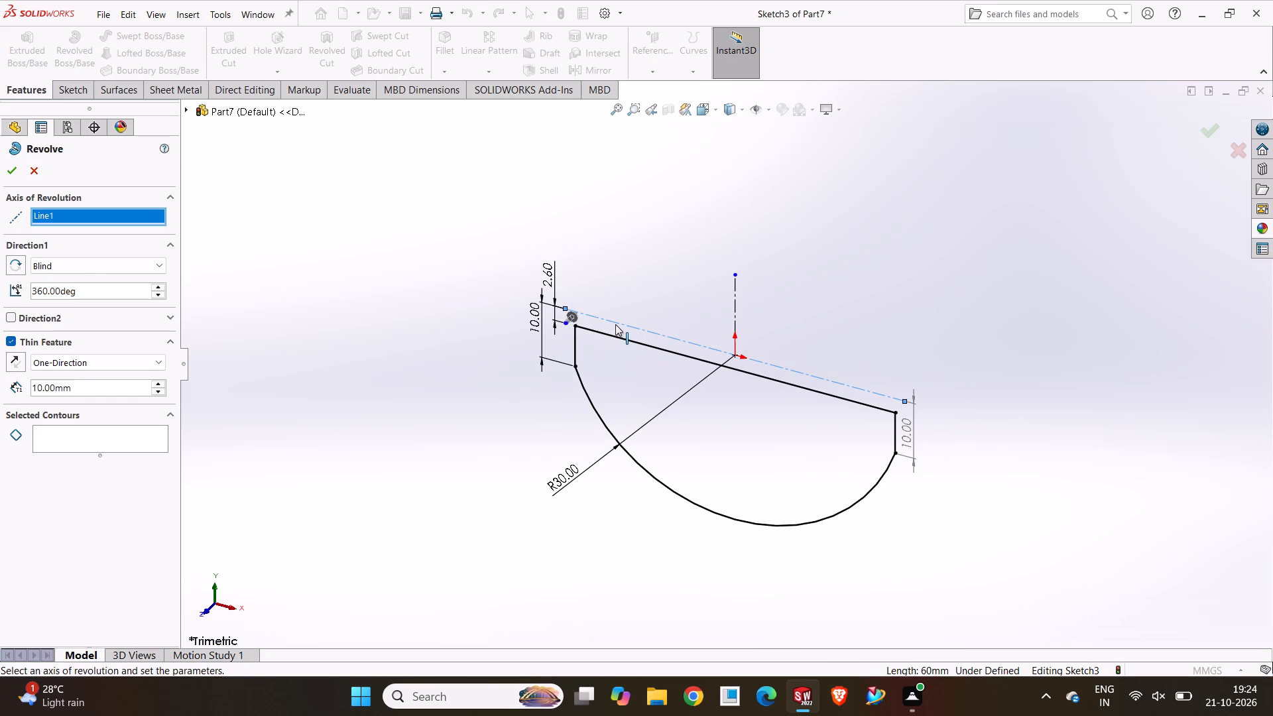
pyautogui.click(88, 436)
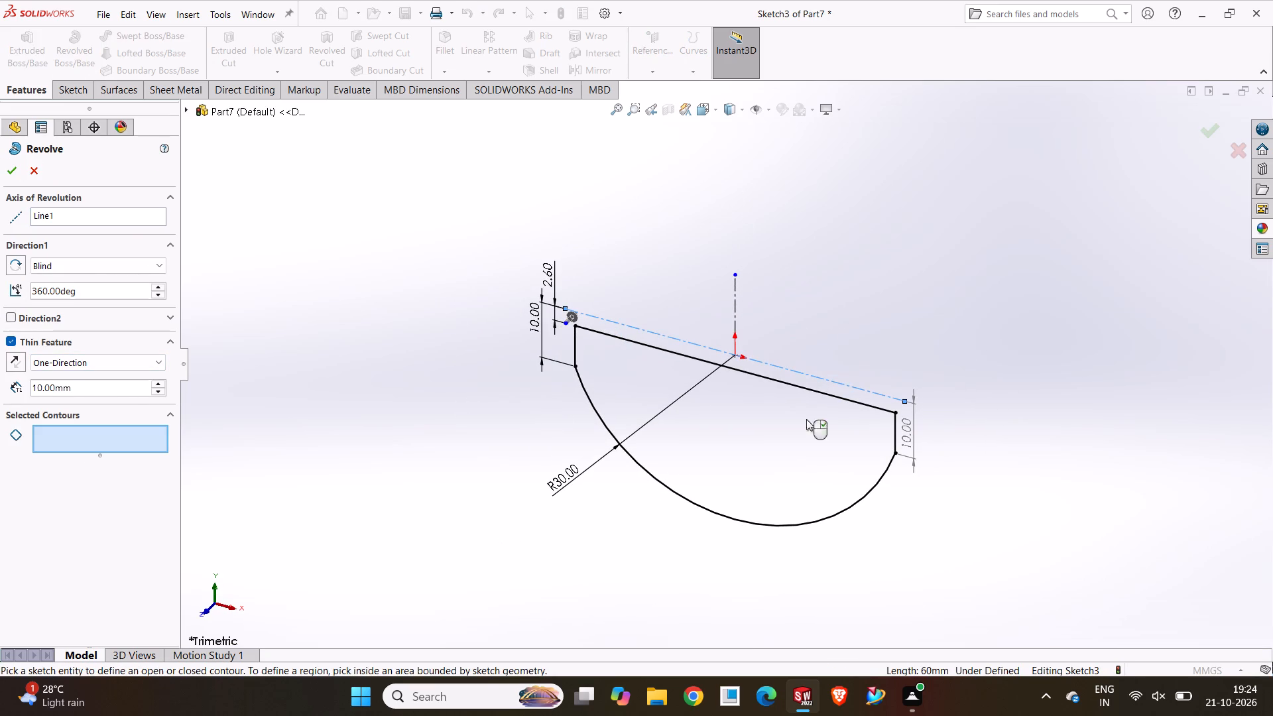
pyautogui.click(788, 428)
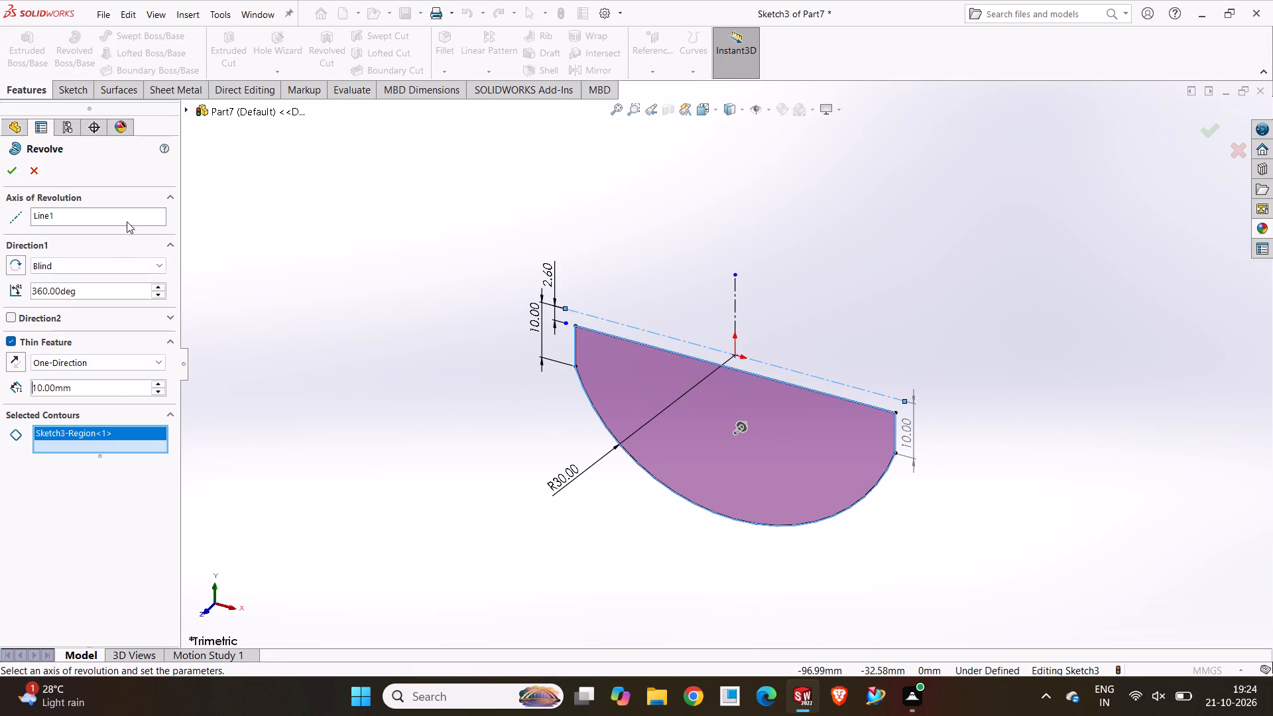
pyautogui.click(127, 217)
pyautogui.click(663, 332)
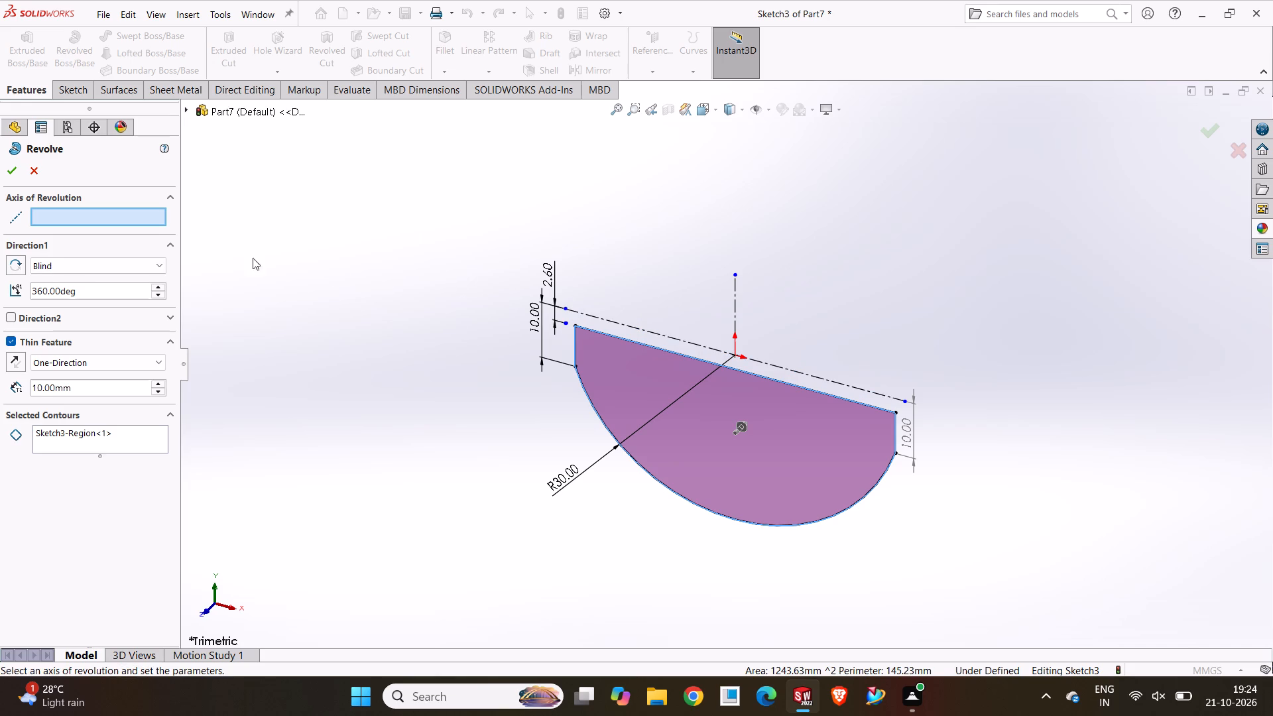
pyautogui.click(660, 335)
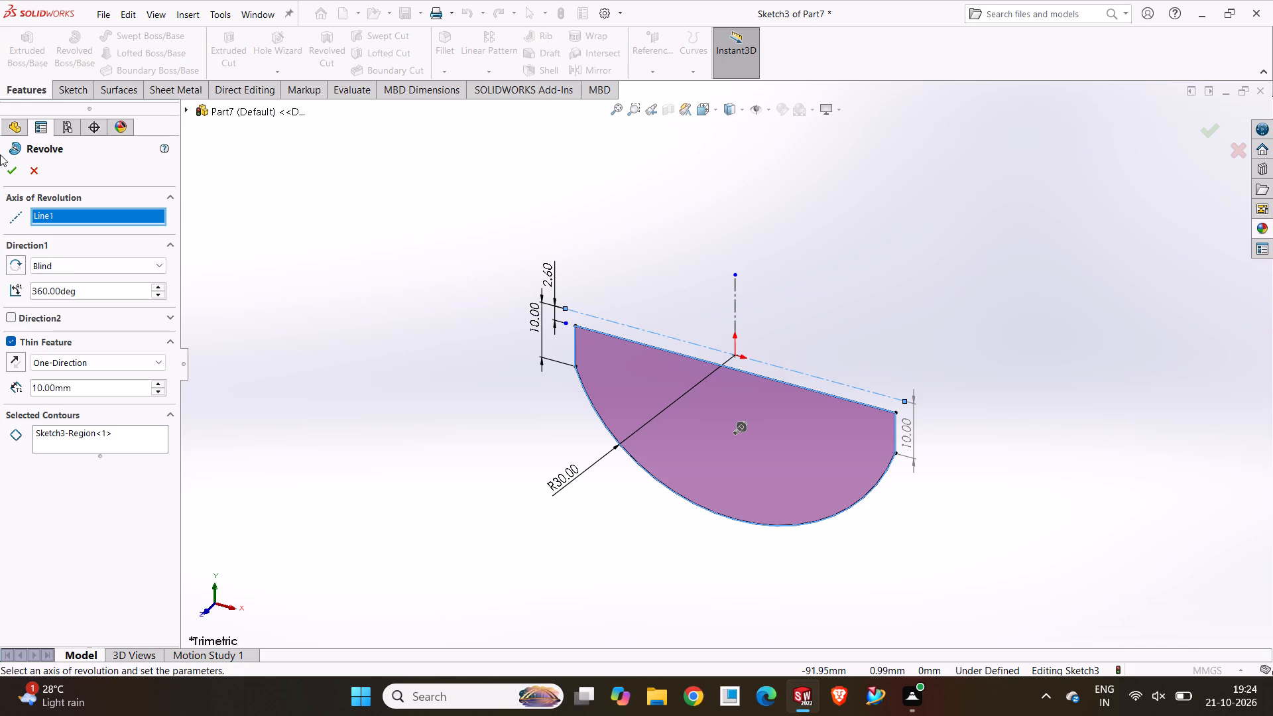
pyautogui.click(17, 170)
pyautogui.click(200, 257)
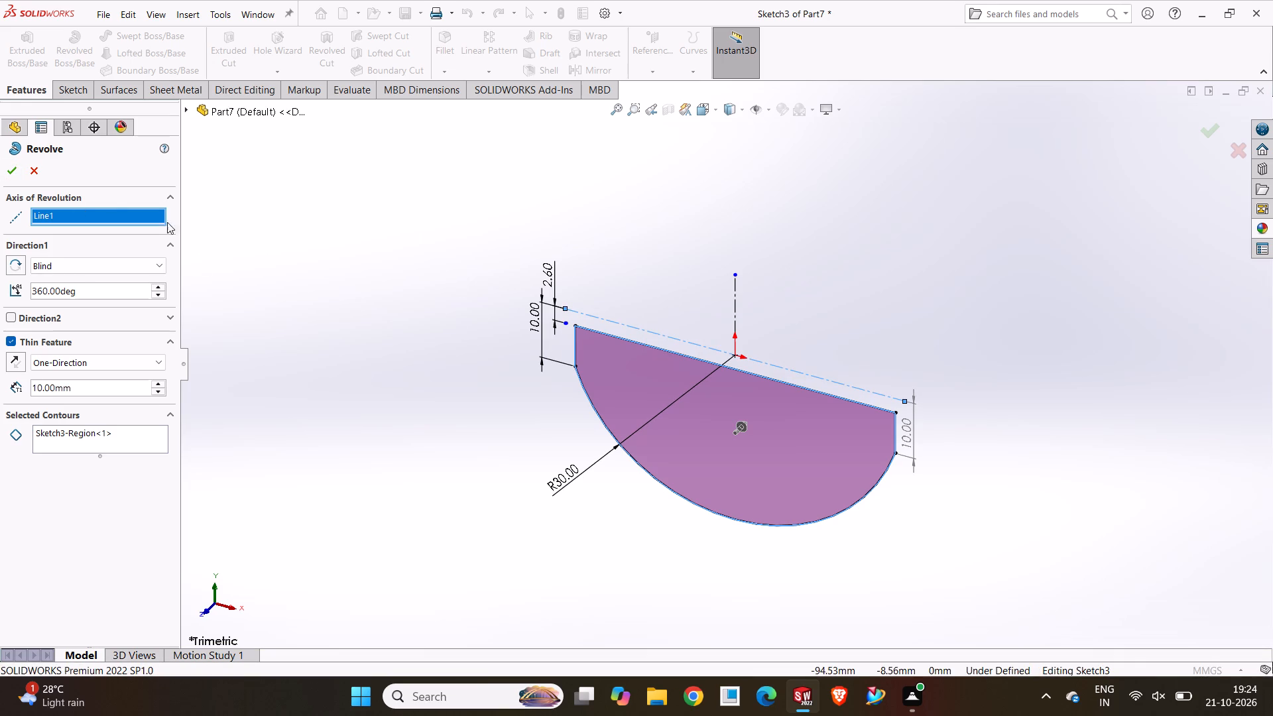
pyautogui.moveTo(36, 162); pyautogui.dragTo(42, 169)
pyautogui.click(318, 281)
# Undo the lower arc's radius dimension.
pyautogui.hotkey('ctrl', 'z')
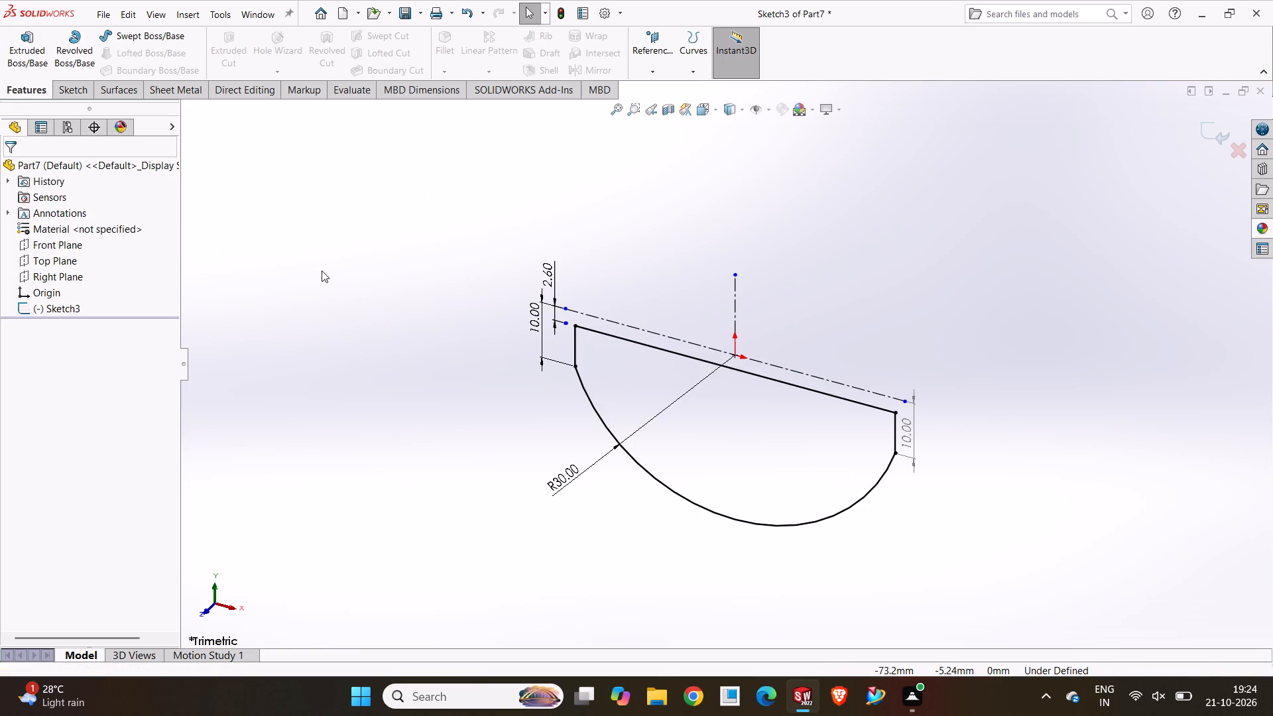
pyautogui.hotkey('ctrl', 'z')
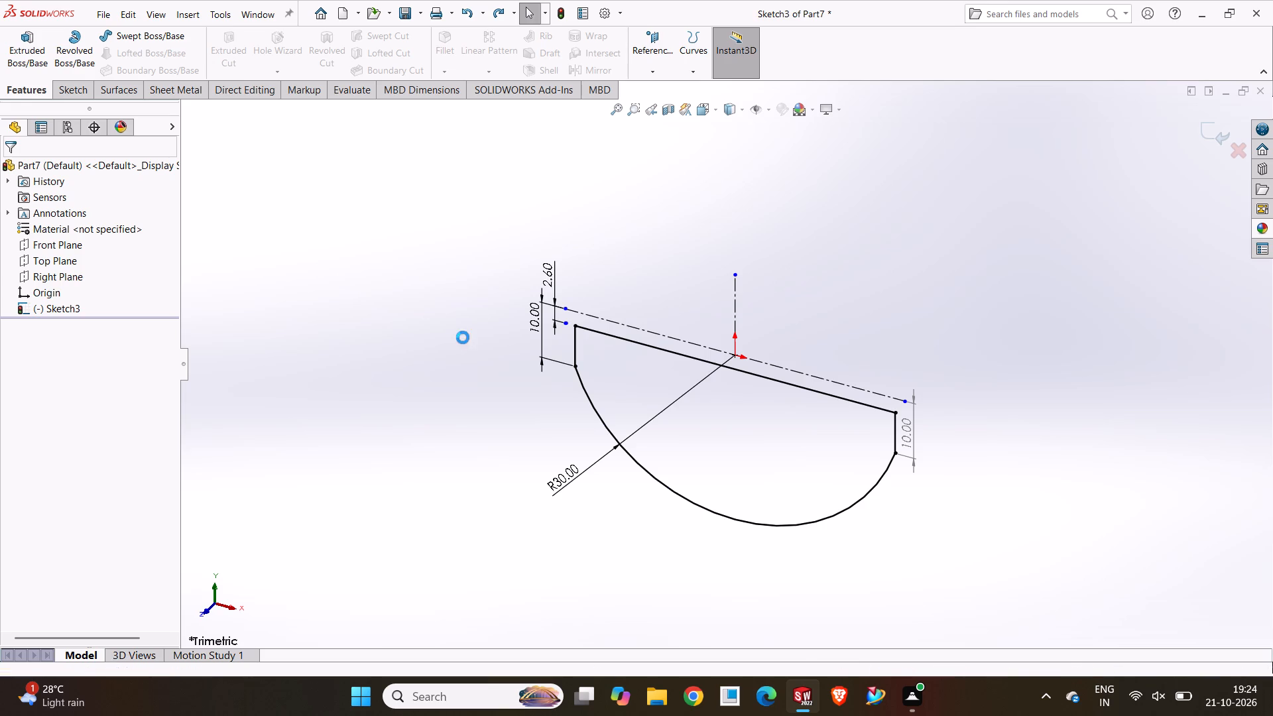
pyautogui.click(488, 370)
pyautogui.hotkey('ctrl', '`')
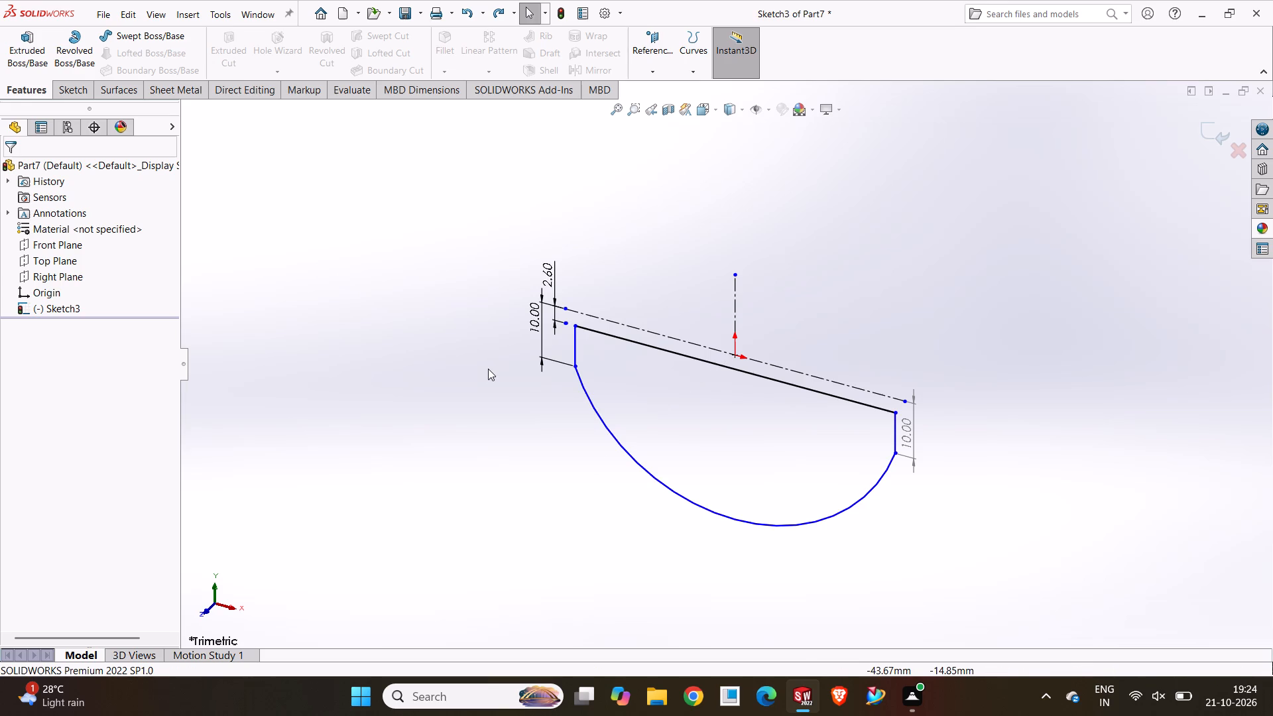
# Draw a 30 mm radius circle centred on the origin, passing through the right vertical line's lower endpoint.
pyautogui.hotkey('ctrl', '1')
pyautogui.scroll(-3, 808, 324)
pyautogui.scroll(3, 788, 349)
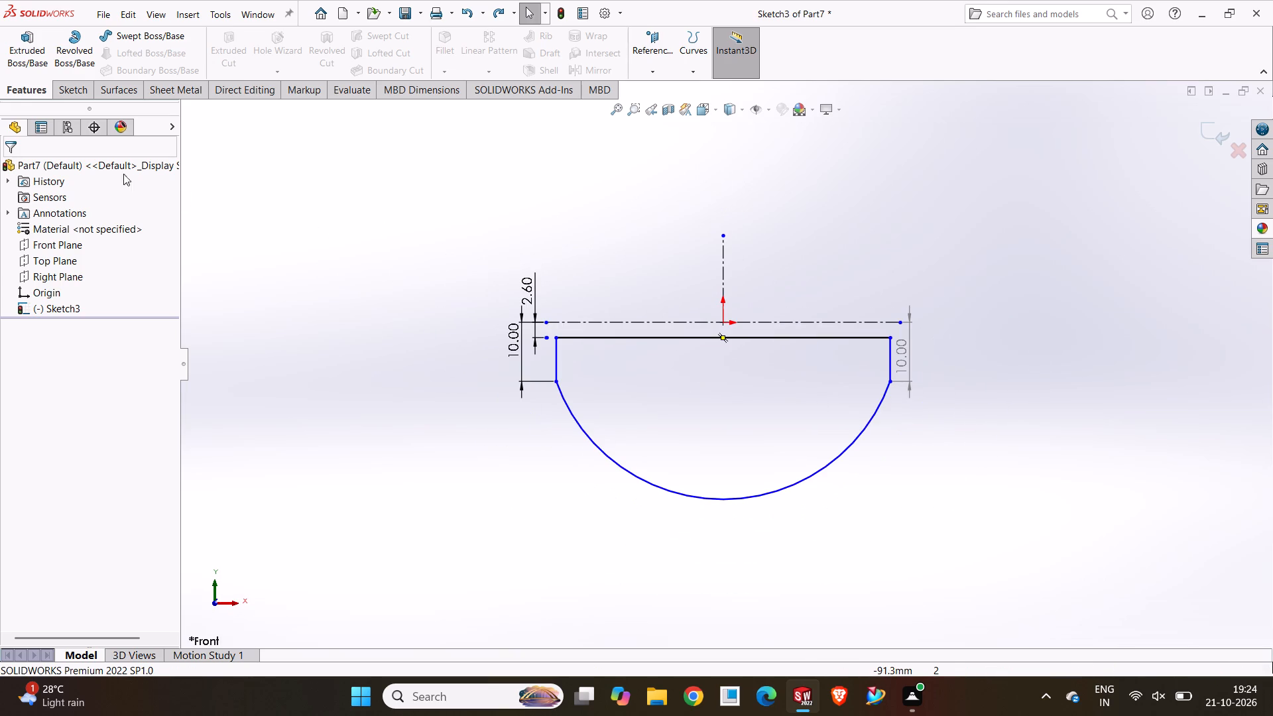
pyautogui.click(80, 88)
pyautogui.click(154, 34)
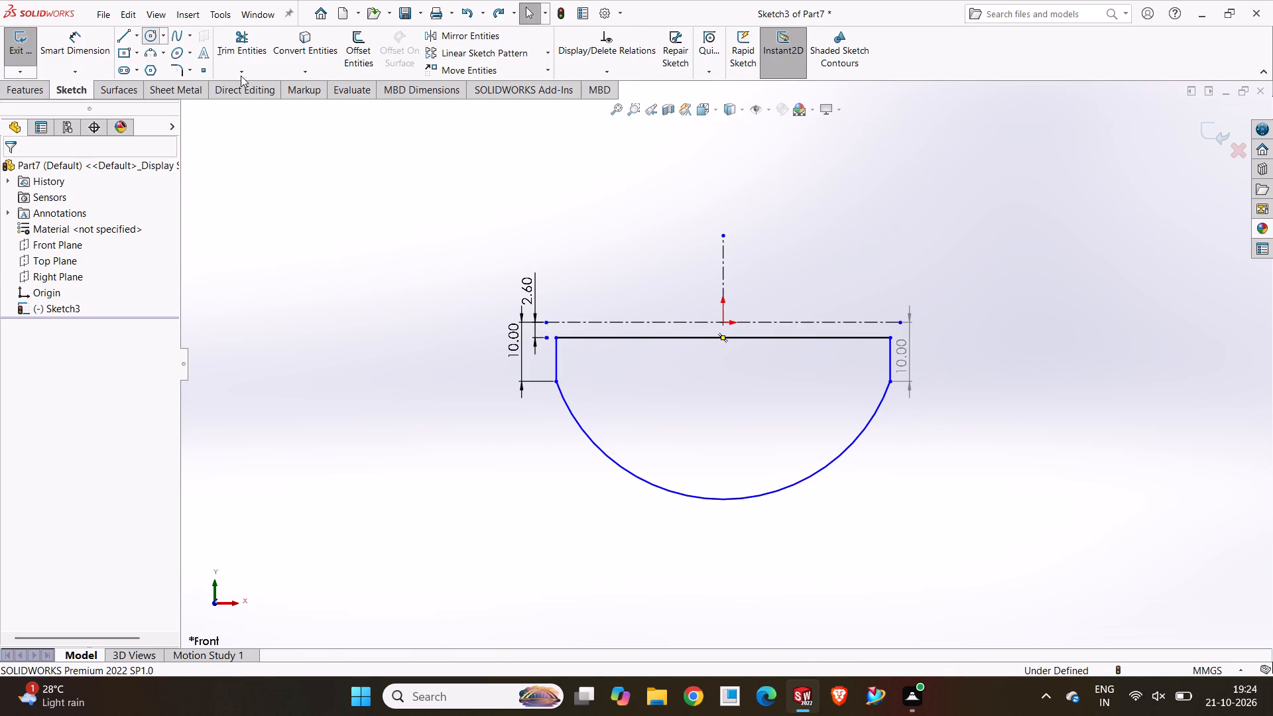
pyautogui.click(722, 322)
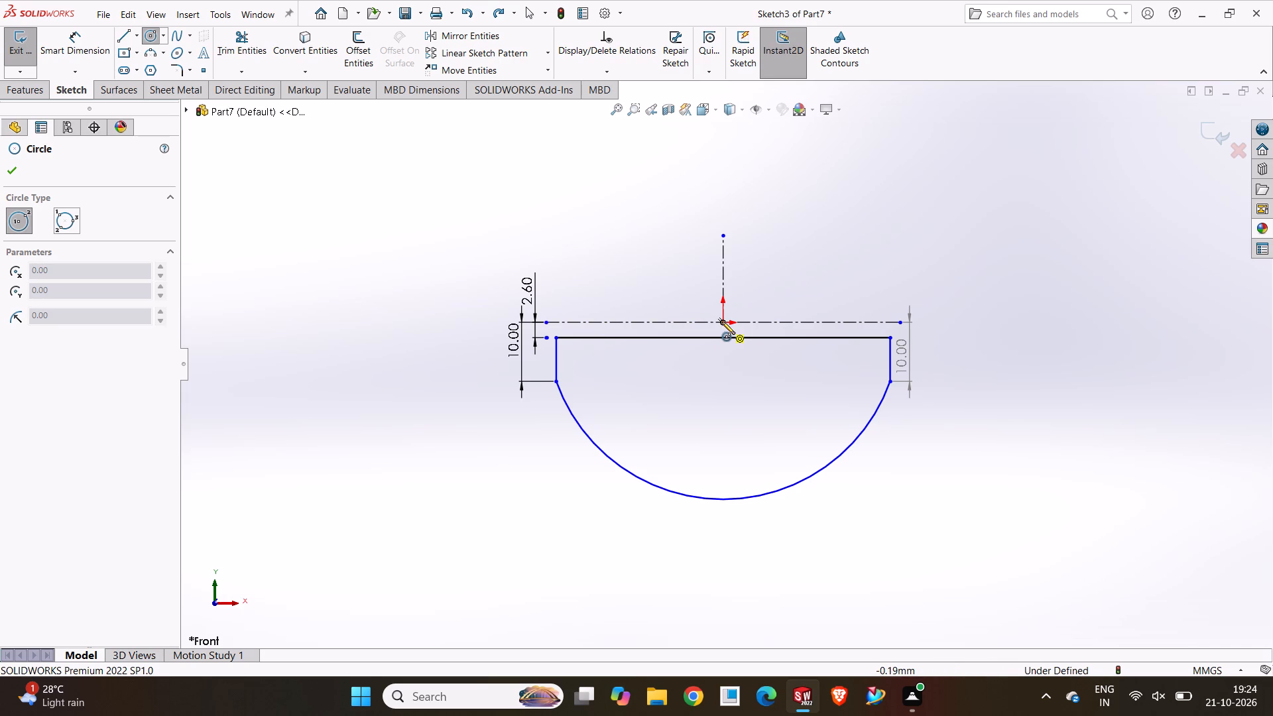
pyautogui.click(891, 382)
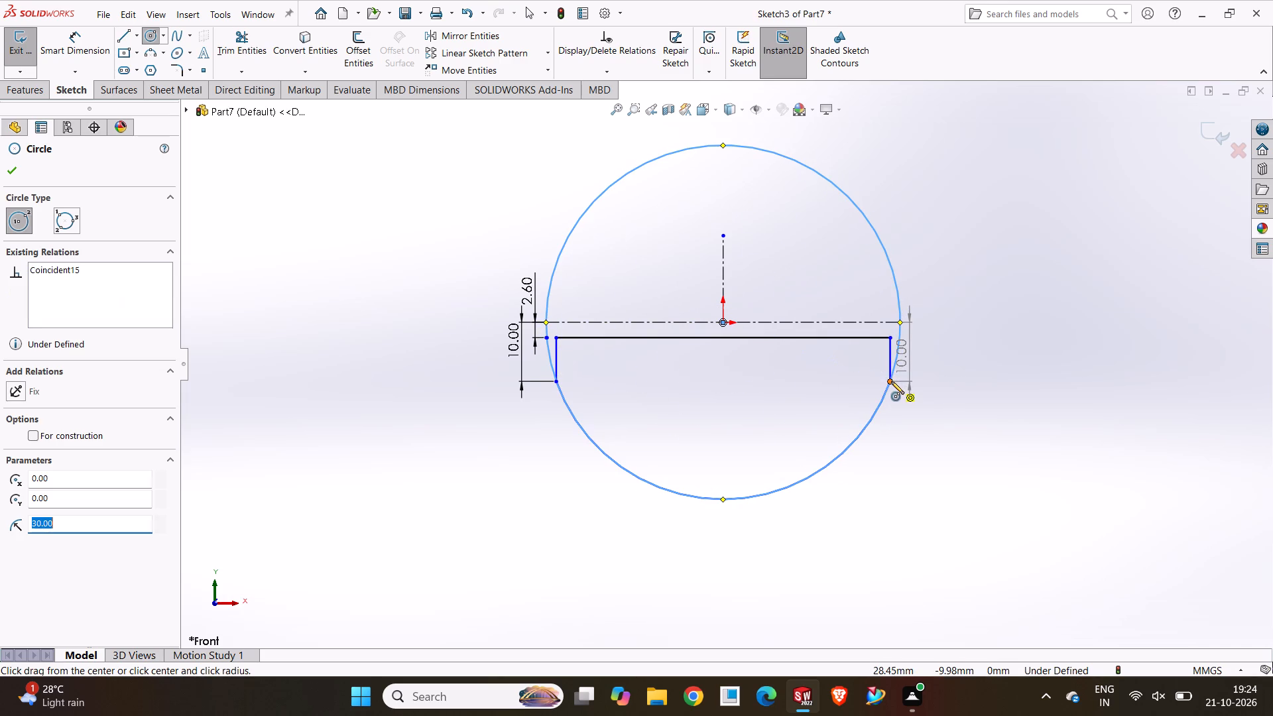
pyautogui.rightClick(920, 404)
pyautogui.click(965, 421)
pyautogui.click(916, 499)
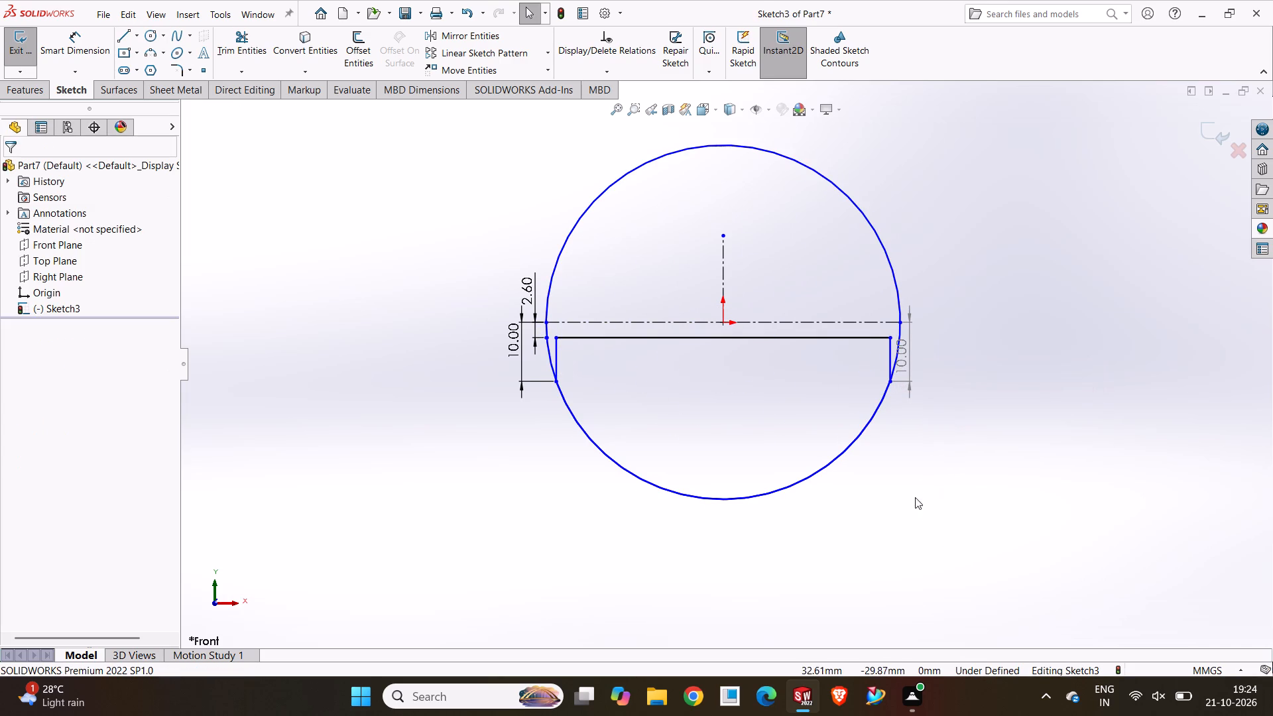
# Convert the new full circle to construction geometry.
pyautogui.click(865, 215)
pyautogui.rightClick(864, 215)
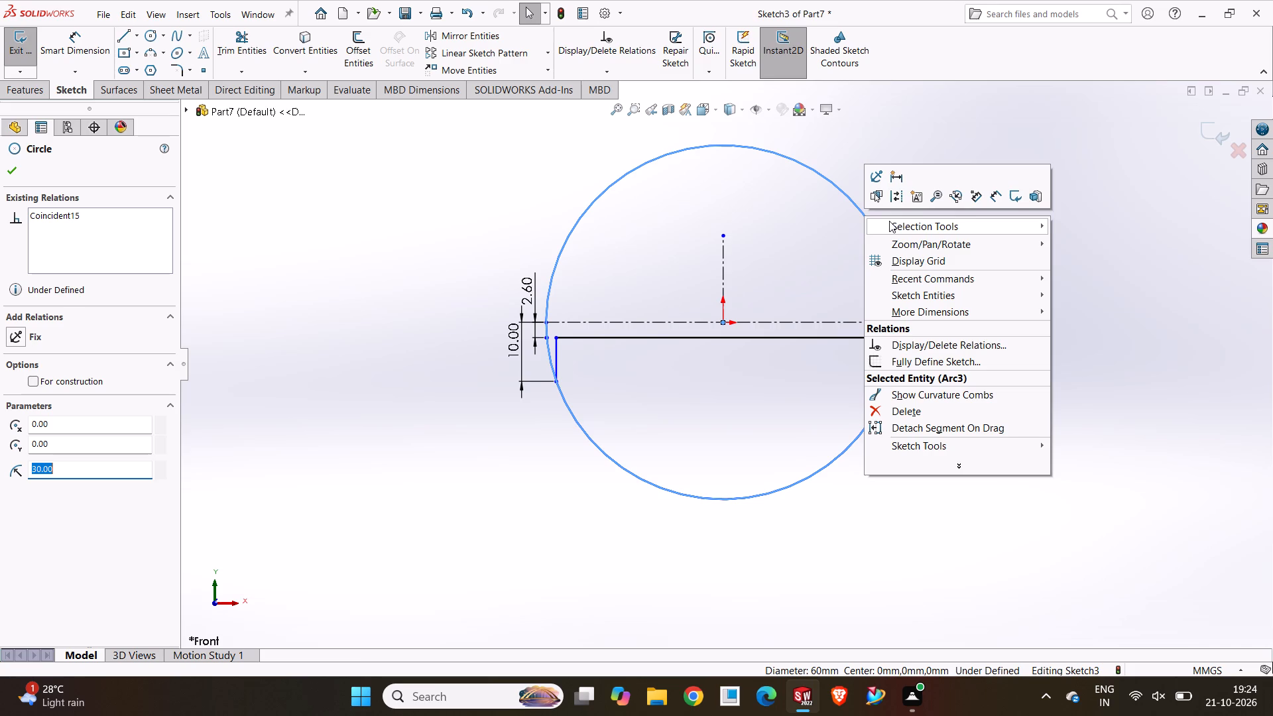
pyautogui.click(896, 198)
pyautogui.click(438, 270)
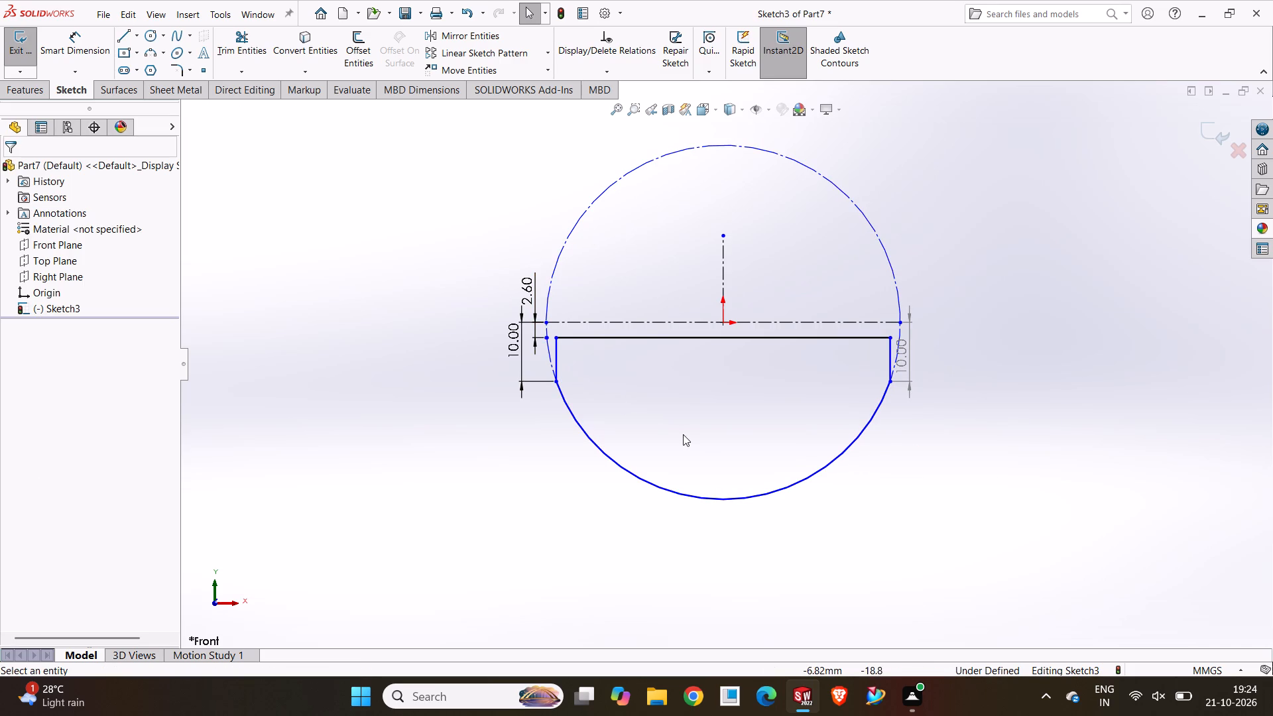
# Add a 30 mm radius dimension to the profile's solid lower arc.
pyautogui.click(70, 55)
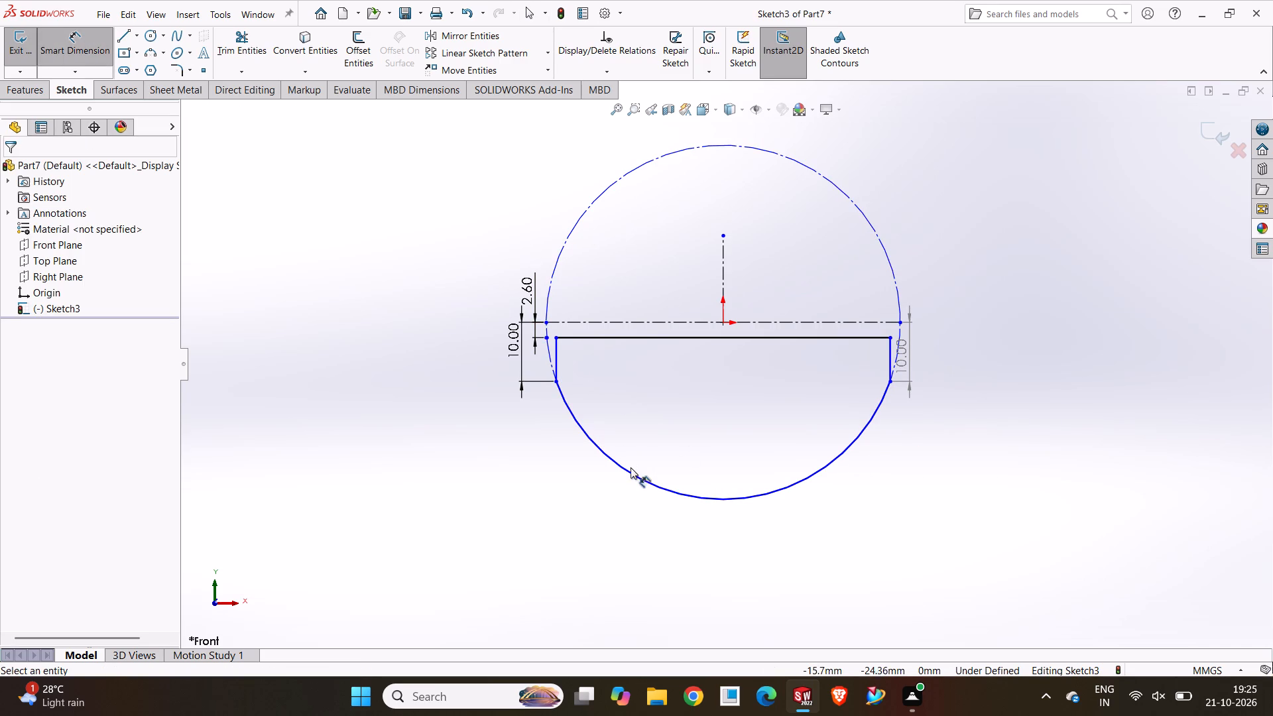
pyautogui.click(628, 473)
pyautogui.click(510, 524)
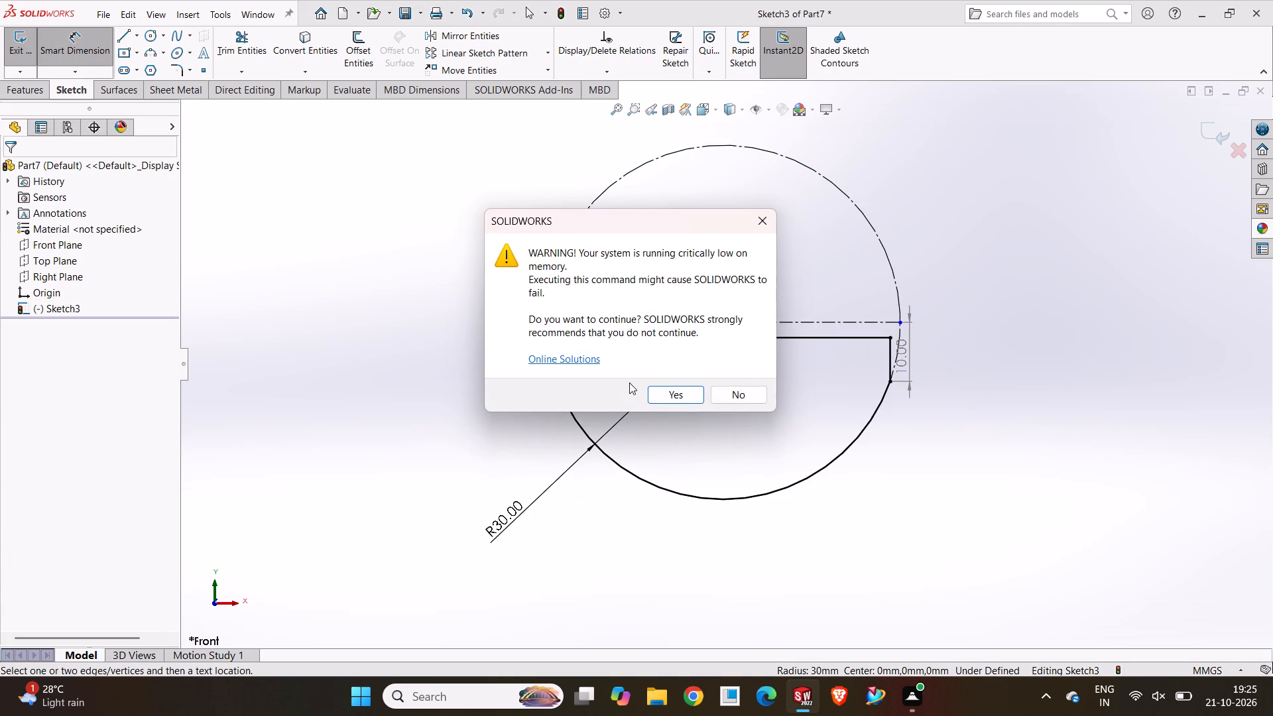
pyautogui.click(668, 400)
pyautogui.click(363, 420)
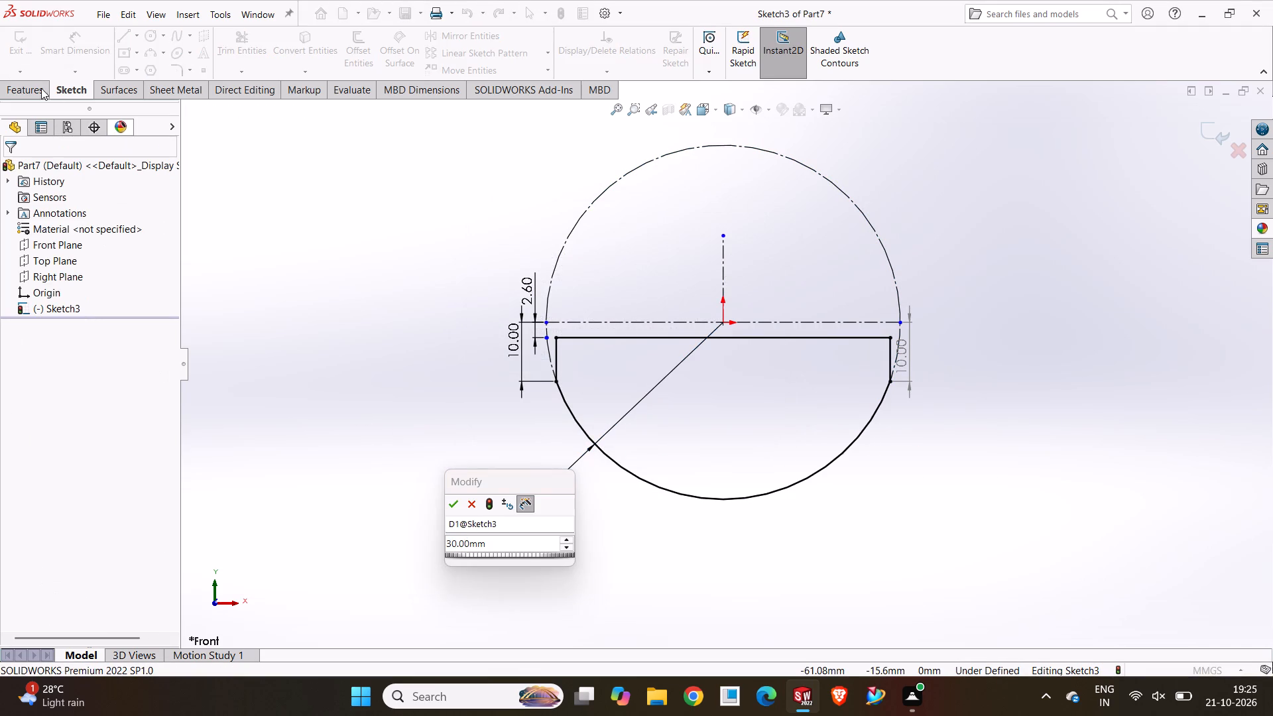
pyautogui.click(458, 505)
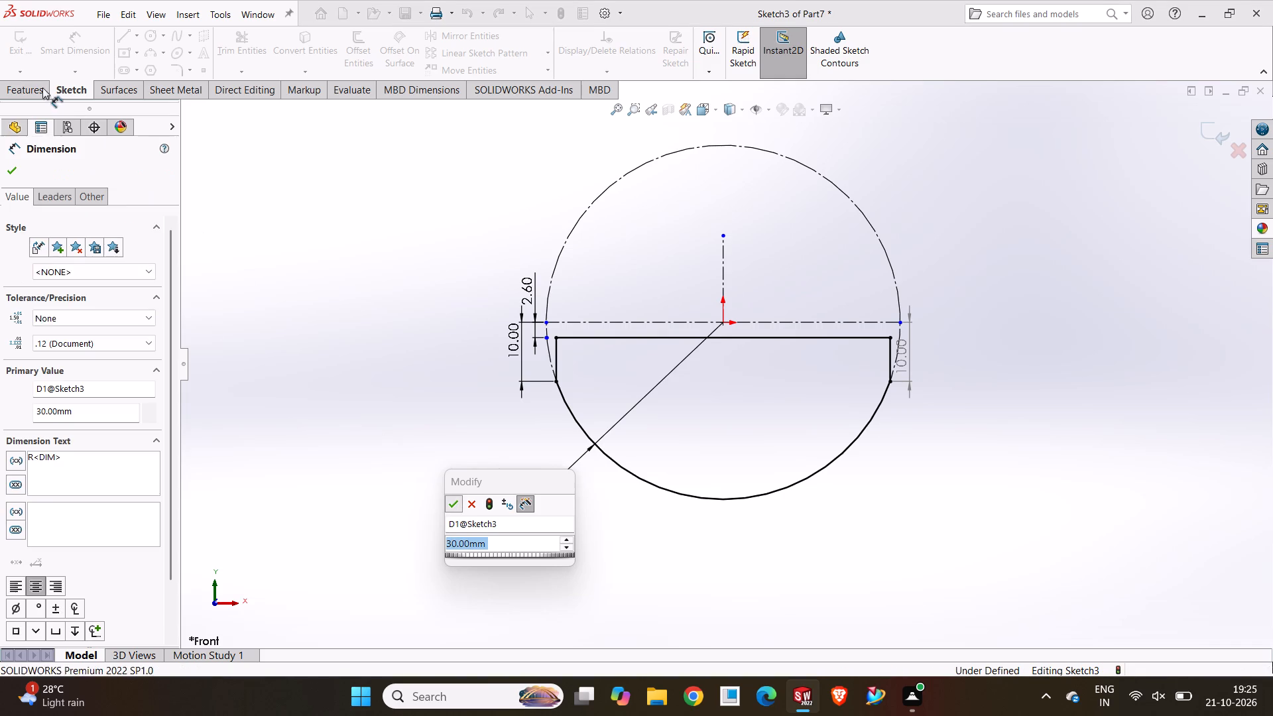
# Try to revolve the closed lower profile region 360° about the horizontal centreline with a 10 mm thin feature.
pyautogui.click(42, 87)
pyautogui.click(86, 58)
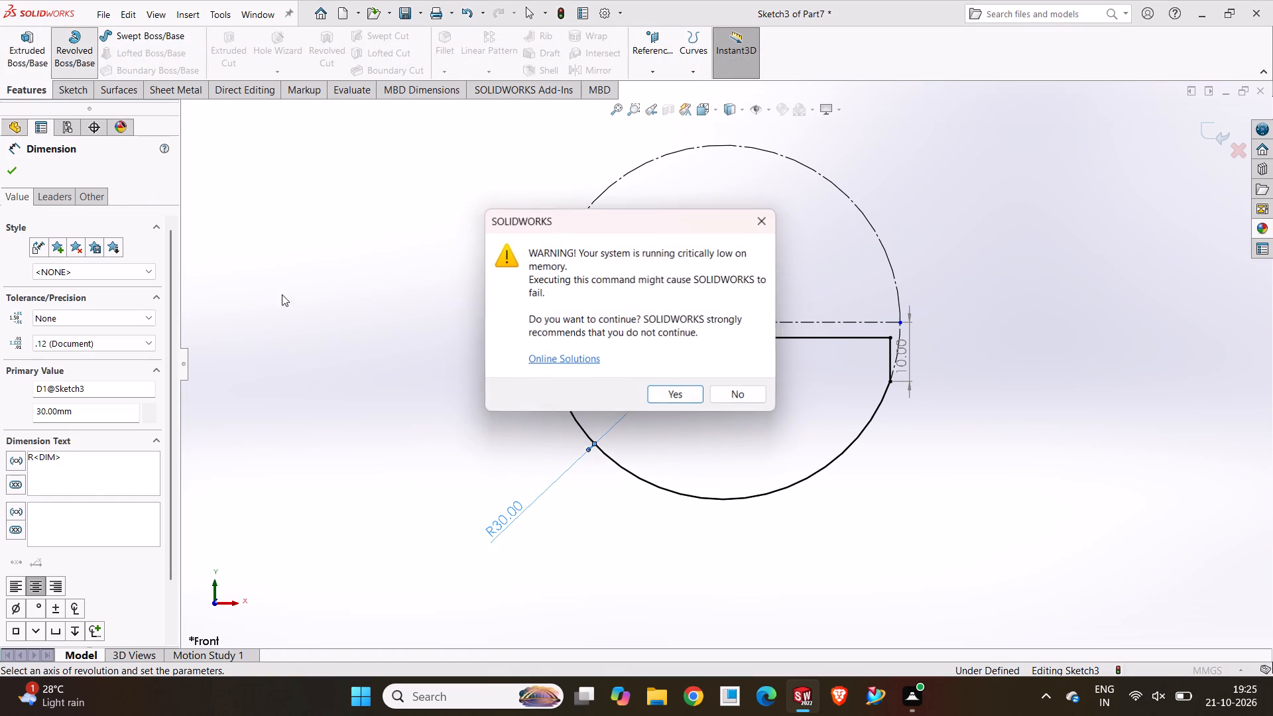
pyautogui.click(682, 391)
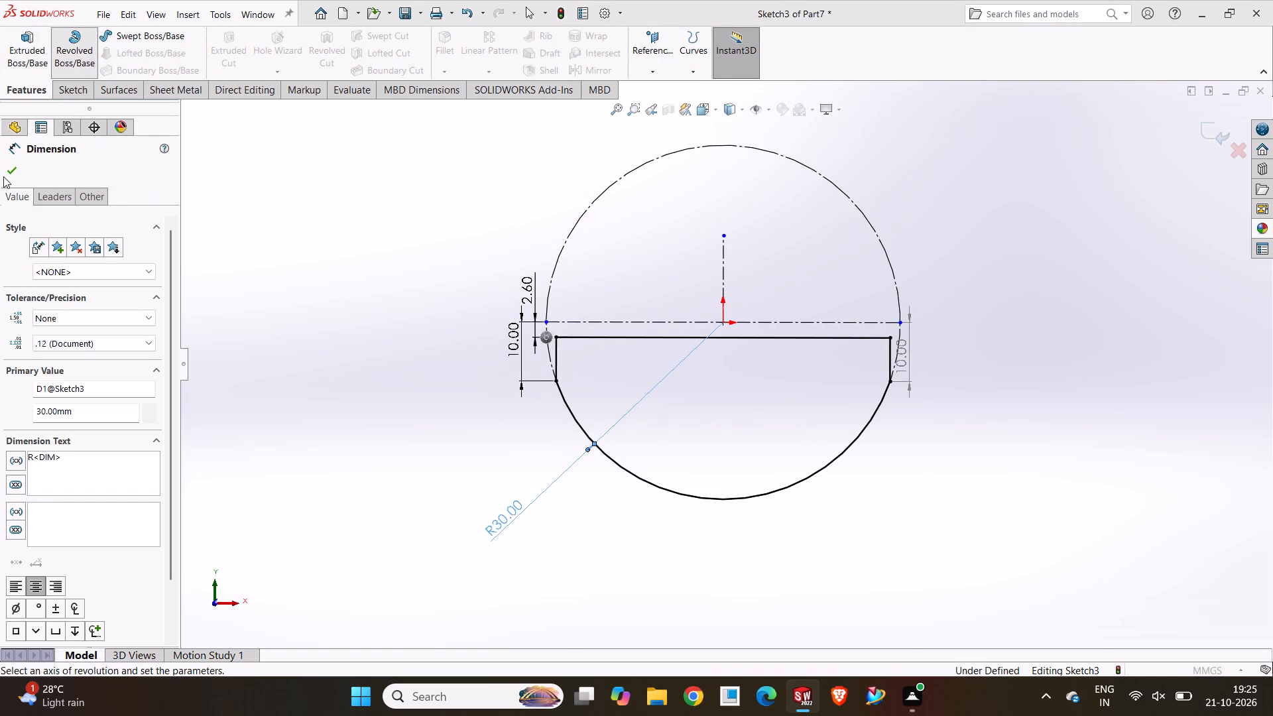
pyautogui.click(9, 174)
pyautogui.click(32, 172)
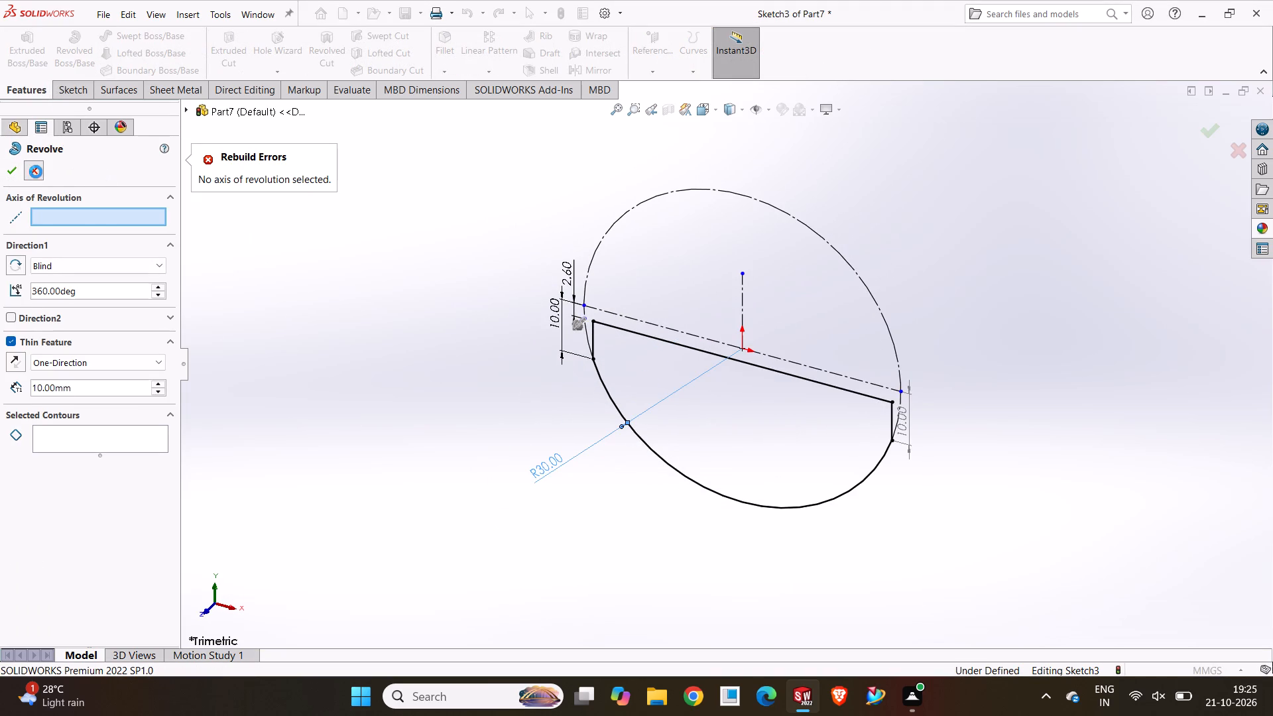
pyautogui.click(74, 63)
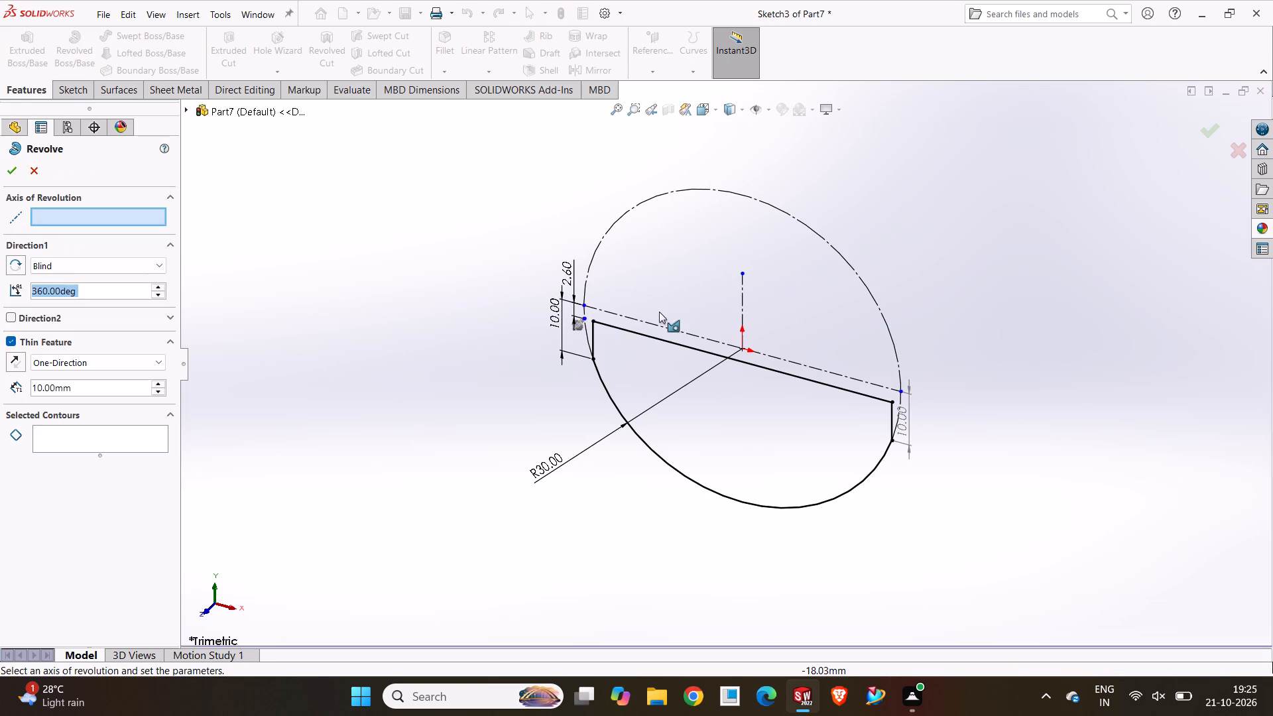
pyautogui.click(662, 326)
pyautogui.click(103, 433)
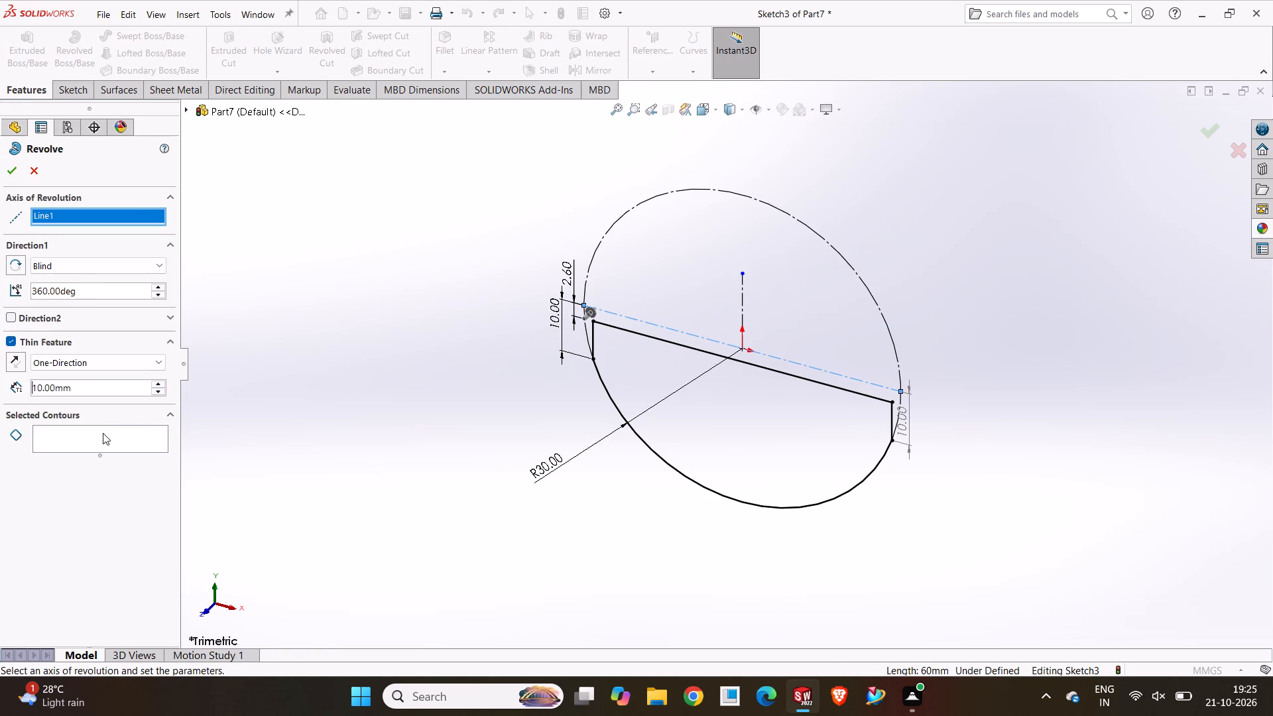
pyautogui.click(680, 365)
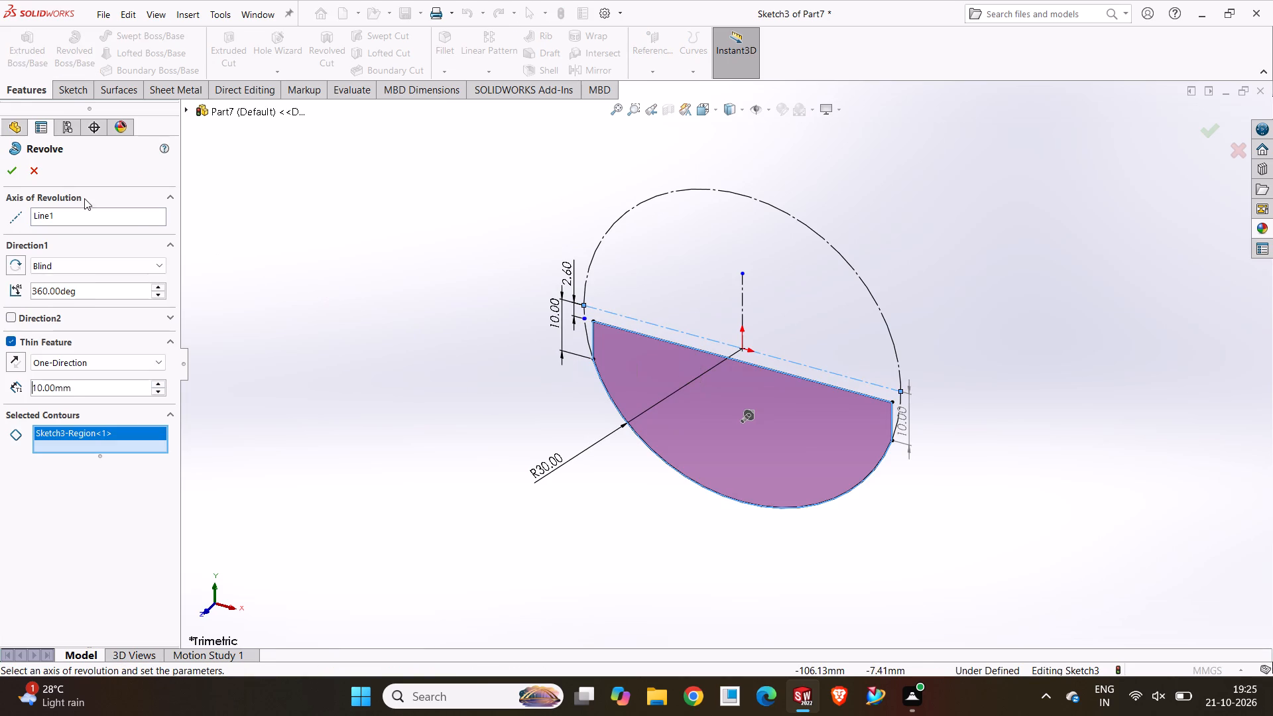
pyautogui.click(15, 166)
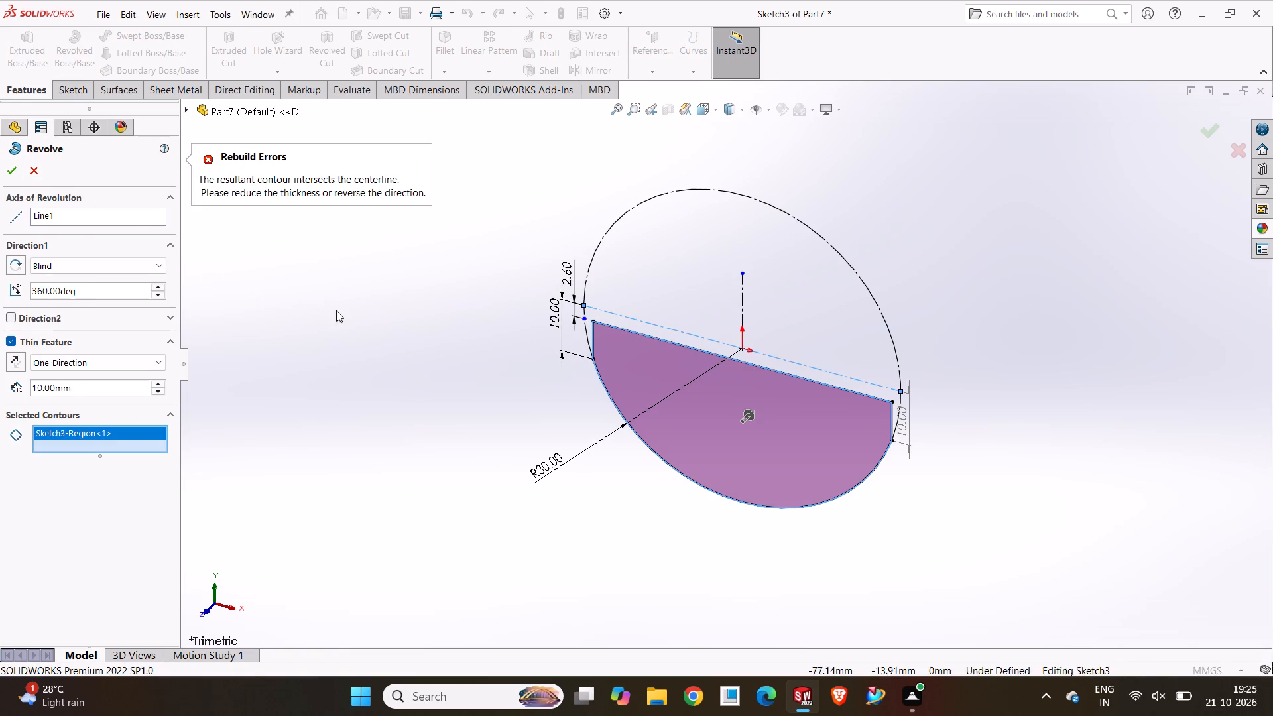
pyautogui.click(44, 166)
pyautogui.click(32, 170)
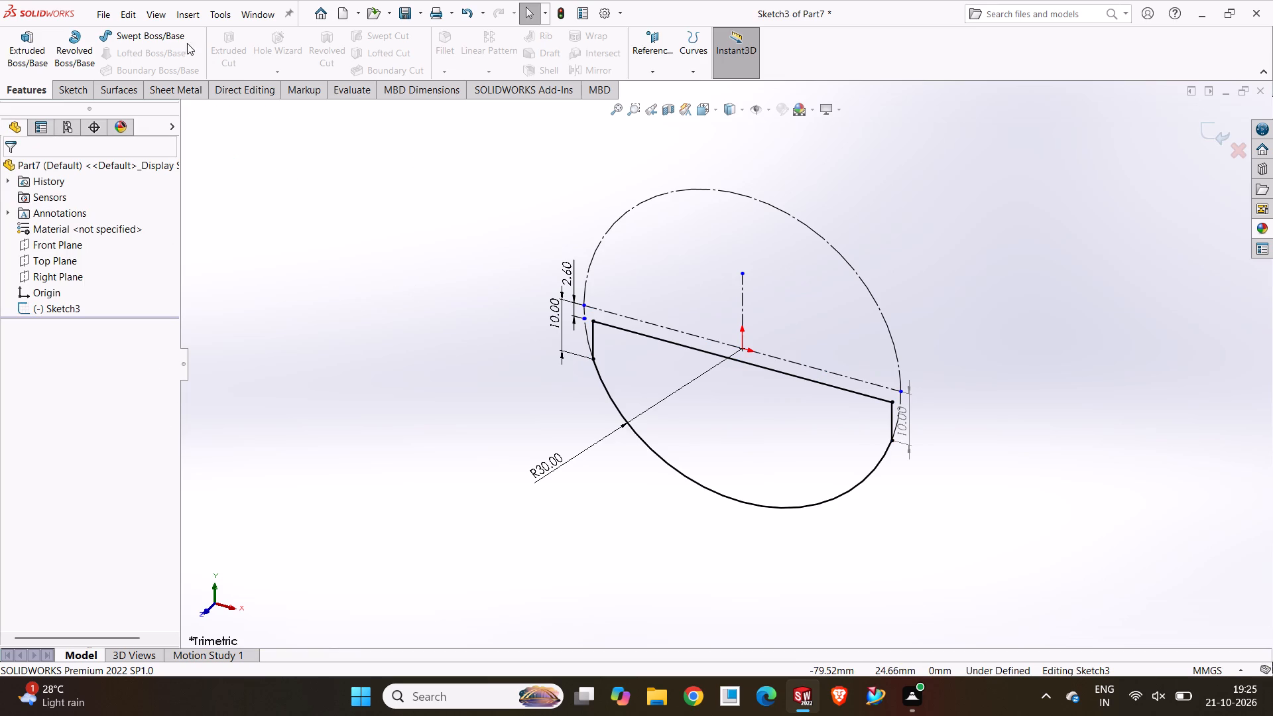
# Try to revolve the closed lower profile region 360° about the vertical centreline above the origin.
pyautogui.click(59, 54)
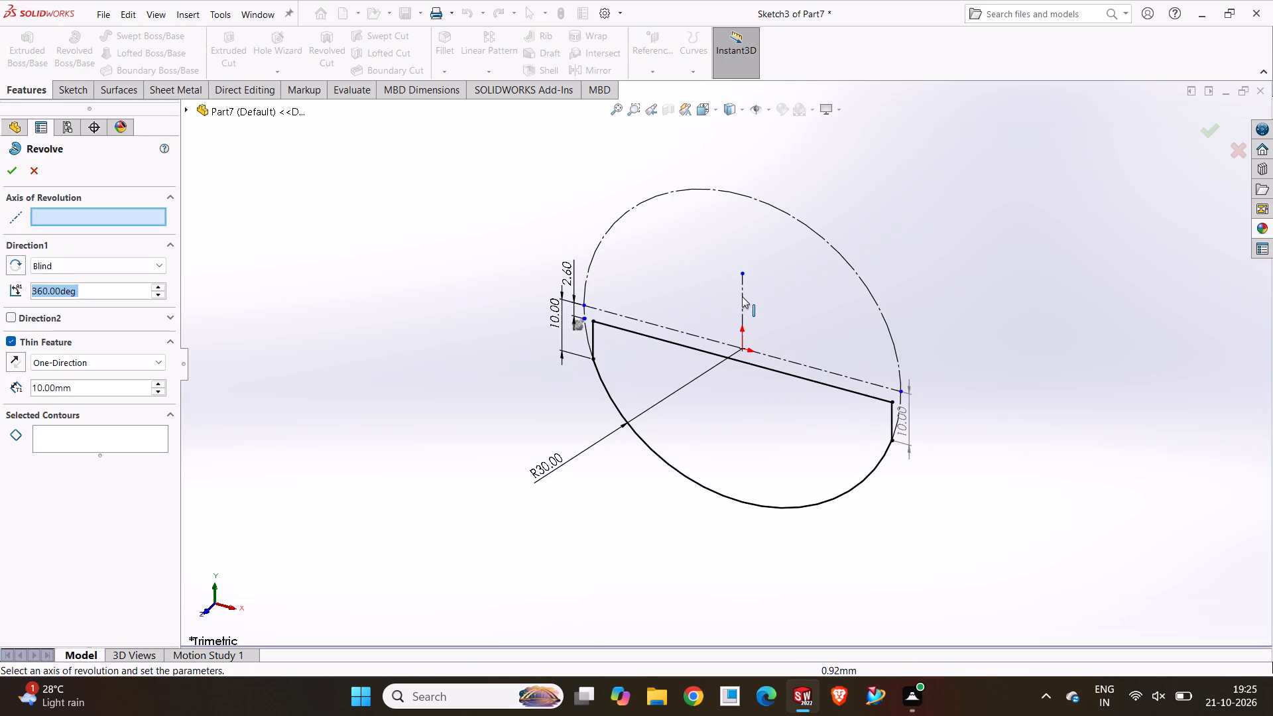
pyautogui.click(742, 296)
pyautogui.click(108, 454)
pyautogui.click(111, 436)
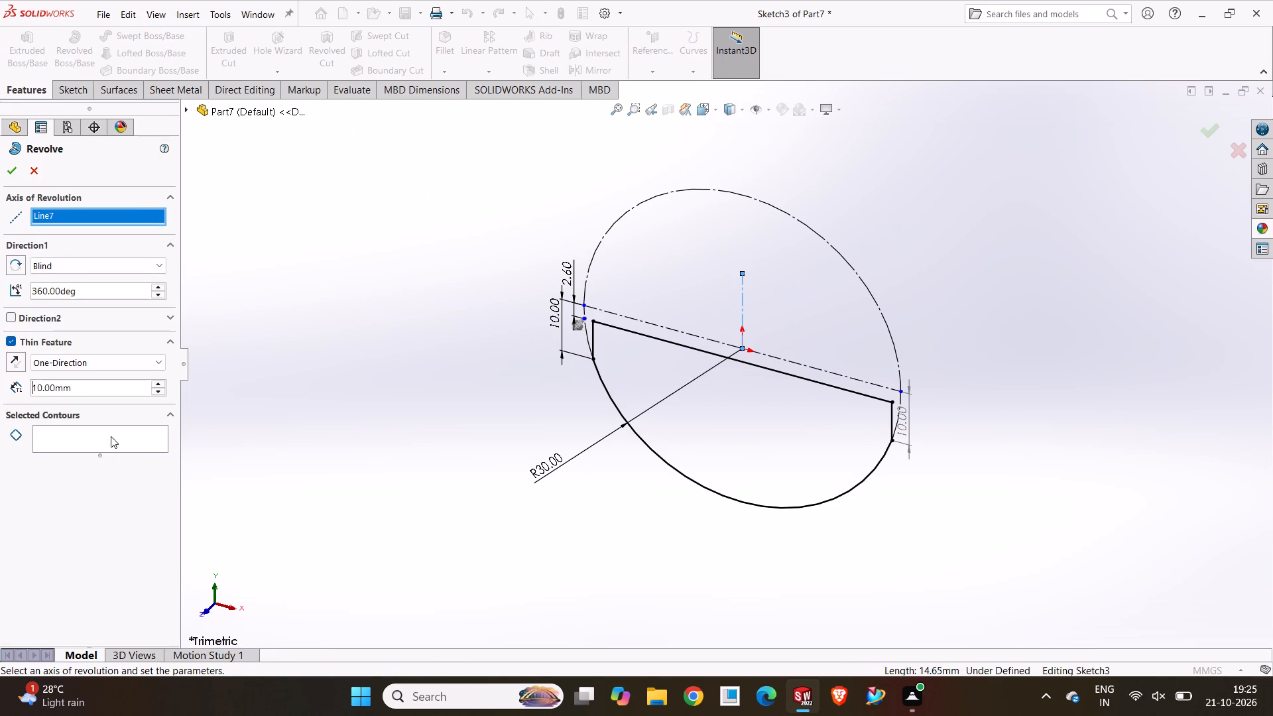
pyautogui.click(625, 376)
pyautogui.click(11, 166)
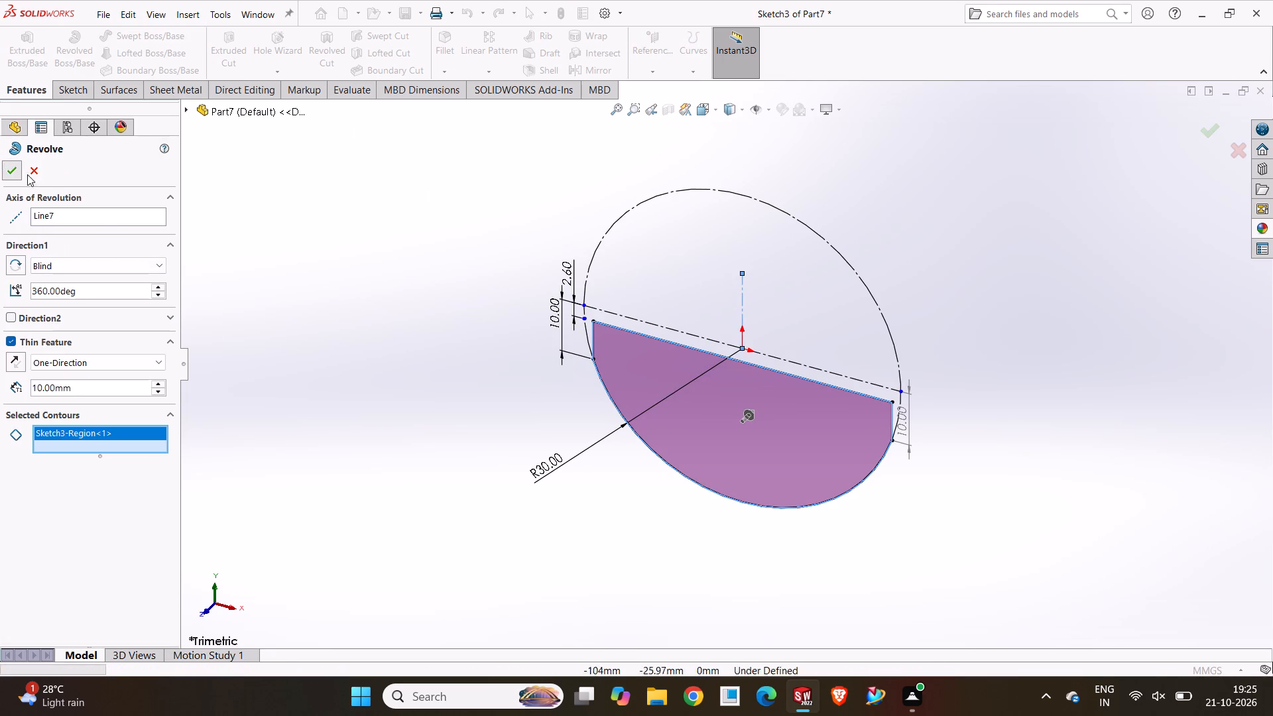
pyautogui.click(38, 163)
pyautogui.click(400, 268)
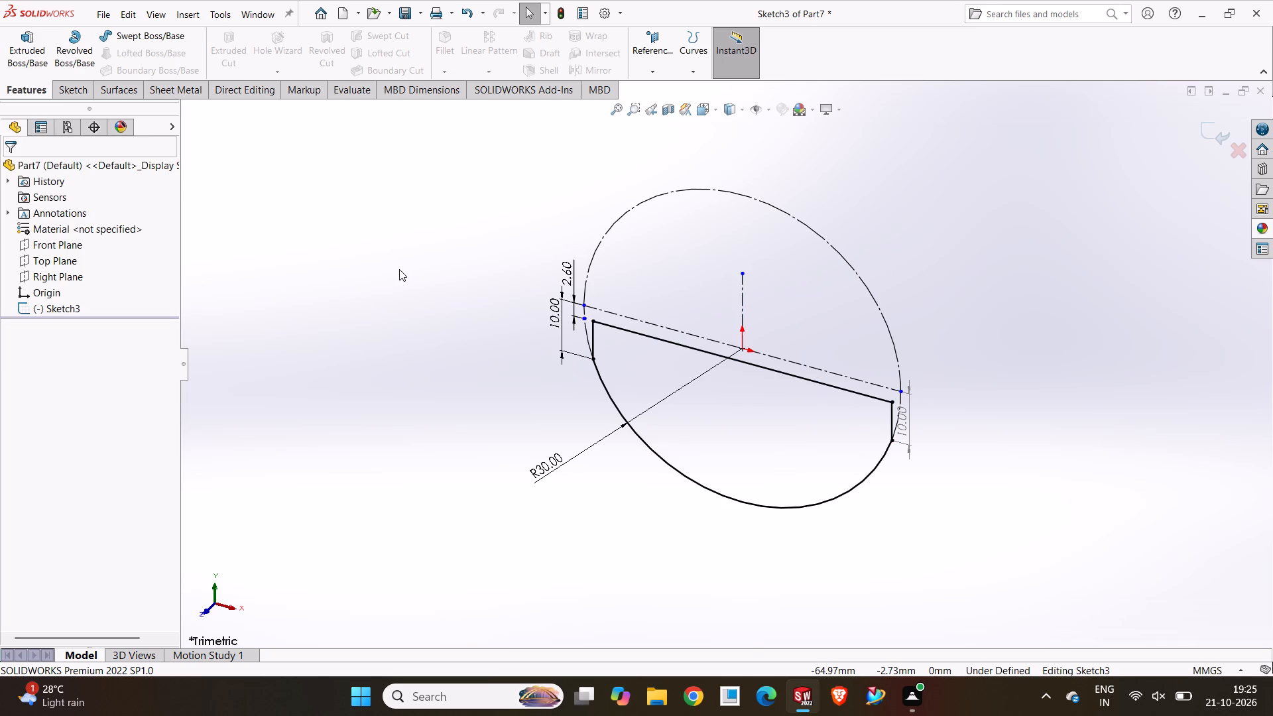
# Draw a vertical construction line about 2.6 mm long from the profile's upper-left corner up to the horizontal centreline.
pyautogui.scroll(-5, 470, 244)
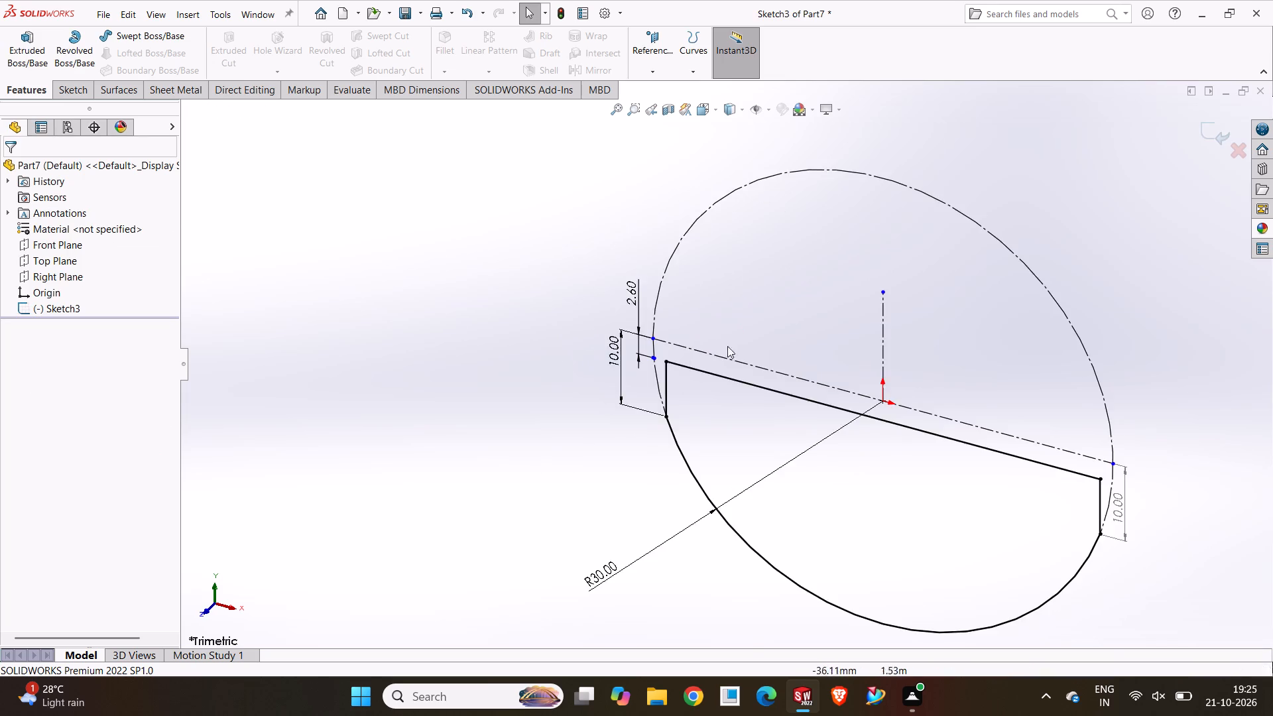
pyautogui.hotkey('ctrl', '1')
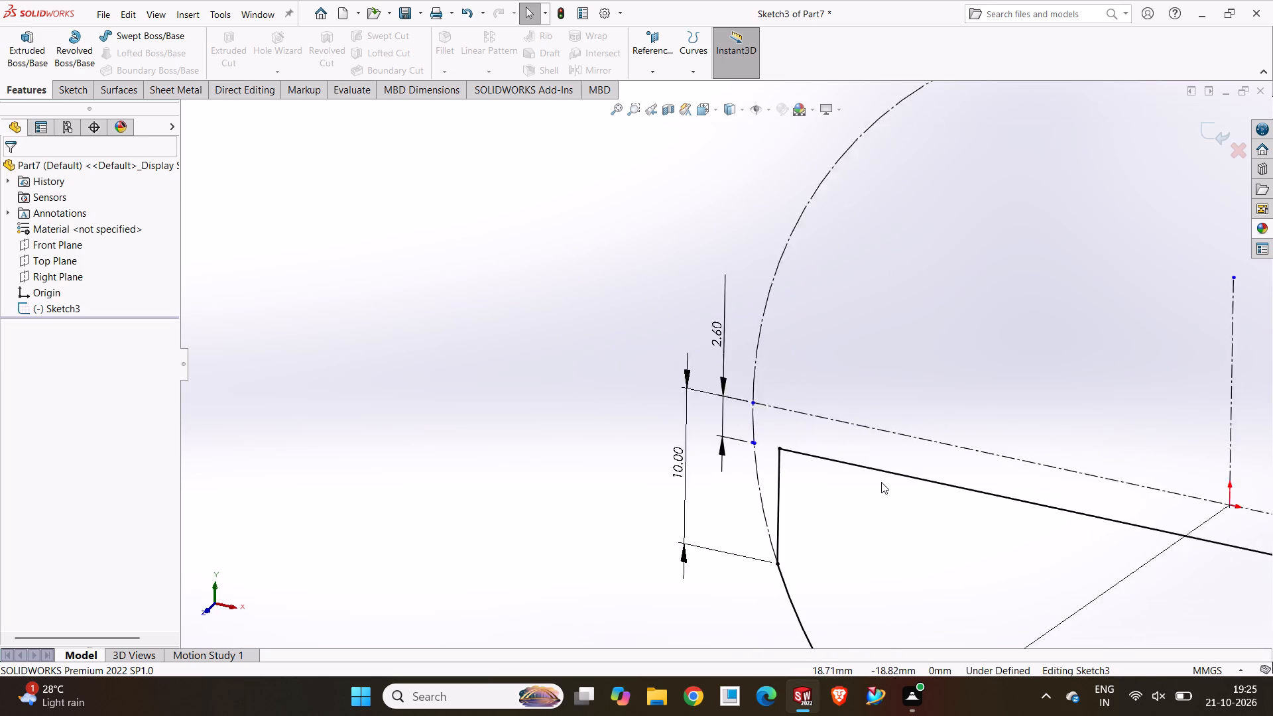
pyautogui.scroll(-8, 591, 349)
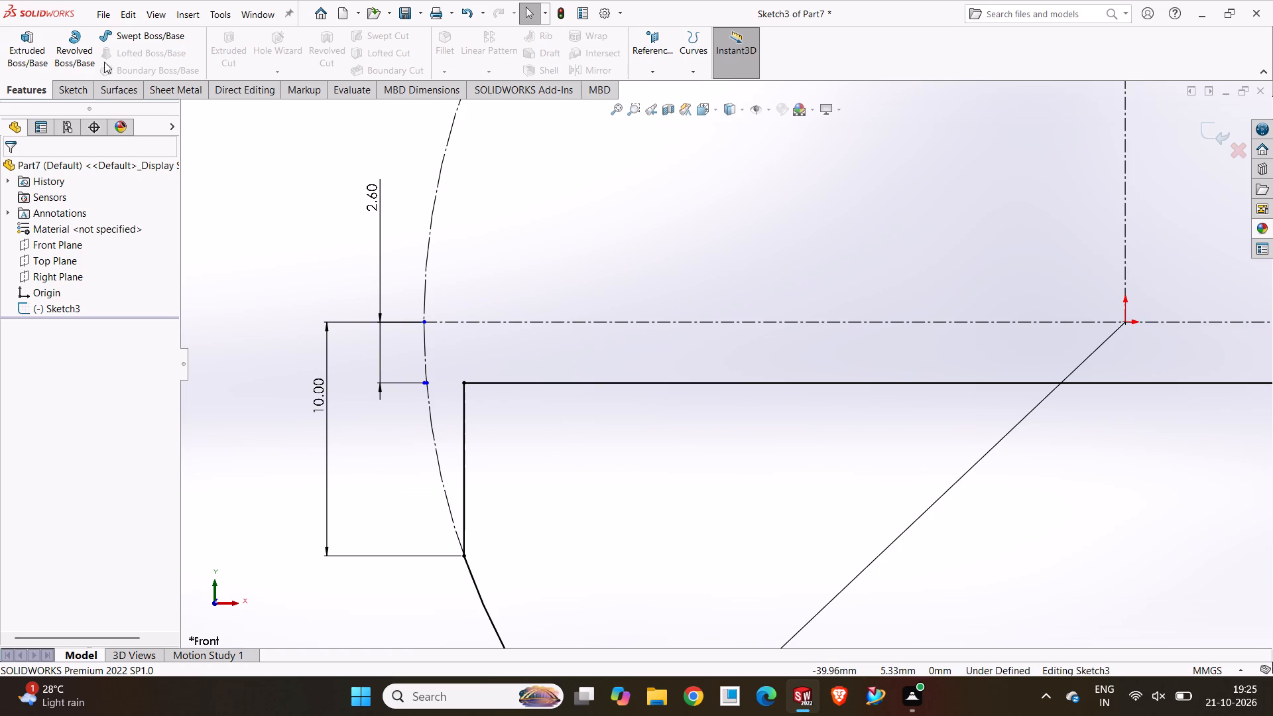
pyautogui.click(73, 91)
pyautogui.click(134, 38)
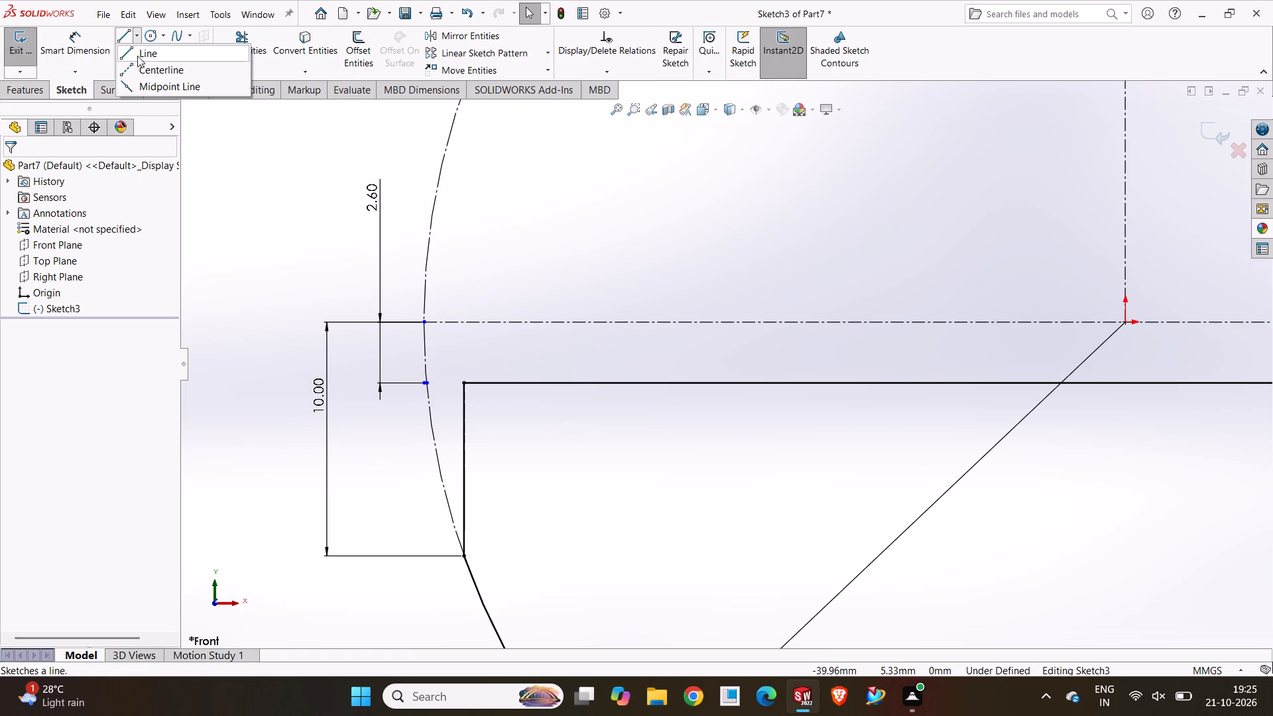
pyautogui.click(137, 70)
pyautogui.click(462, 387)
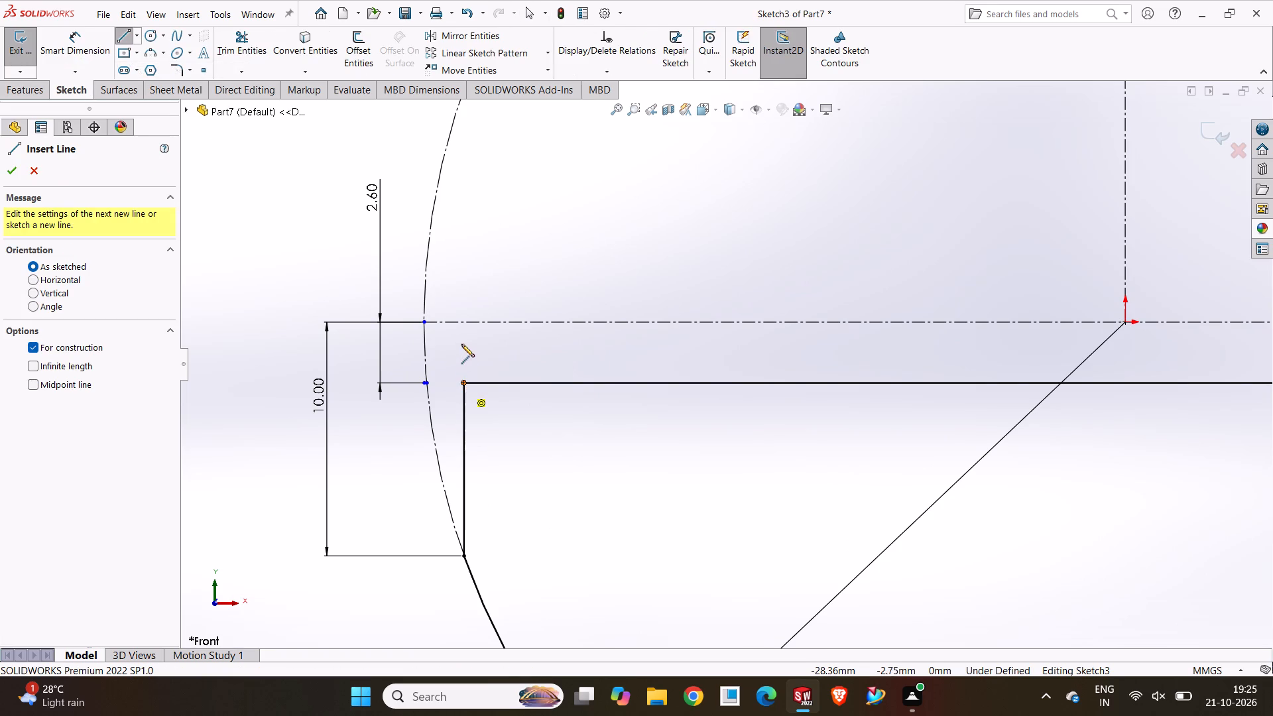
pyautogui.click(462, 321)
pyautogui.rightClick(462, 321)
pyautogui.click(496, 332)
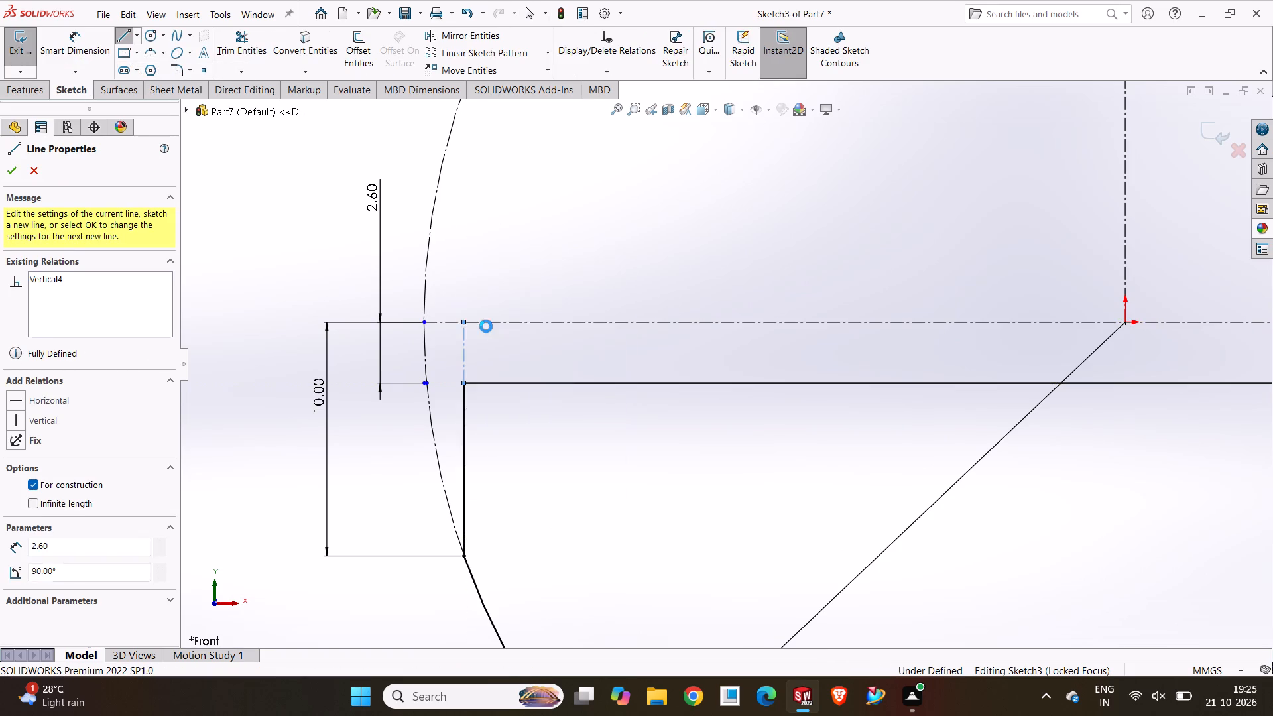
pyautogui.click(671, 395)
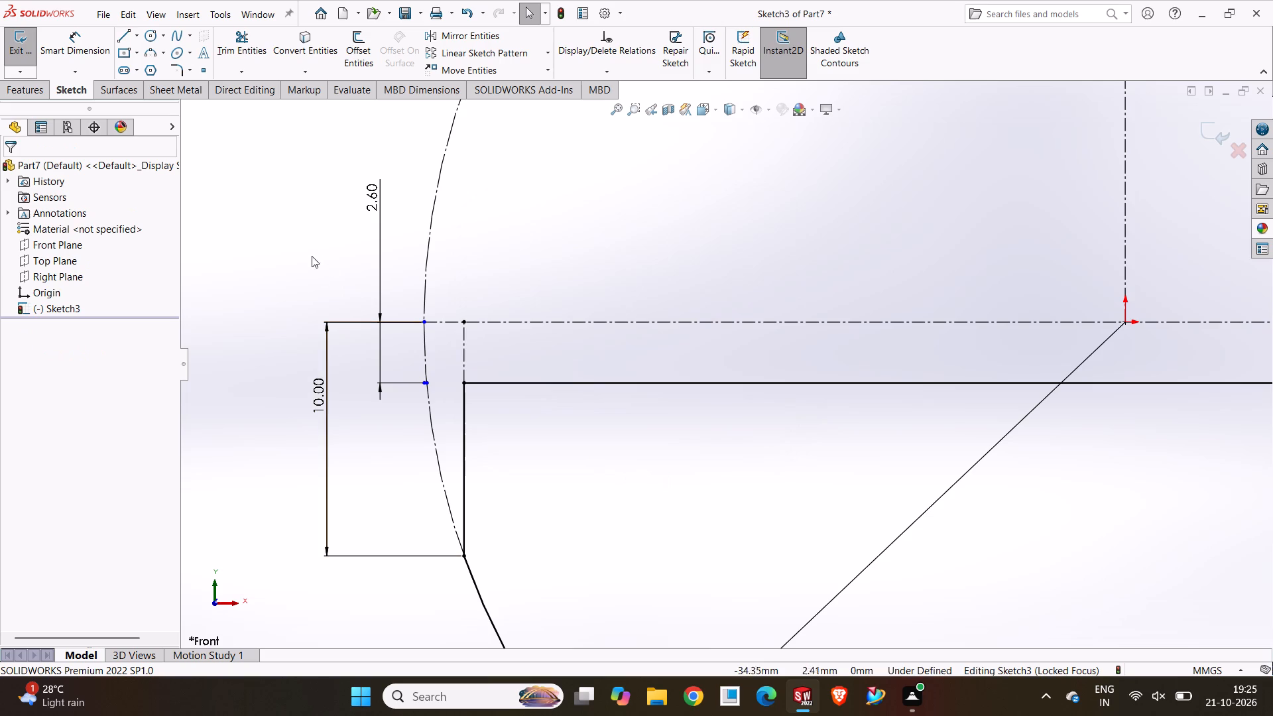
pyautogui.click(308, 251)
# Draw a horizontal construction line about 1.6 mm long from the profile's upper-left corner to the construction circle.
pyautogui.click(132, 38)
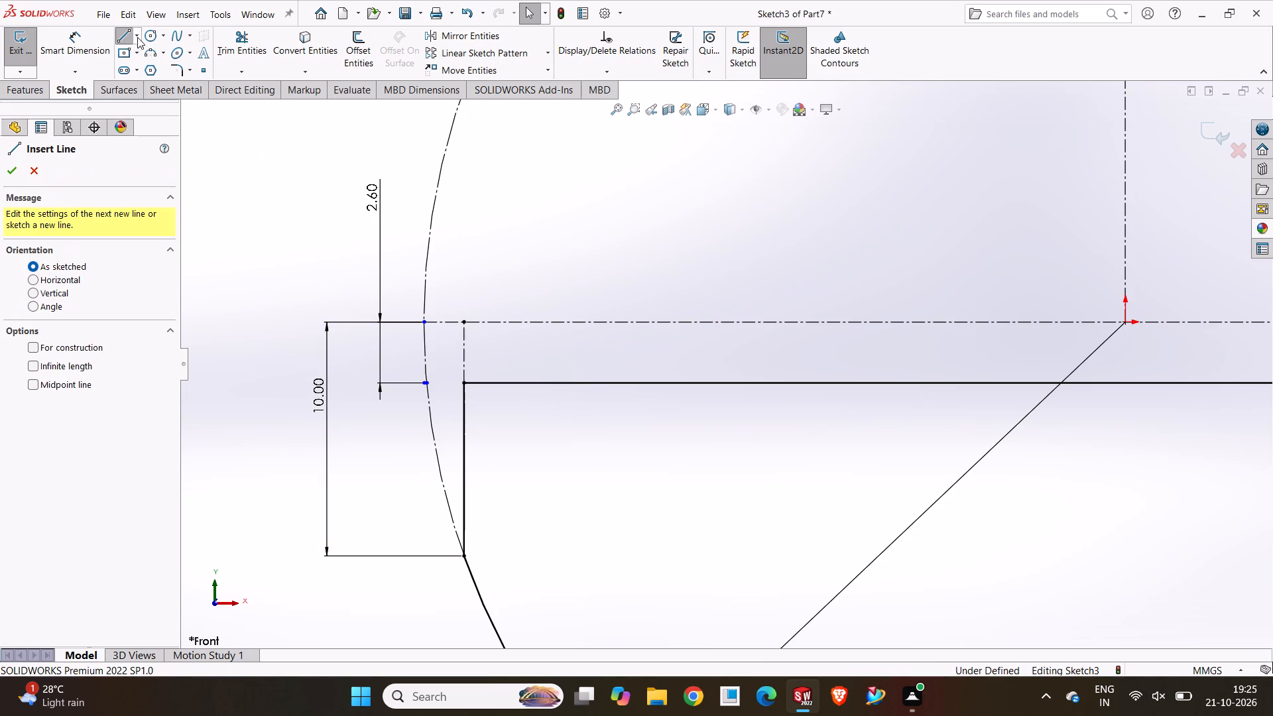
pyautogui.click(137, 32)
pyautogui.click(143, 68)
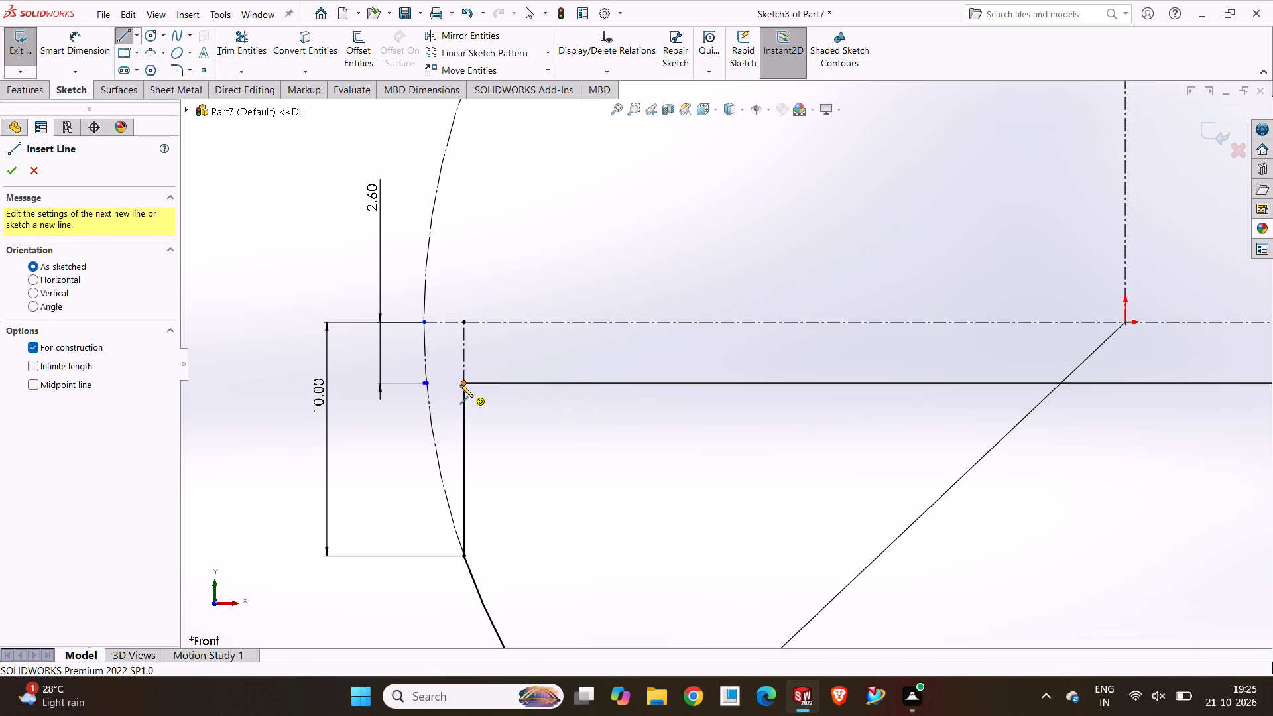
pyautogui.click(460, 385)
pyautogui.scroll(-6, 429, 392)
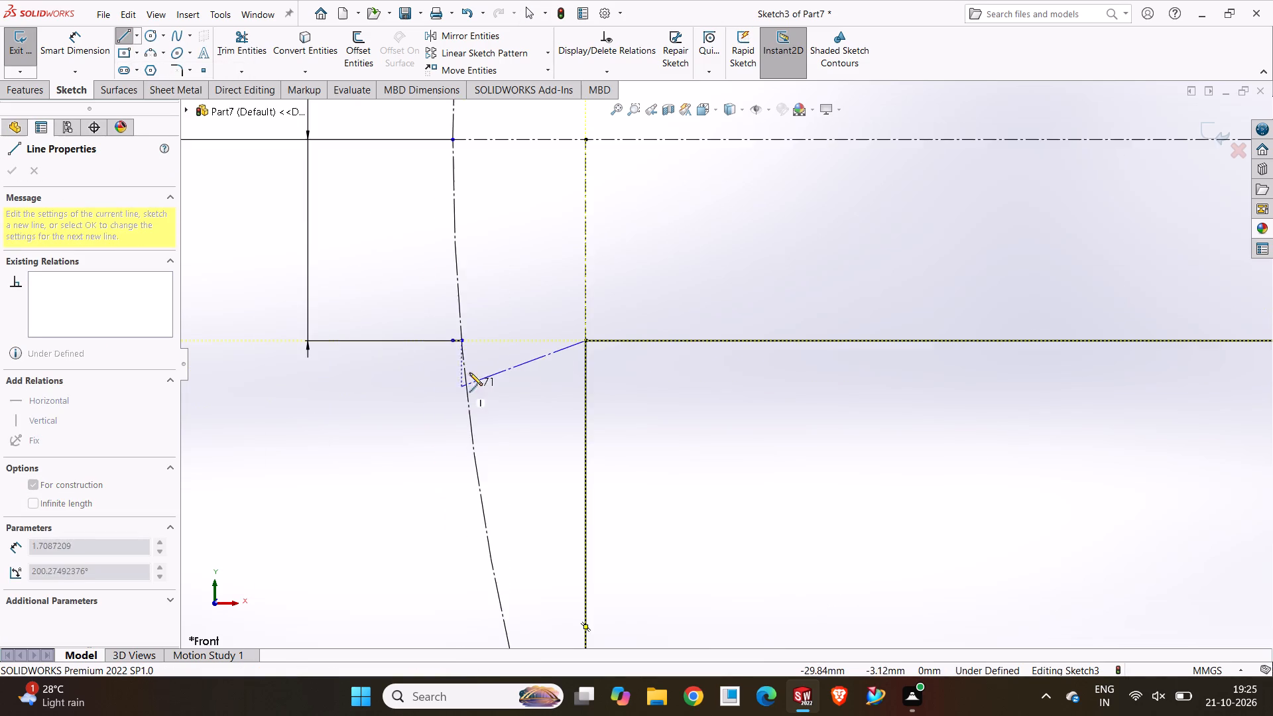
pyautogui.scroll(-5, 469, 369)
pyautogui.scroll(-5, 497, 305)
pyautogui.scroll(1, 497, 305)
pyautogui.click(619, 231)
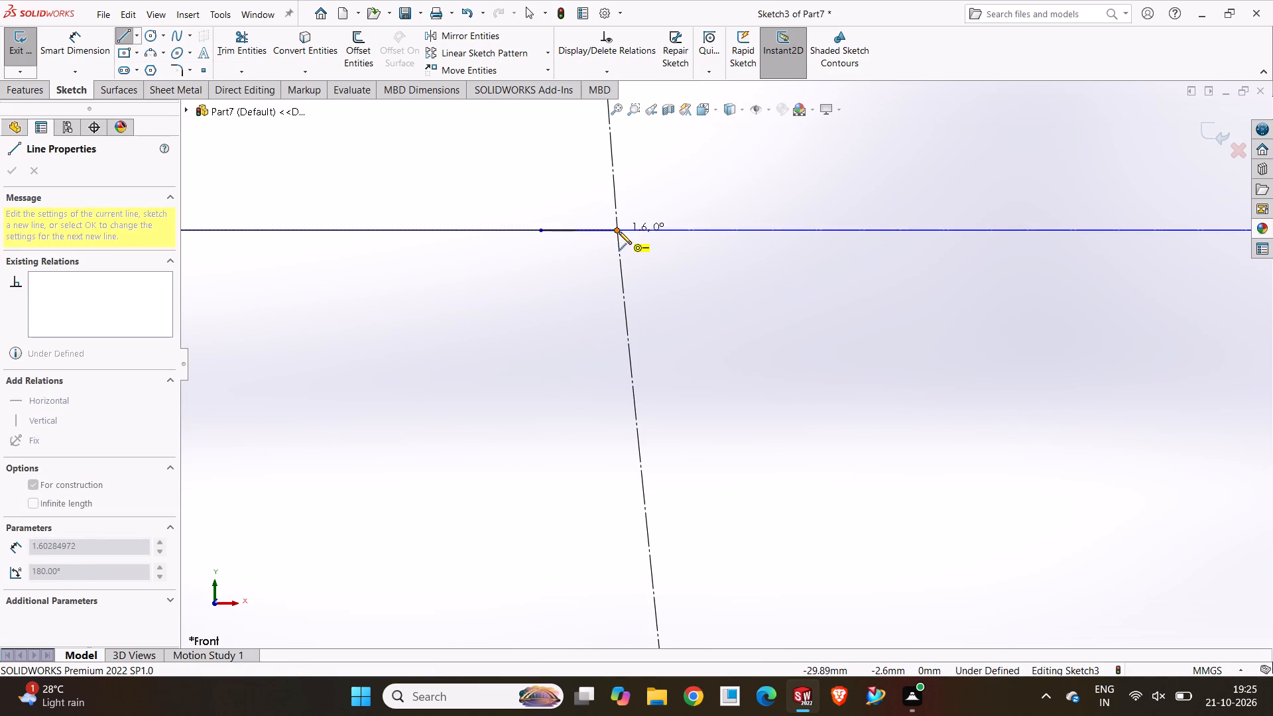
pyautogui.press('Escape')
# Delete the short horizontal line segment sticking out beyond the construction circle.
pyautogui.click(570, 231)
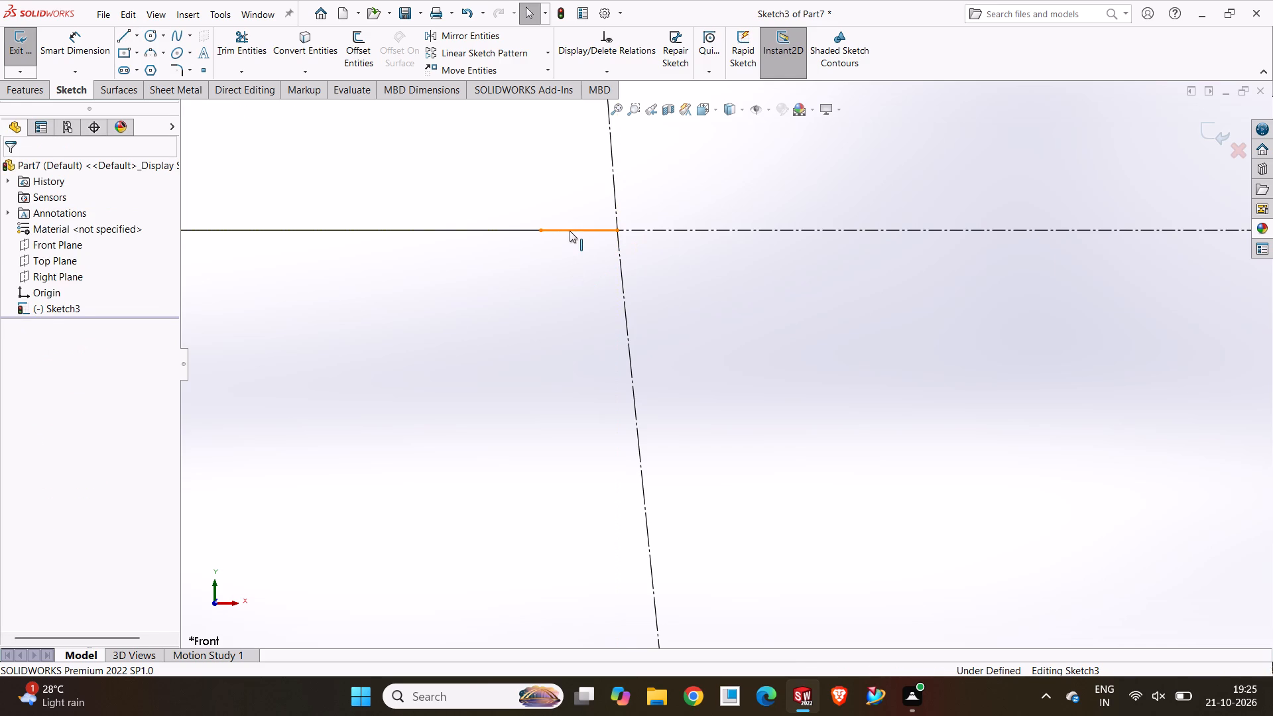
pyautogui.press('Delete')
pyautogui.moveTo(522, 220); pyautogui.dragTo(570, 267)
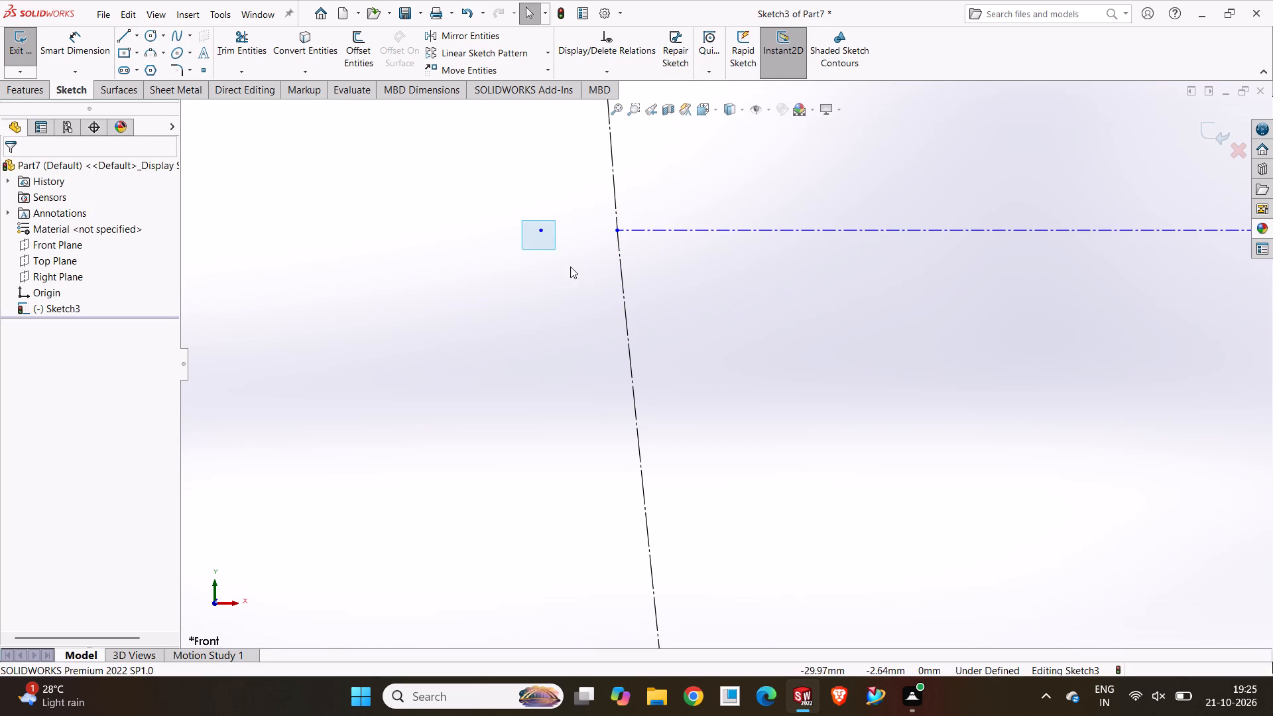
pyautogui.moveTo(570, 267); pyautogui.dragTo(580, 279)
# Dimension the length of the horizontal construction line between the construction circle and the profile's upper-left corner.
pyautogui.scroll(14, 597, 276)
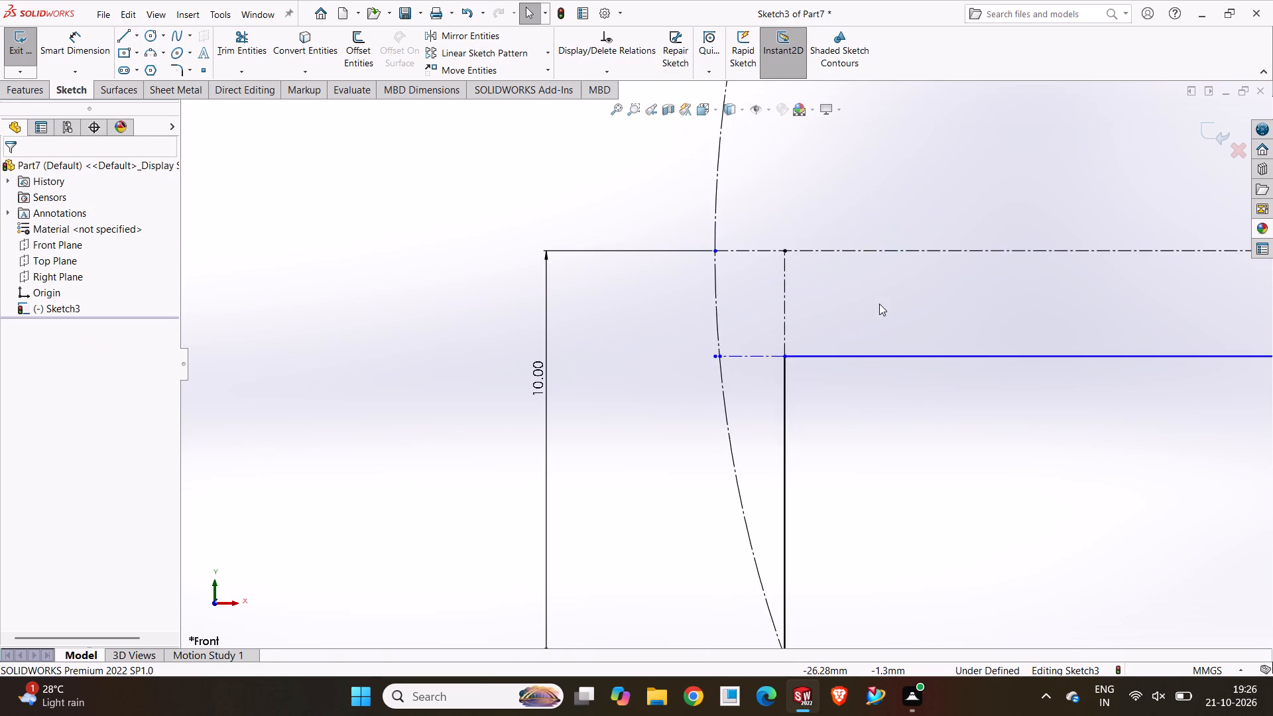
pyautogui.scroll(2, 934, 307)
pyautogui.scroll(-4, 805, 349)
pyautogui.click(84, 39)
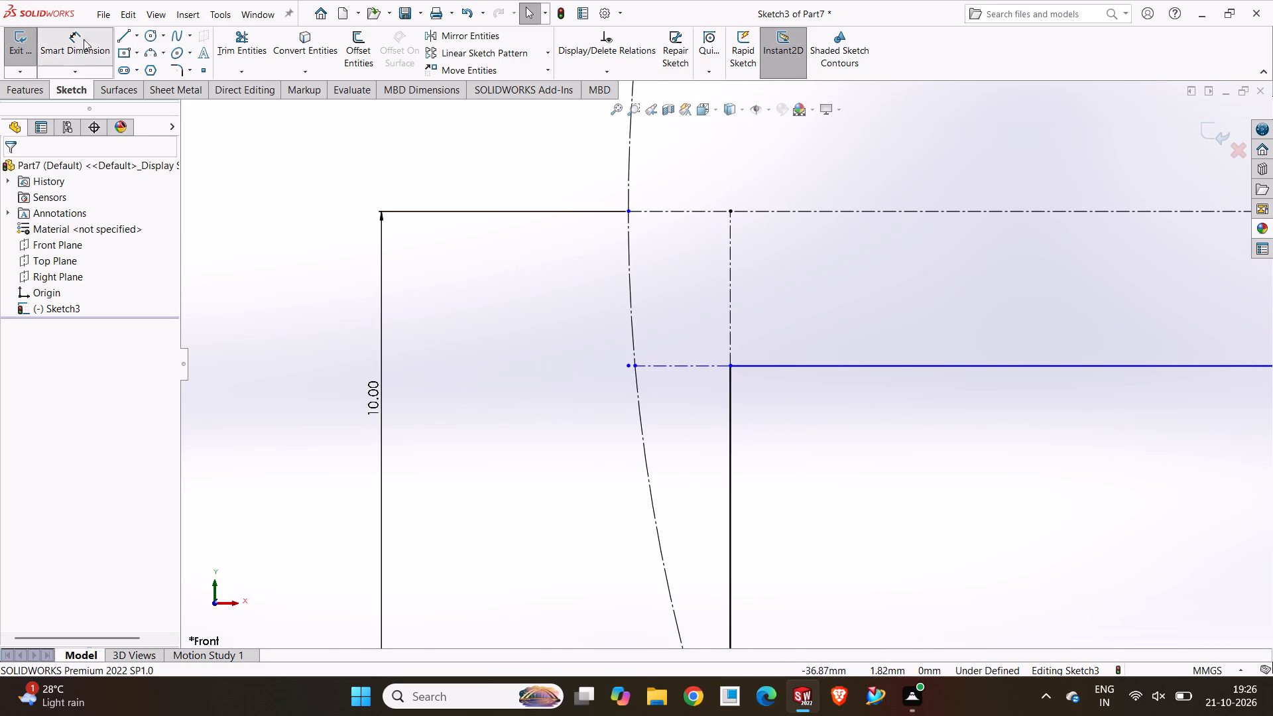
pyautogui.click(680, 365)
pyautogui.click(679, 207)
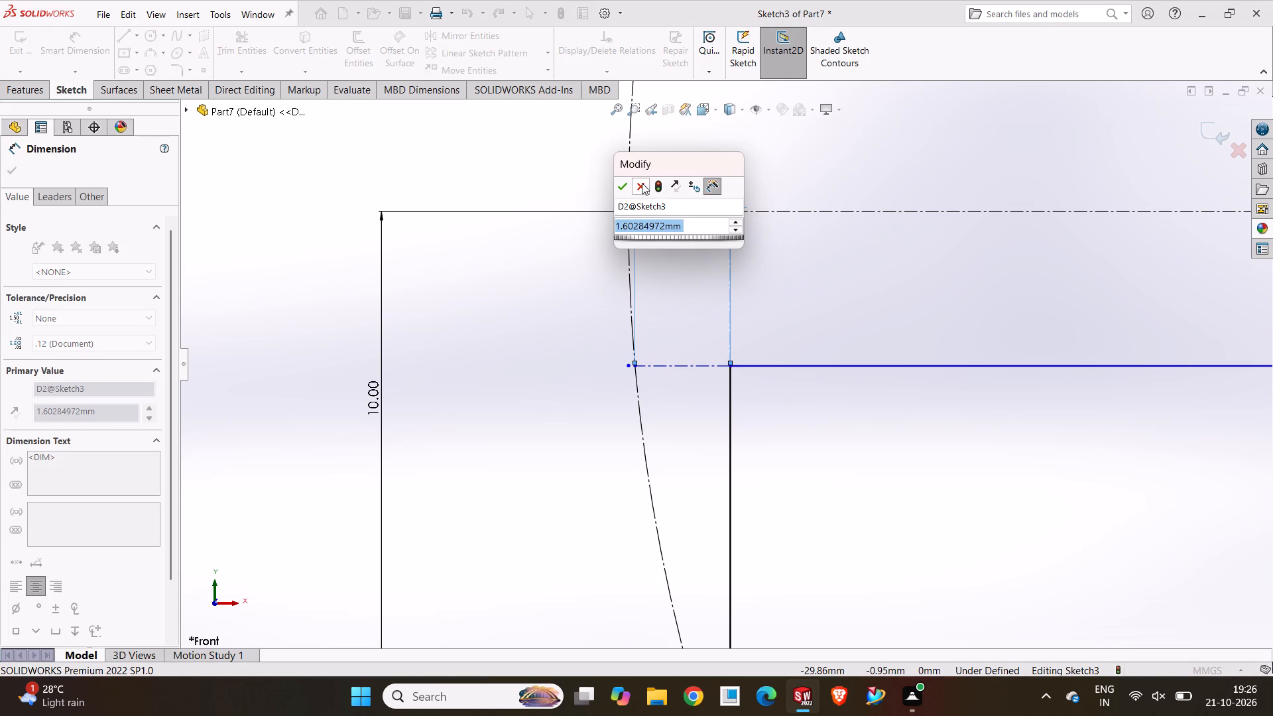
pyautogui.click(642, 183)
pyautogui.click(545, 308)
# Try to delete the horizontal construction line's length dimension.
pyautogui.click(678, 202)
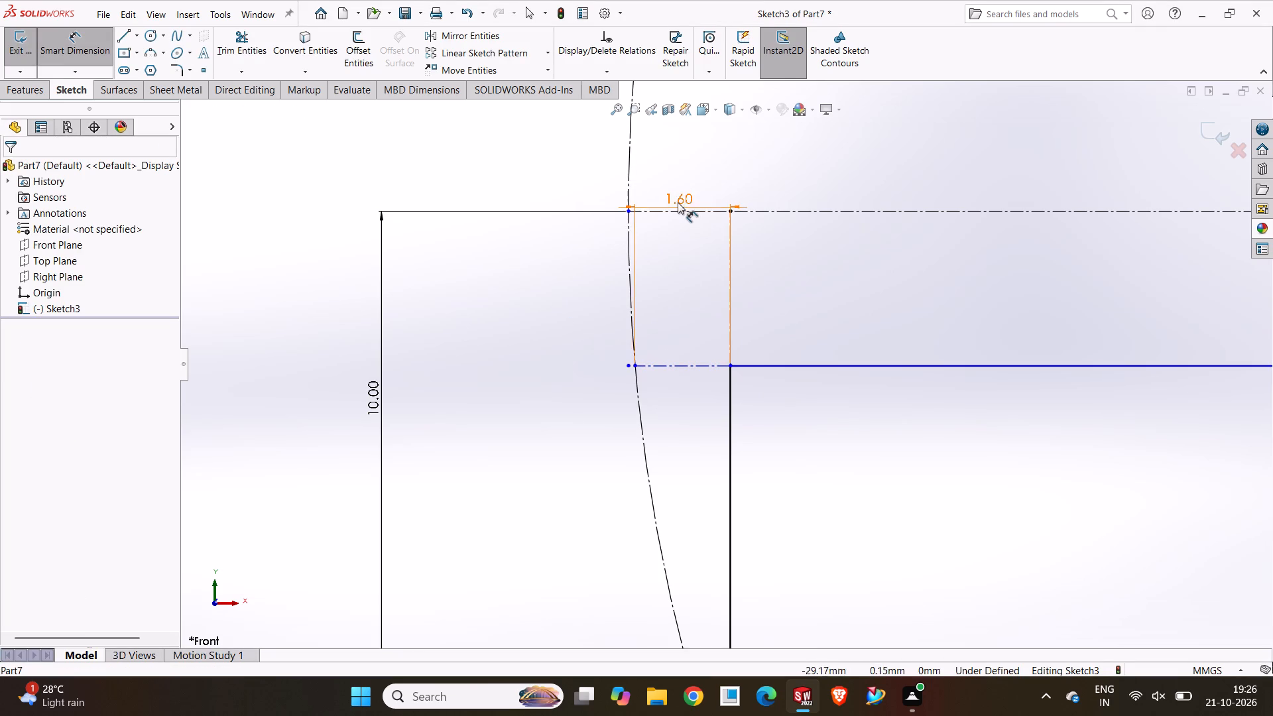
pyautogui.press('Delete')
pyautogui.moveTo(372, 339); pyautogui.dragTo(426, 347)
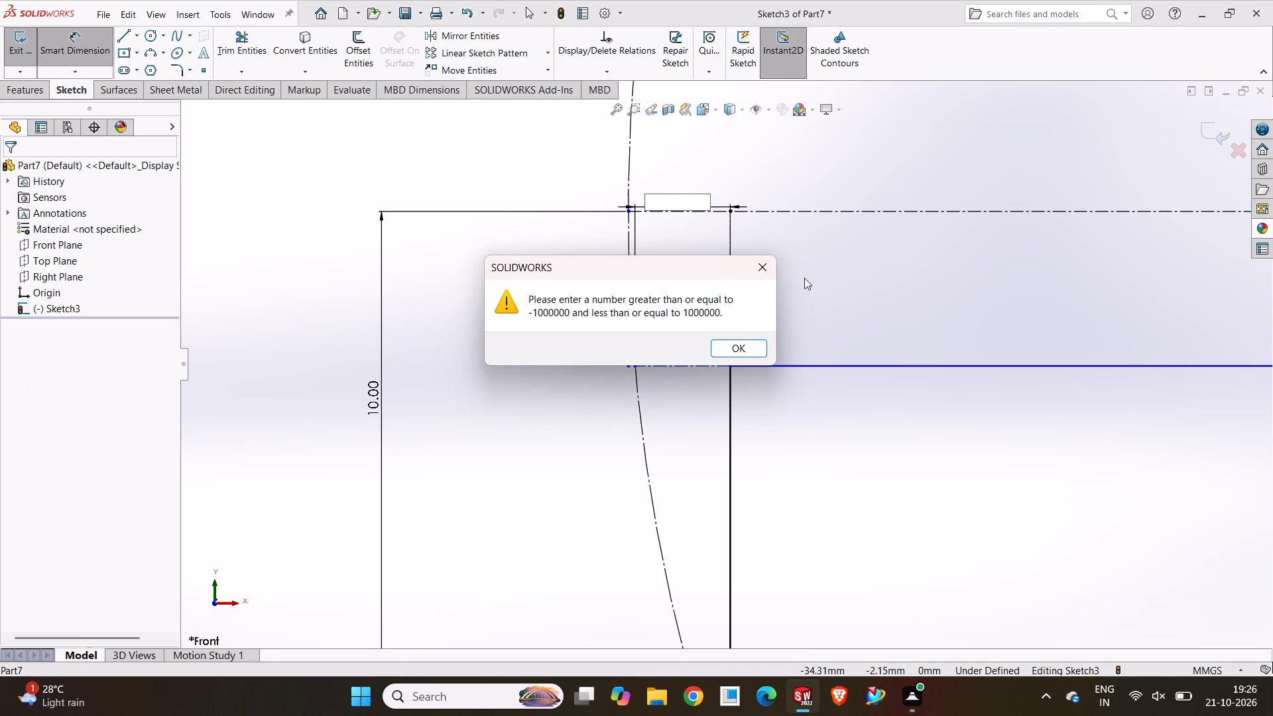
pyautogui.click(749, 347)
# Add a 2.6 mm length dimension to the short vertical construction line above the profile's upper-left corner.
pyautogui.click(727, 274)
pyautogui.click(731, 274)
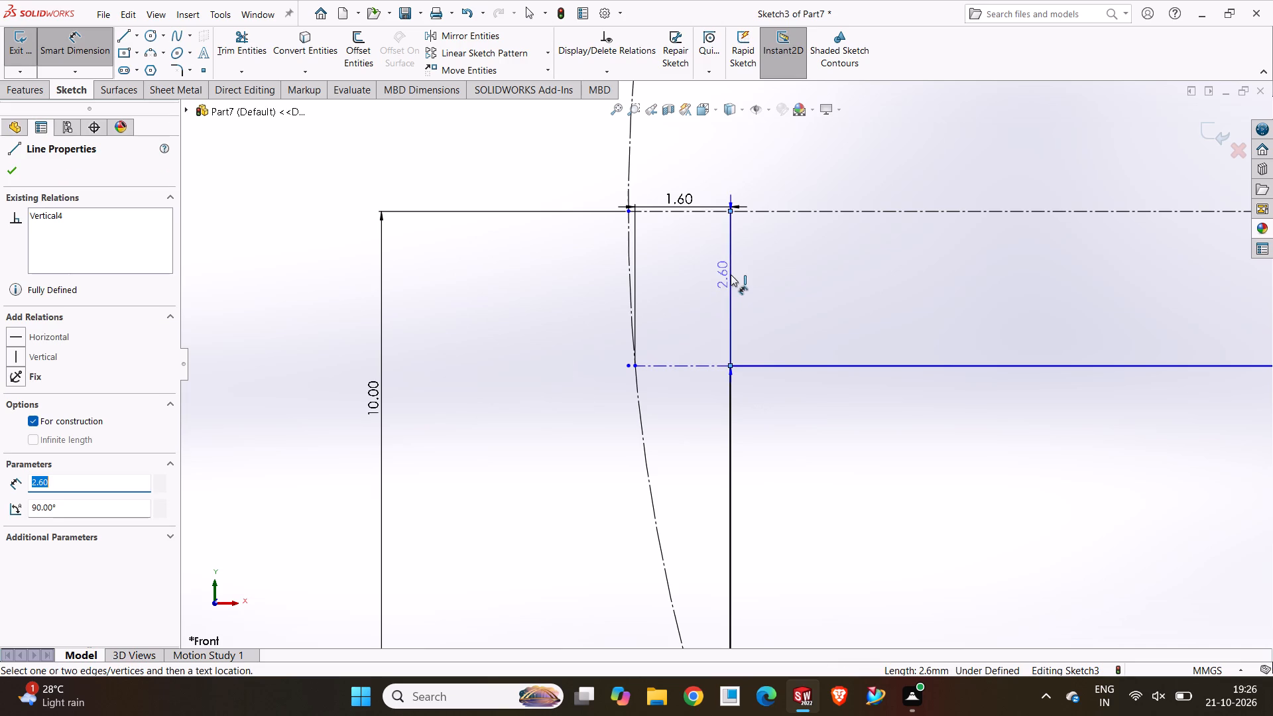
pyautogui.click(522, 314)
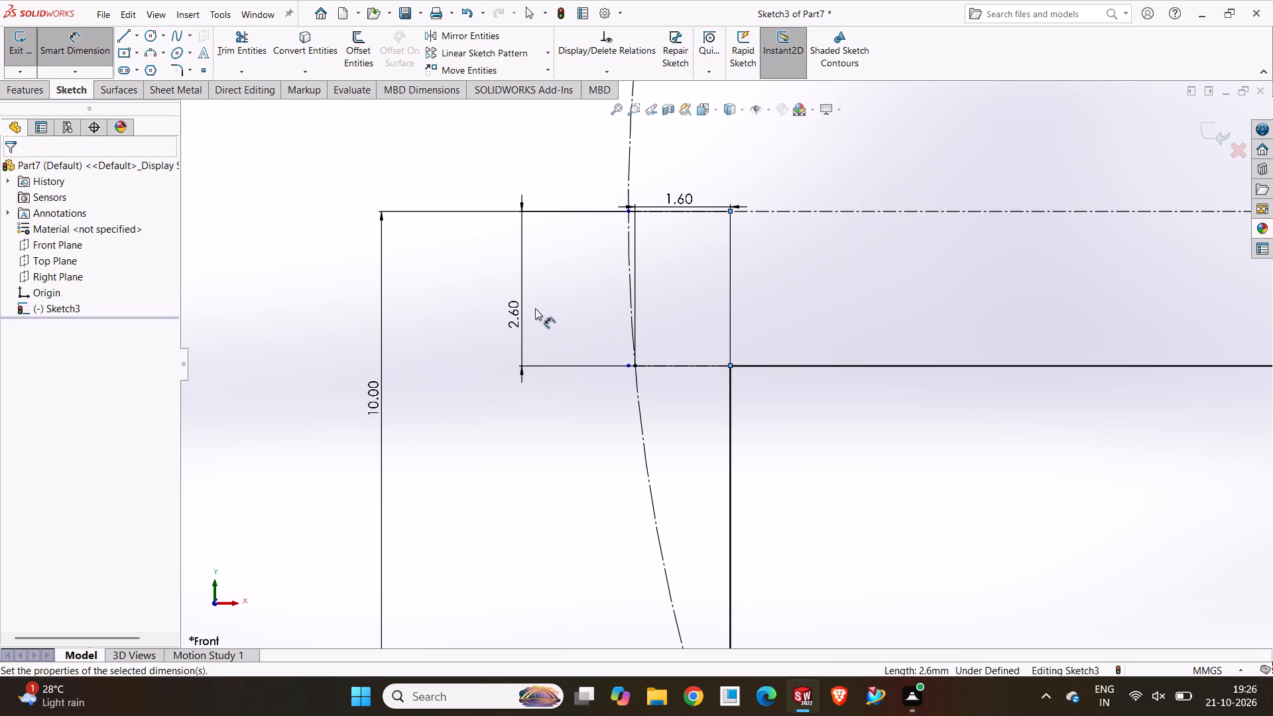
pyautogui.click(455, 288)
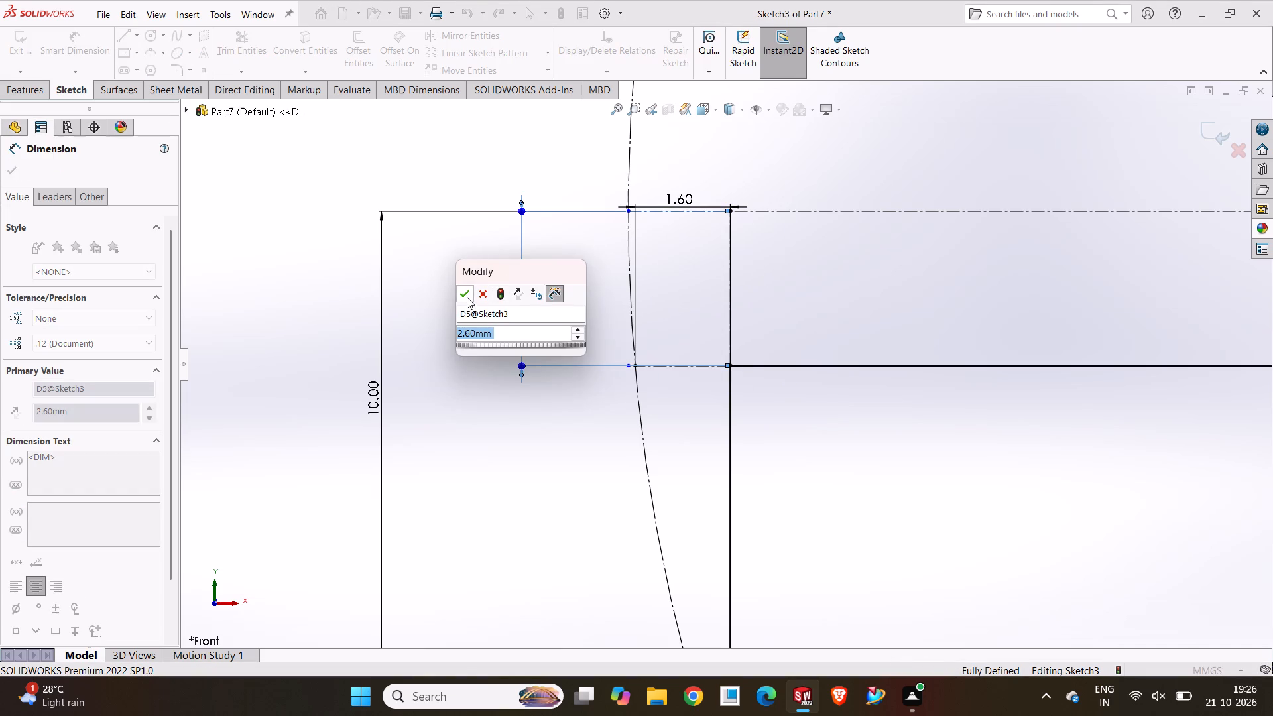
pyautogui.click(466, 296)
pyautogui.click(416, 289)
# Delete the short vertical construction line above the profile's upper-left corner together with its attached length dimension.
pyautogui.click(729, 261)
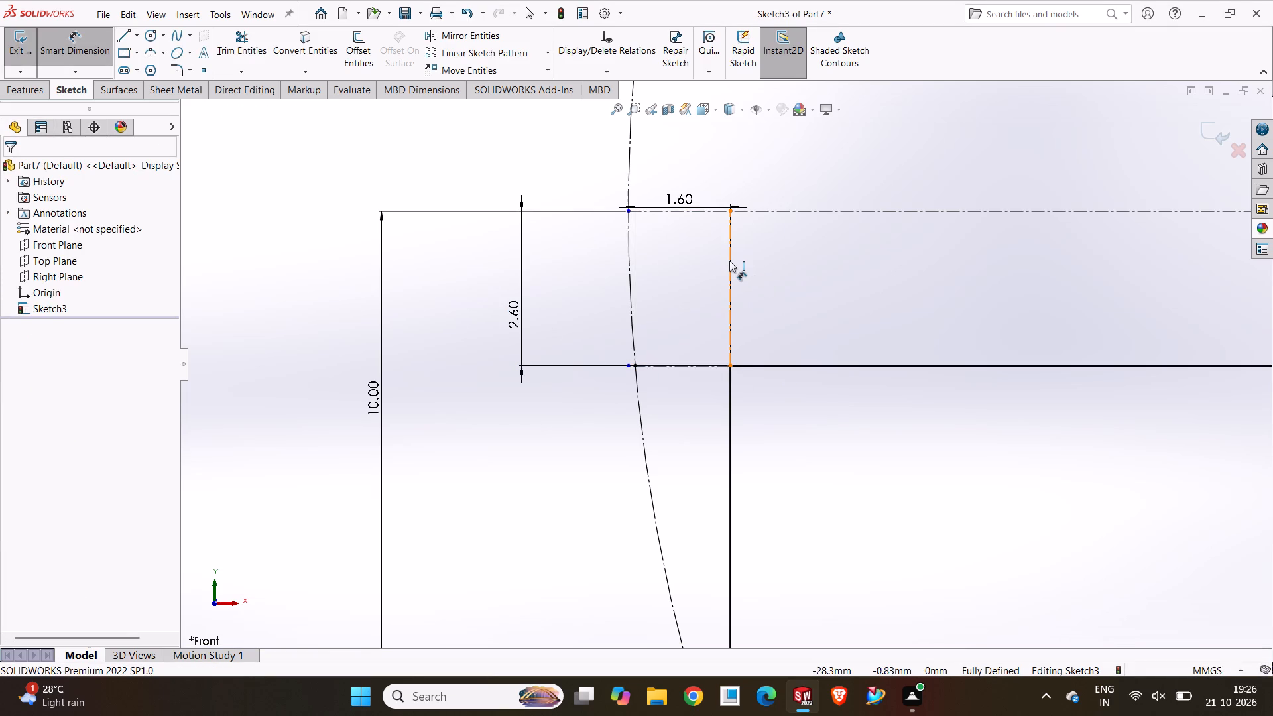
pyautogui.press('Delete')
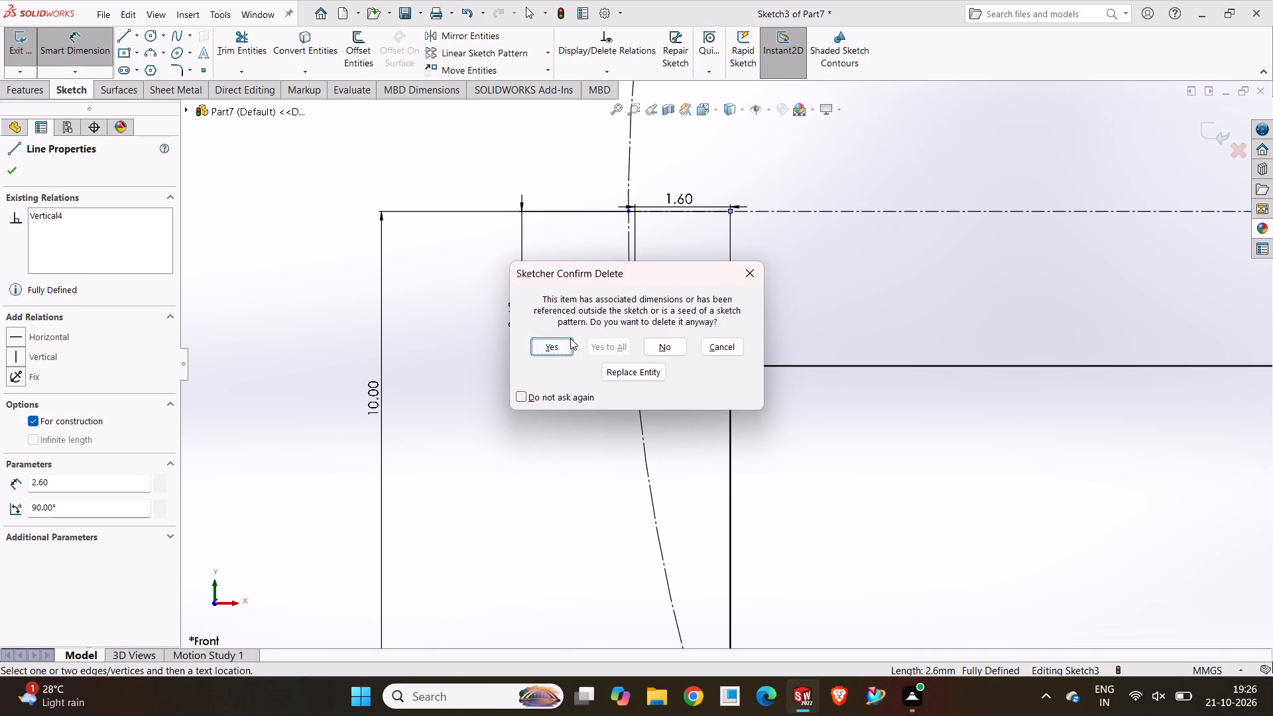
pyautogui.click(570, 338)
pyautogui.click(533, 454)
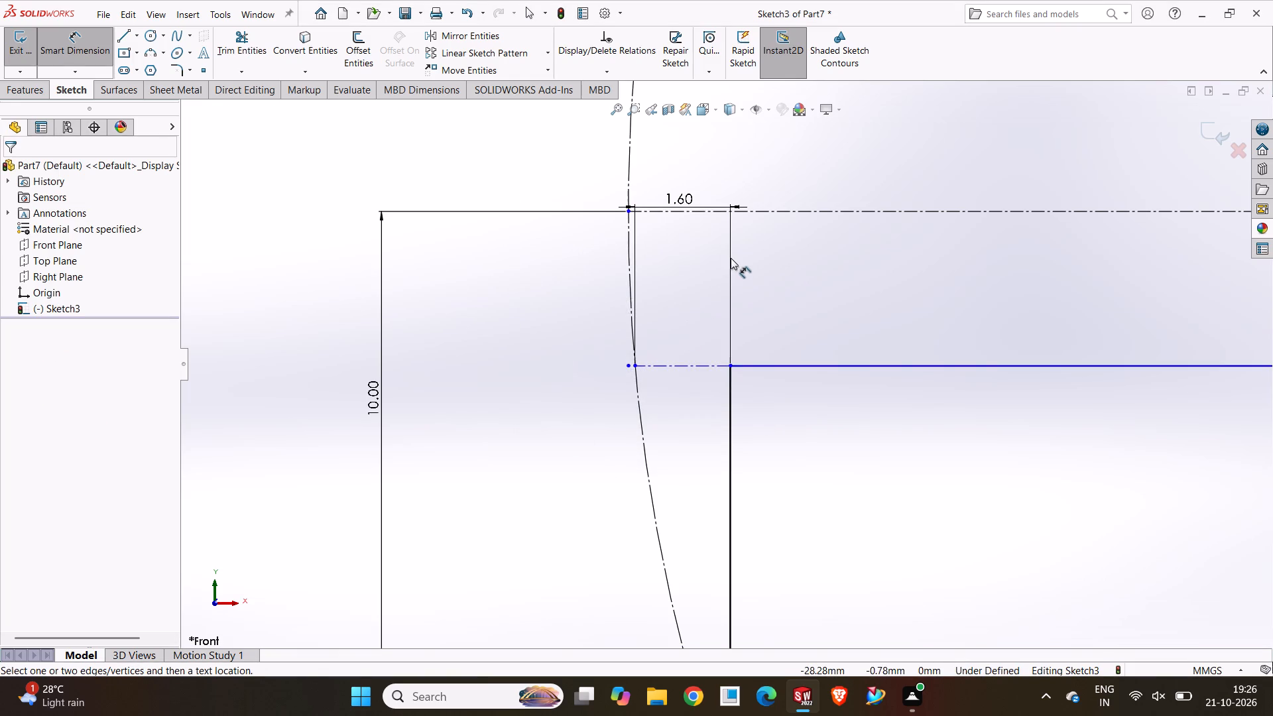
pyautogui.press('Escape')
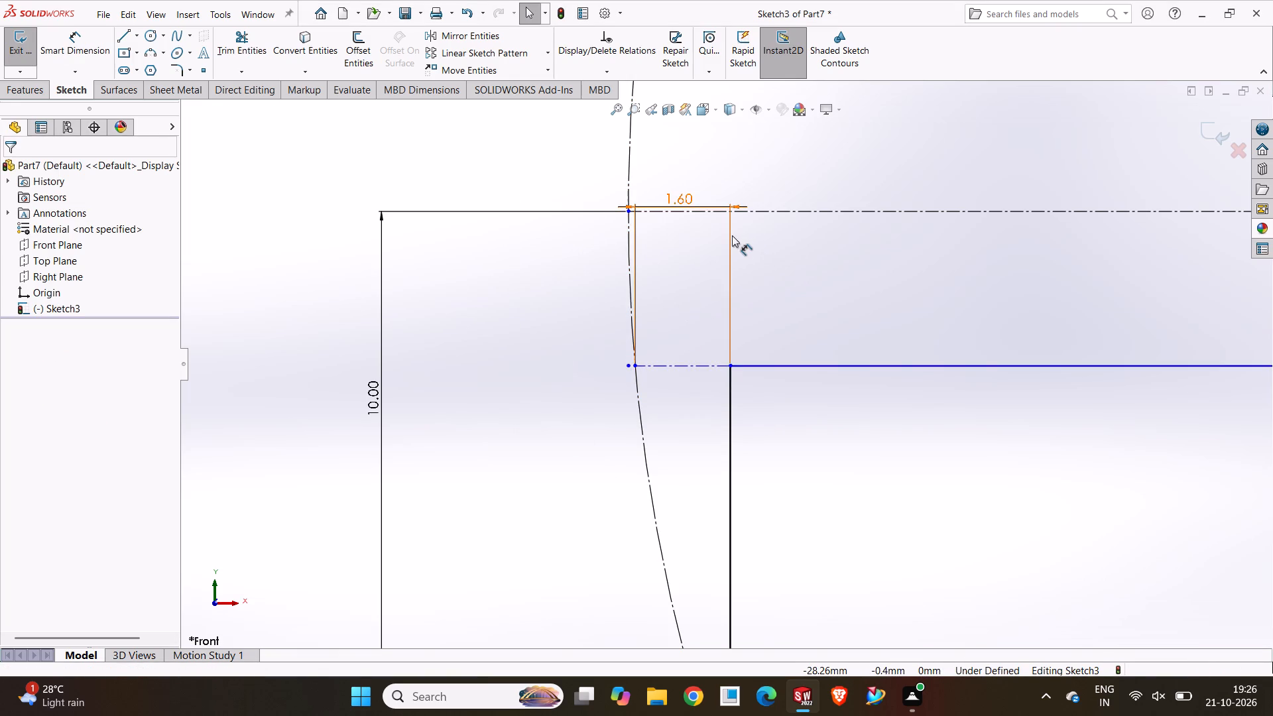
# Delete the 1.60 mm horizontal dimension between the construction circle and the profile's upper-left corner.
pyautogui.click(732, 235)
pyautogui.press('Delete')
pyautogui.click(577, 359)
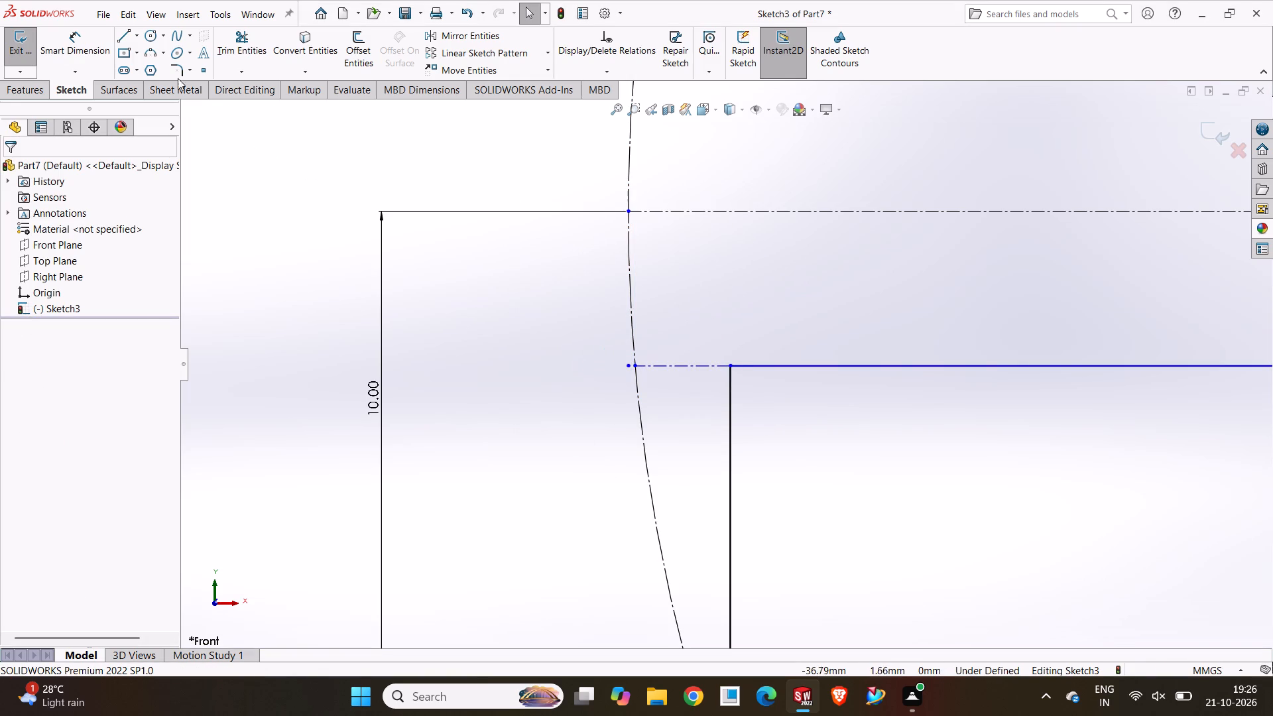
# Dimension the distance from the profile's upper-left corner to the horizontal centreline as 5.2/2 (2.6 mm).
pyautogui.click(73, 40)
pyautogui.click(733, 365)
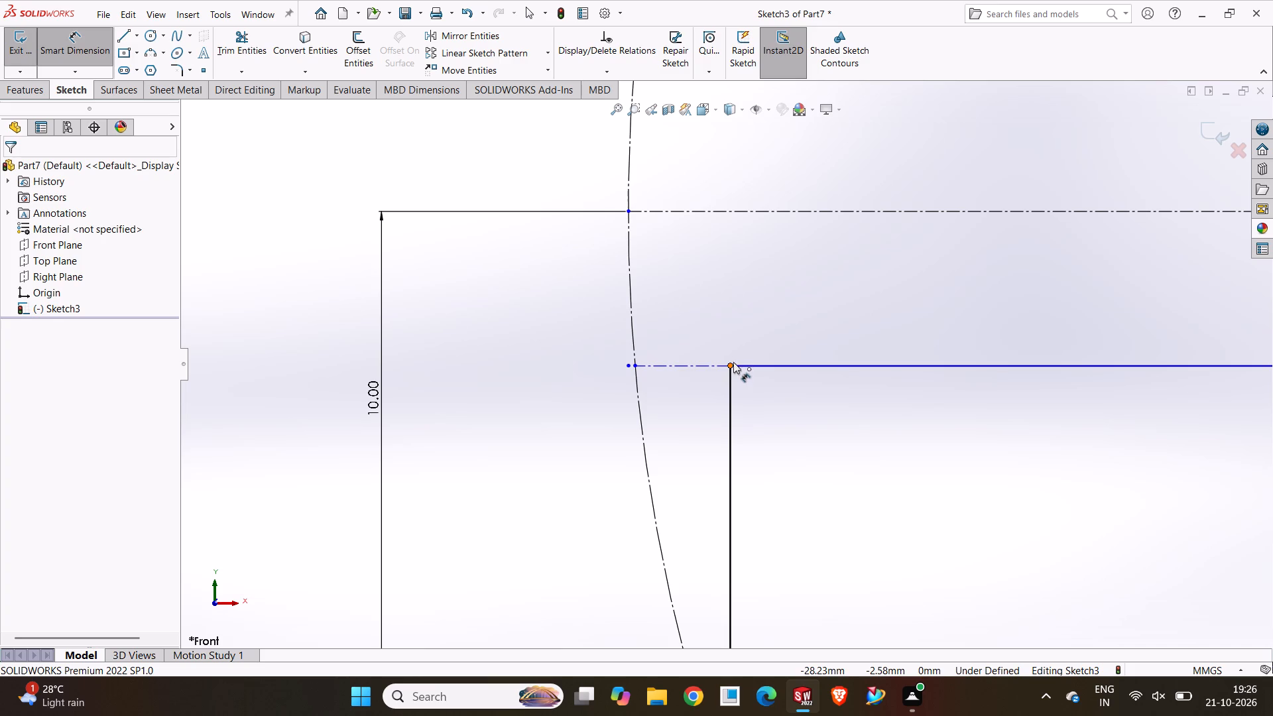
pyautogui.click(745, 214)
pyautogui.click(552, 287)
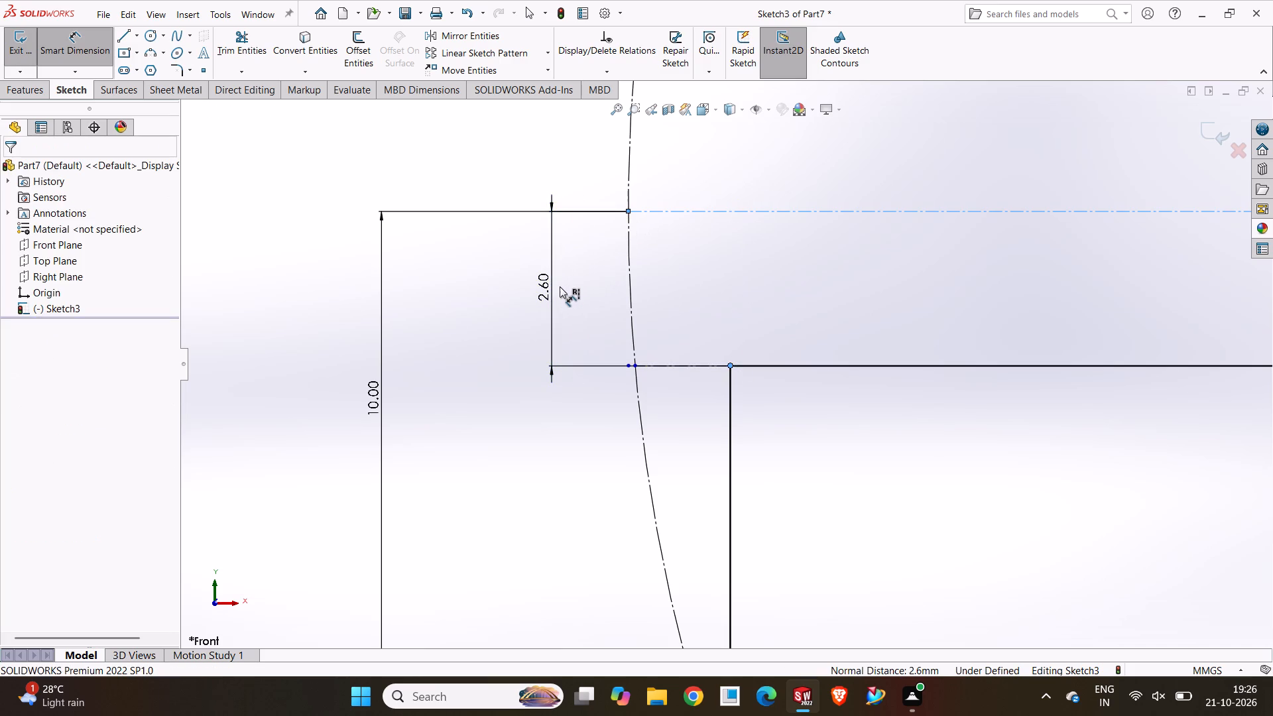
pyautogui.write('2.5')
pyautogui.press('BackSpace')
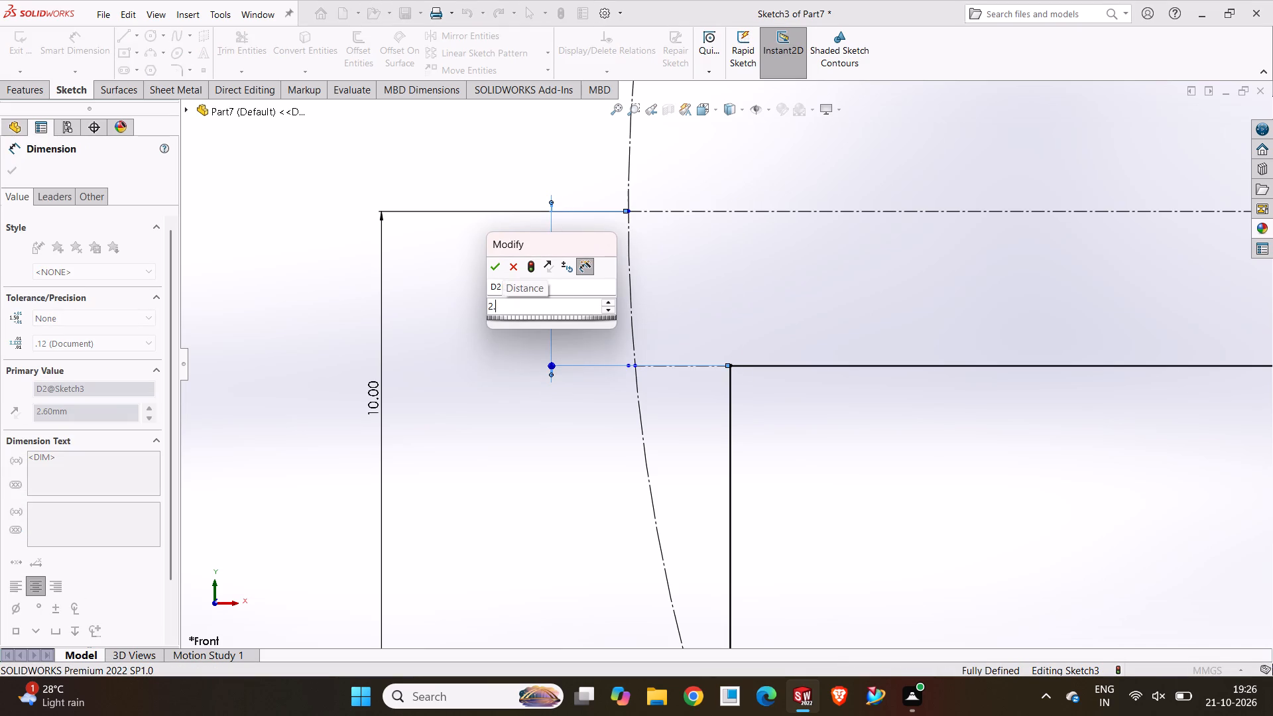
pyautogui.press('BackSpace')
pyautogui.press('BackSpace')
pyautogui.write('5.2/2')
pyautogui.press('Return')
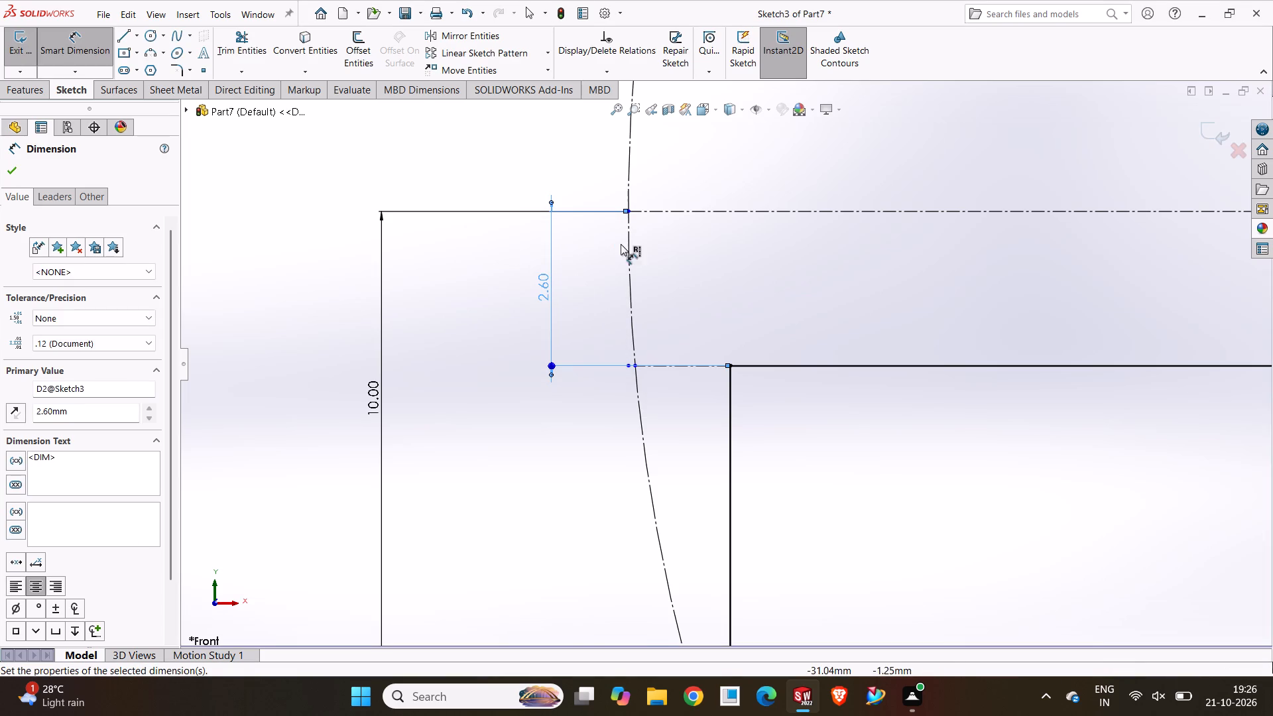
pyautogui.click(520, 426)
# Mirror the short horizontal construction line beside the profile's upper-left corner about the vertical centreline.
pyautogui.scroll(9, 868, 317)
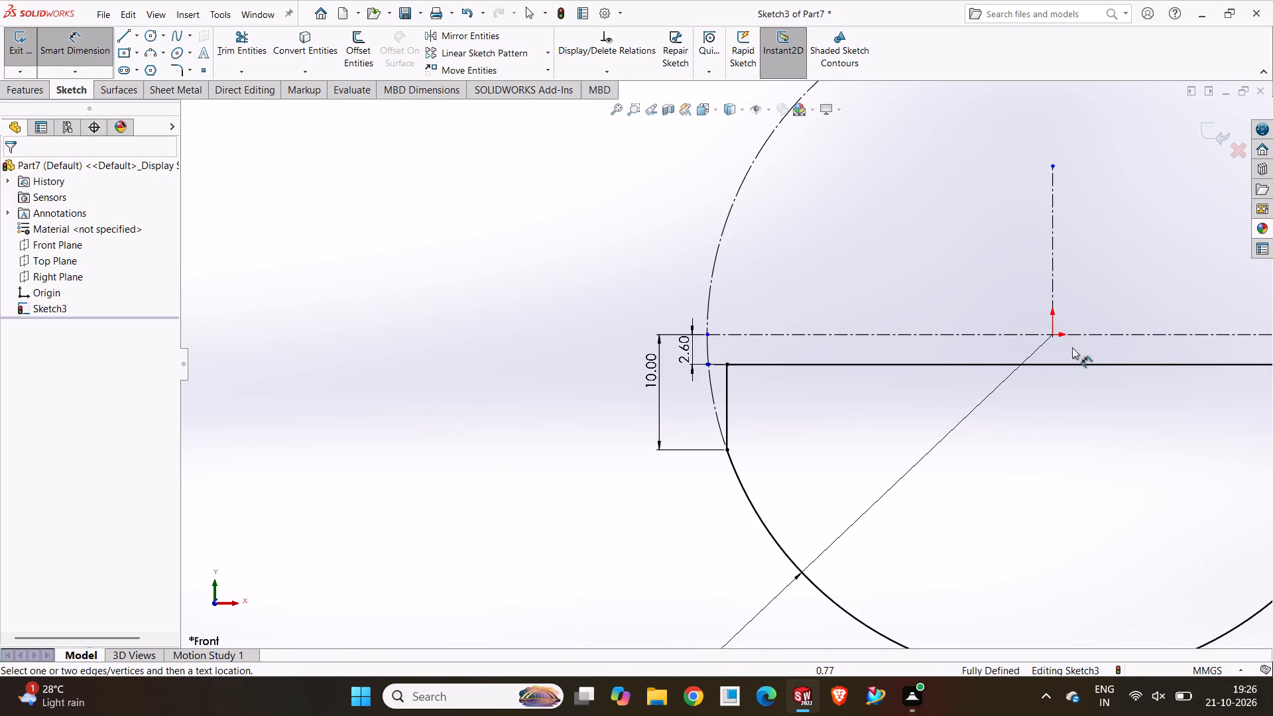
pyautogui.scroll(5, 1110, 379)
pyautogui.scroll(-8, 1109, 379)
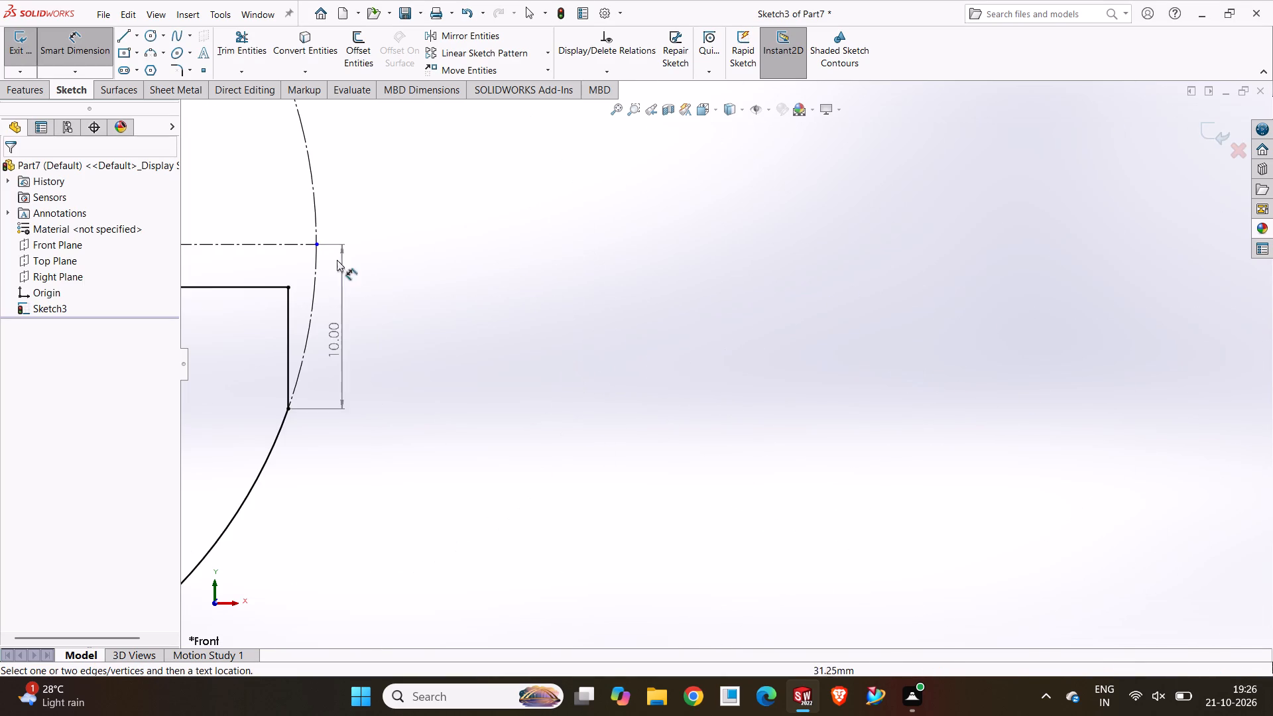
pyautogui.scroll(-5, 335, 263)
pyautogui.scroll(10, 304, 283)
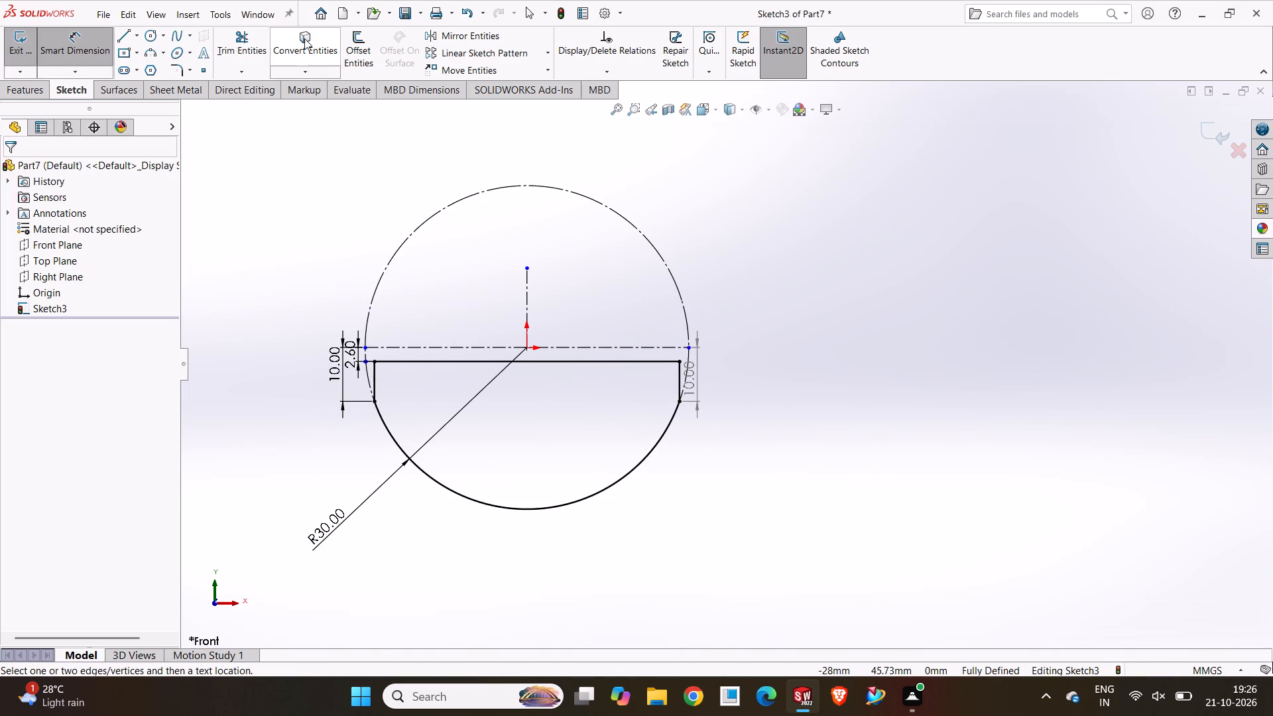
pyautogui.click(477, 32)
pyautogui.scroll(-9, 440, 340)
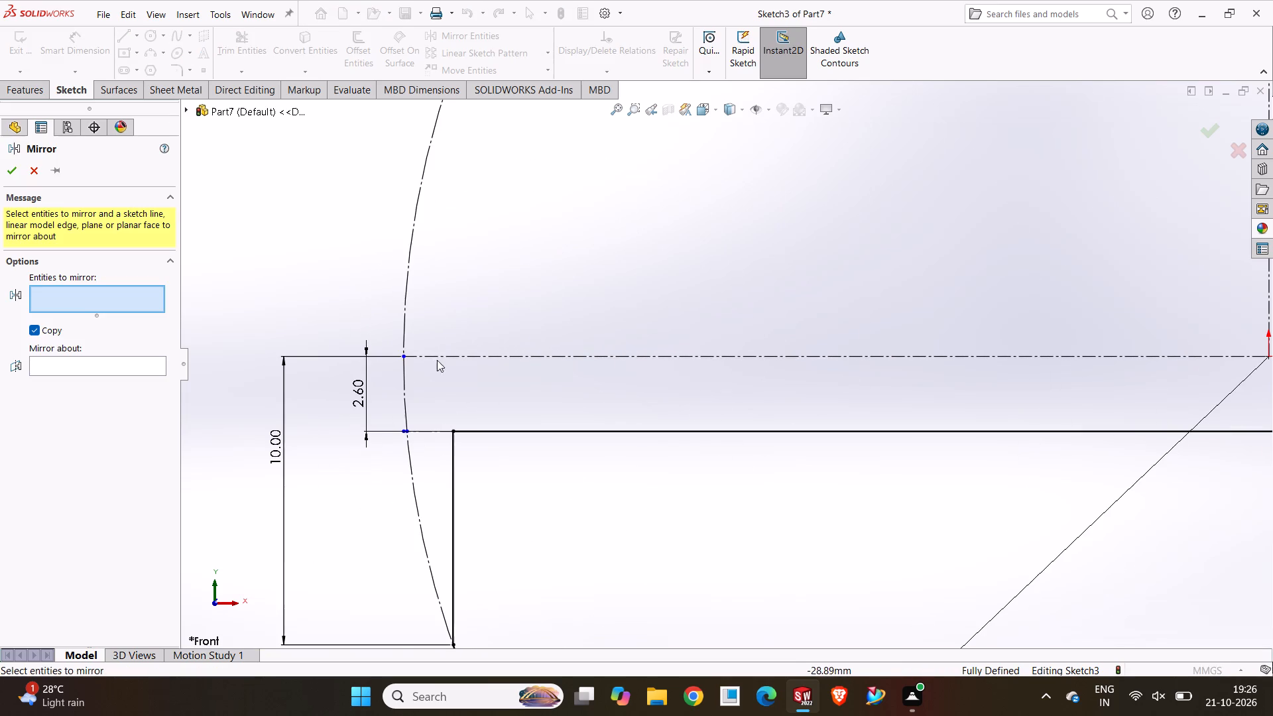
pyautogui.scroll(-5, 434, 438)
pyautogui.click(530, 385)
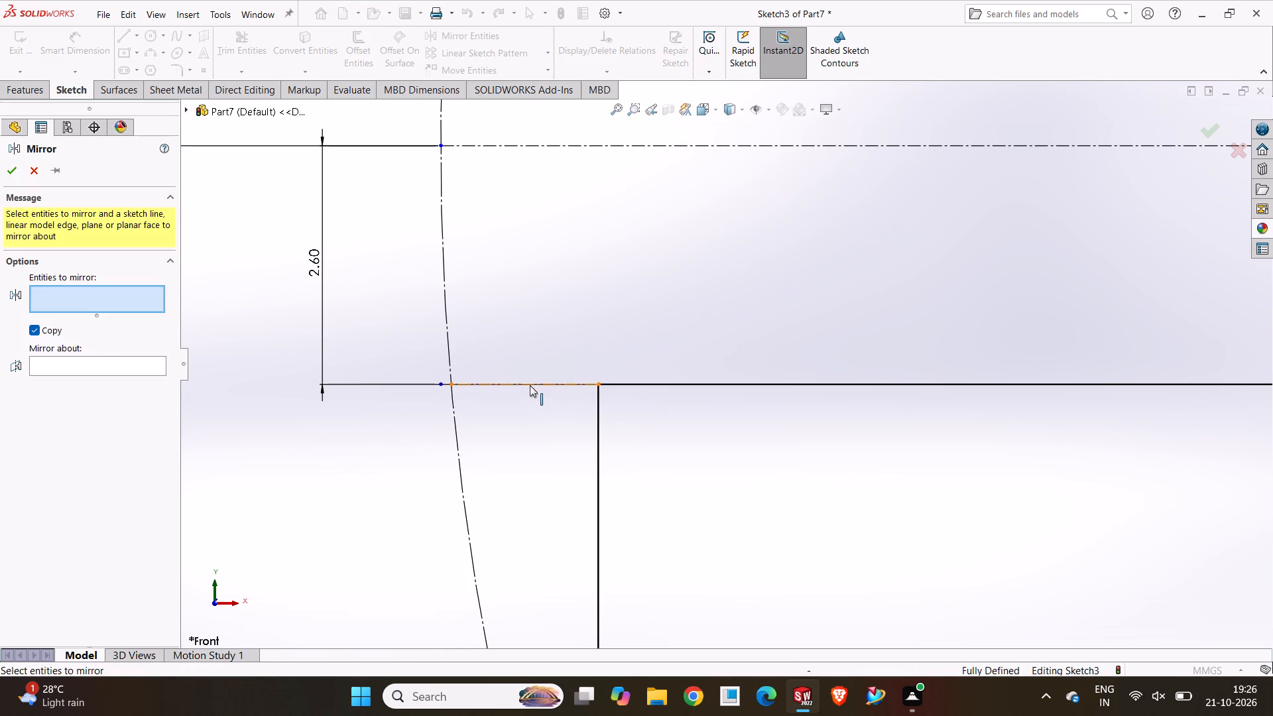
pyautogui.click(91, 368)
pyautogui.scroll(6, 676, 306)
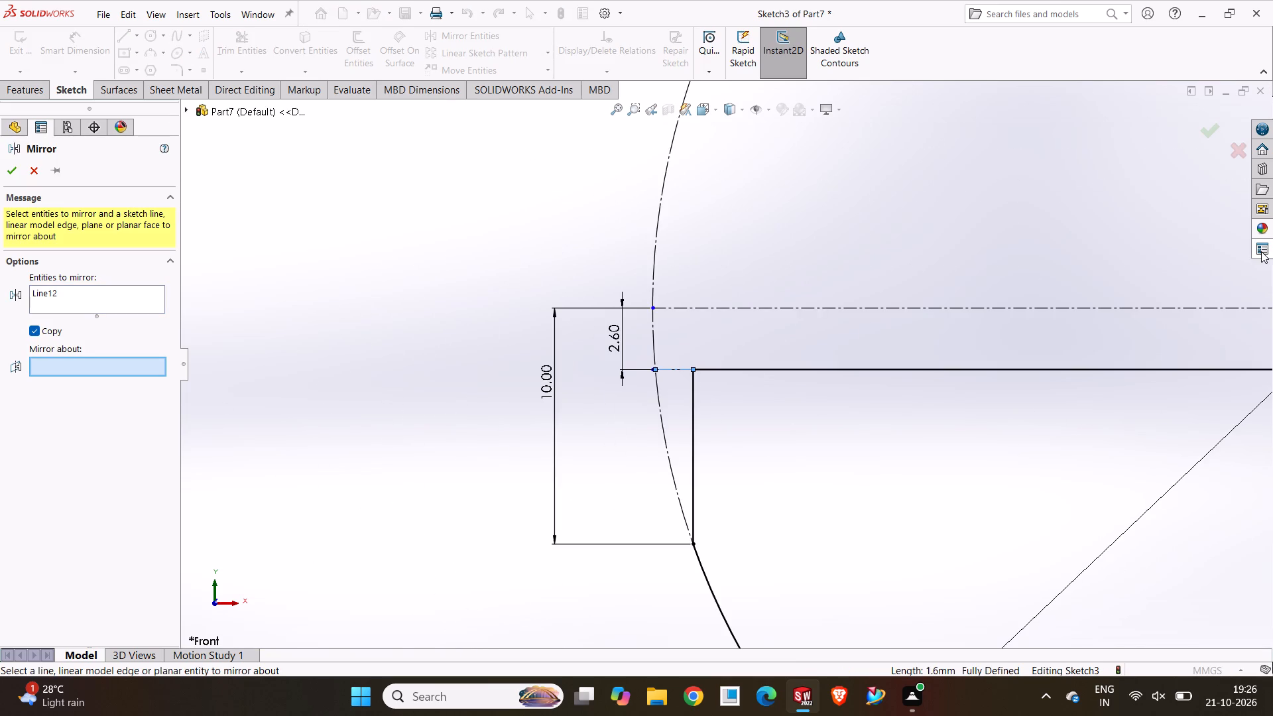
pyautogui.scroll(3, 1057, 276)
pyautogui.click(1095, 233)
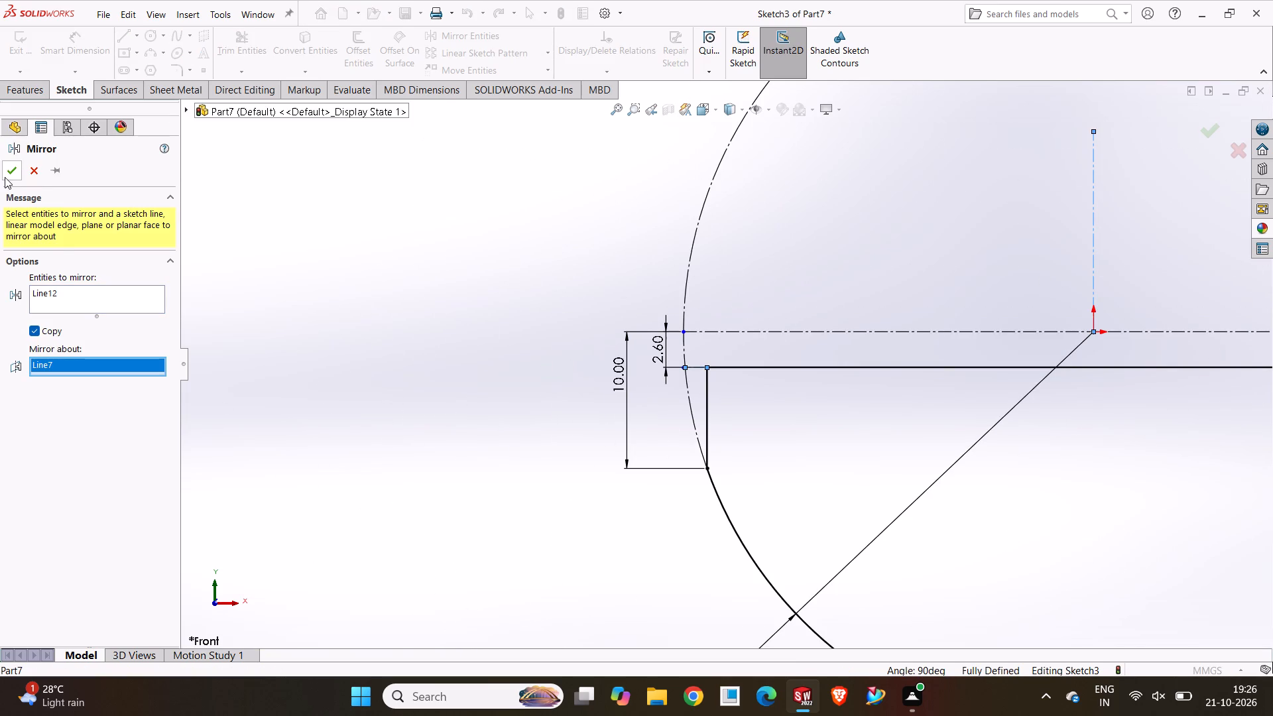
pyautogui.click(6, 177)
# Draw a vertical construction line from the profile's upper-left corner up to the horizontal centreline.
pyautogui.scroll(3, 993, 400)
pyautogui.scroll(-9, 1117, 383)
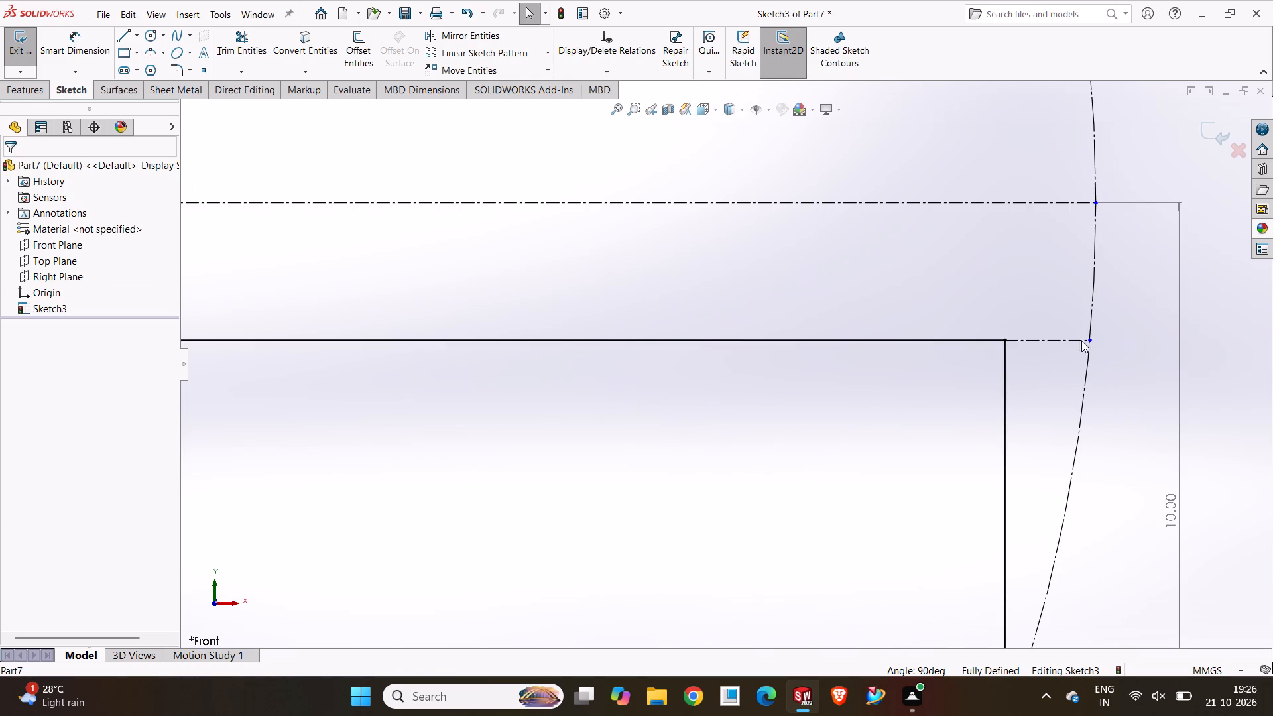
pyautogui.click(135, 36)
pyautogui.click(291, 233)
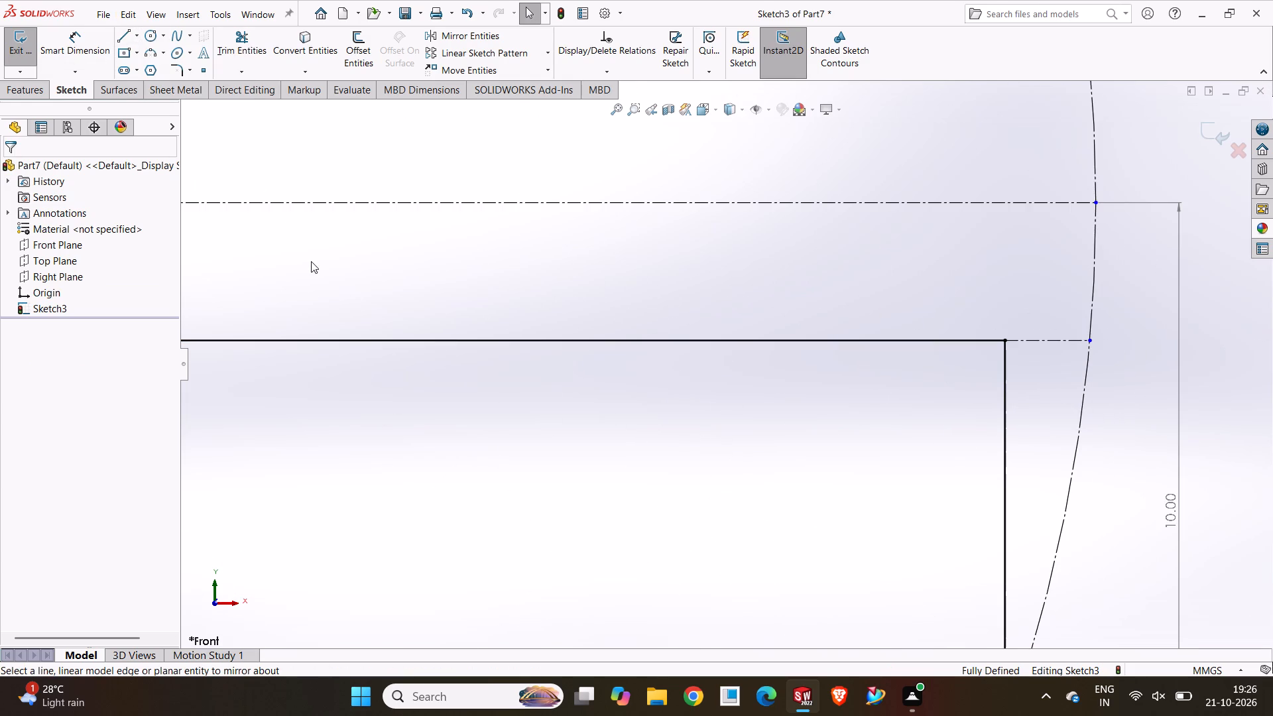
pyautogui.scroll(7, 311, 261)
pyautogui.scroll(-1, 302, 326)
pyautogui.scroll(2, 296, 329)
pyautogui.scroll(-5, 310, 339)
pyautogui.scroll(5, 315, 342)
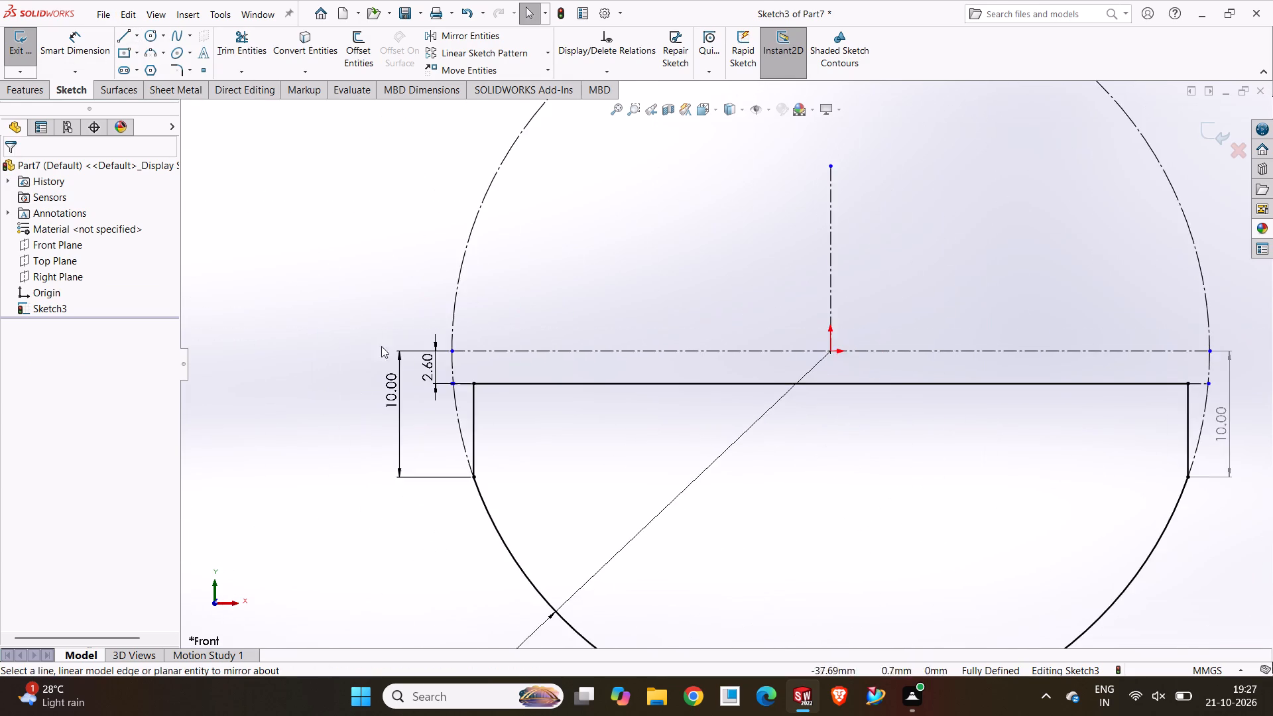
pyautogui.scroll(-7, 462, 366)
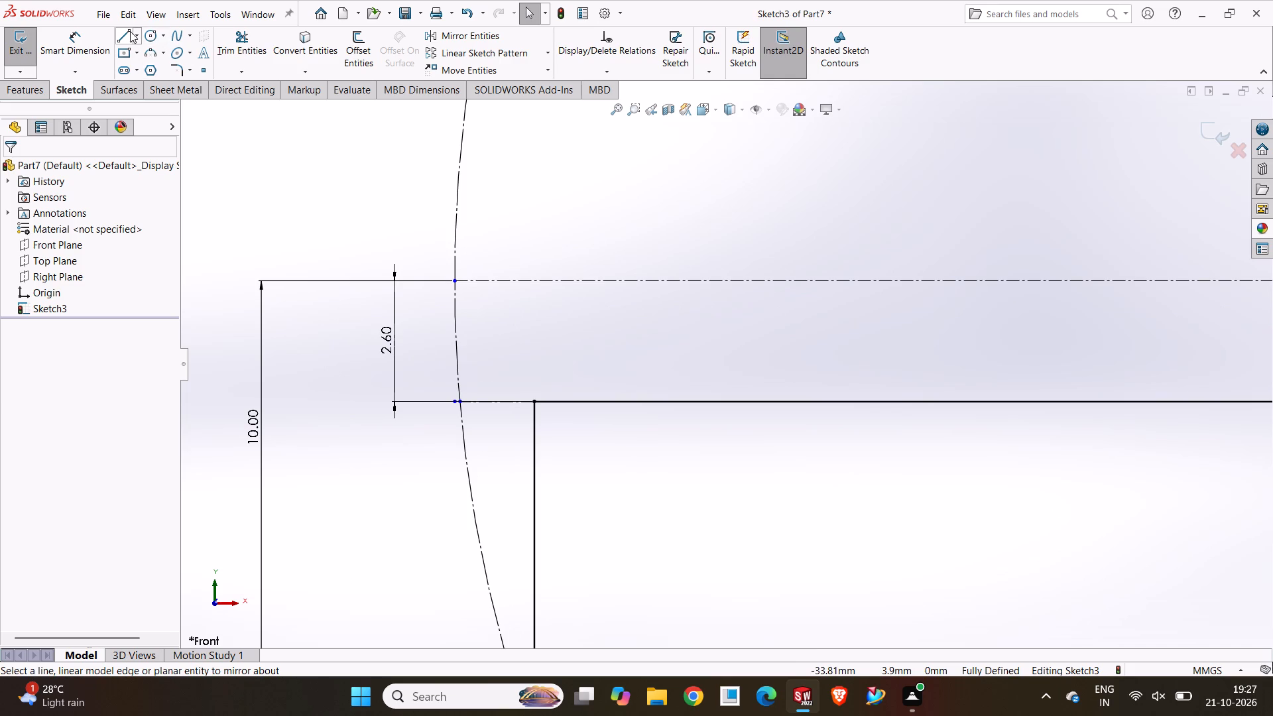
pyautogui.click(136, 35)
pyautogui.click(153, 74)
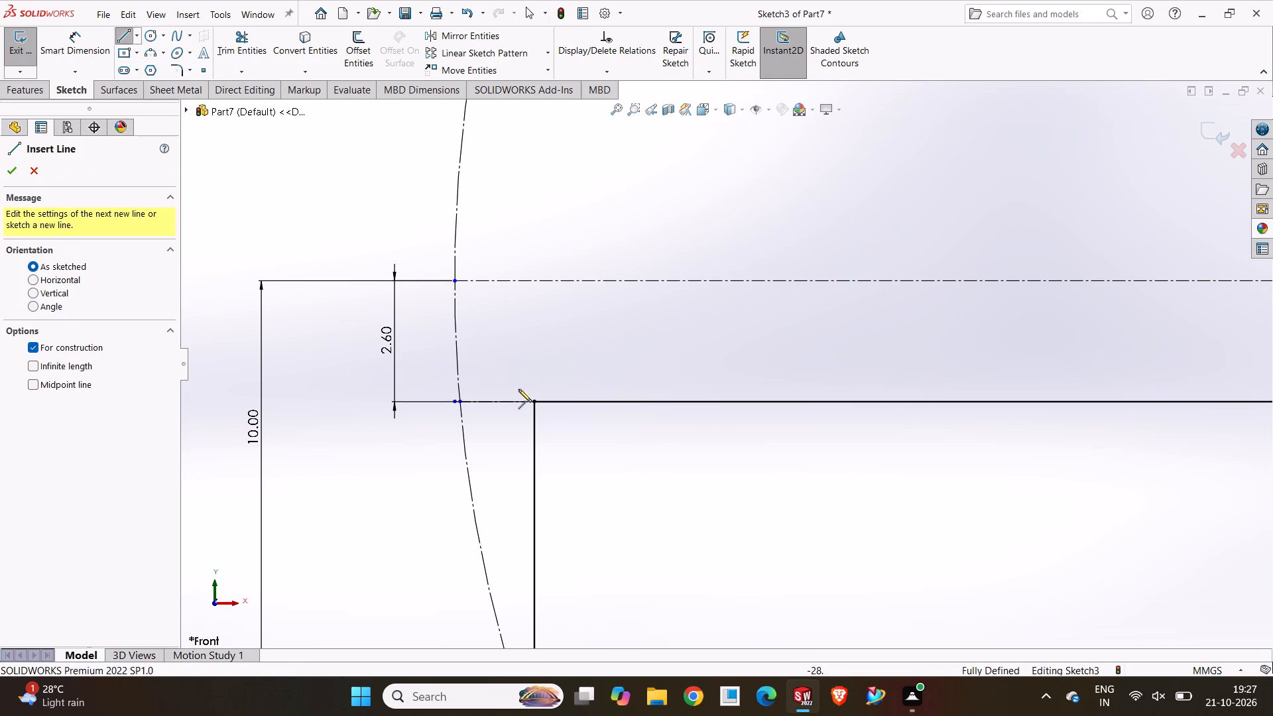
pyautogui.click(534, 402)
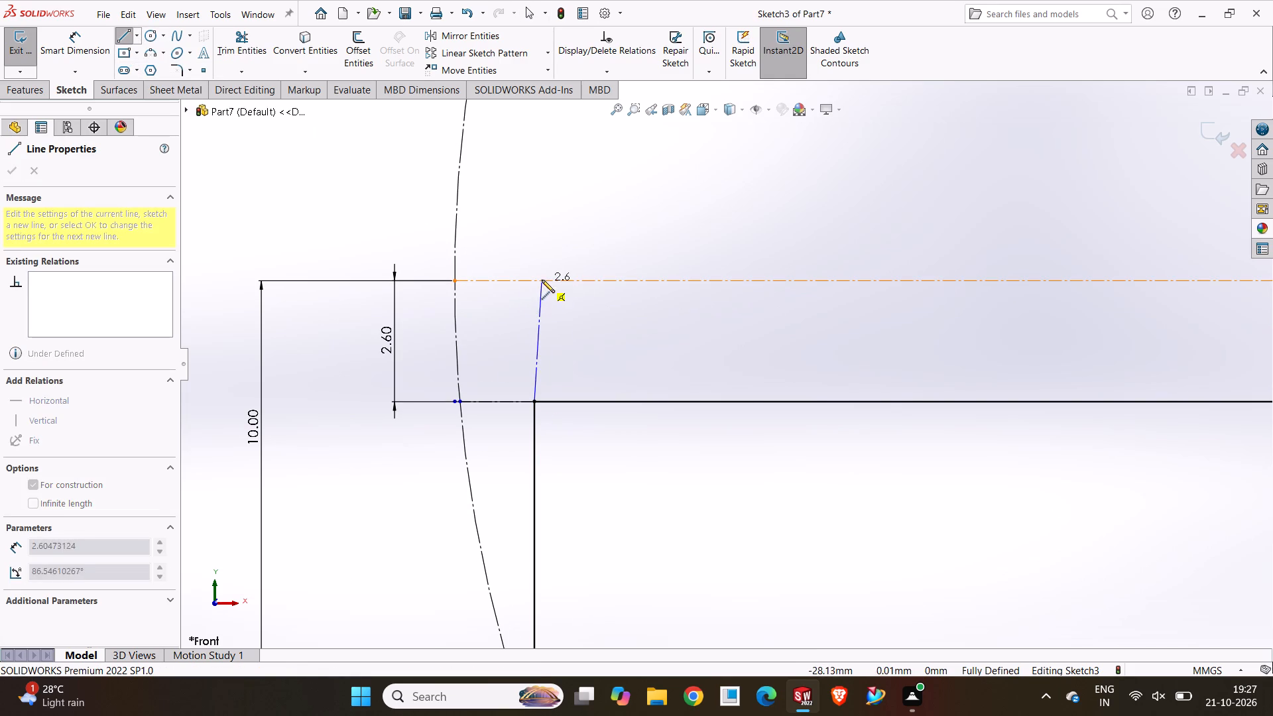
pyautogui.click(533, 278)
pyautogui.rightClick(533, 278)
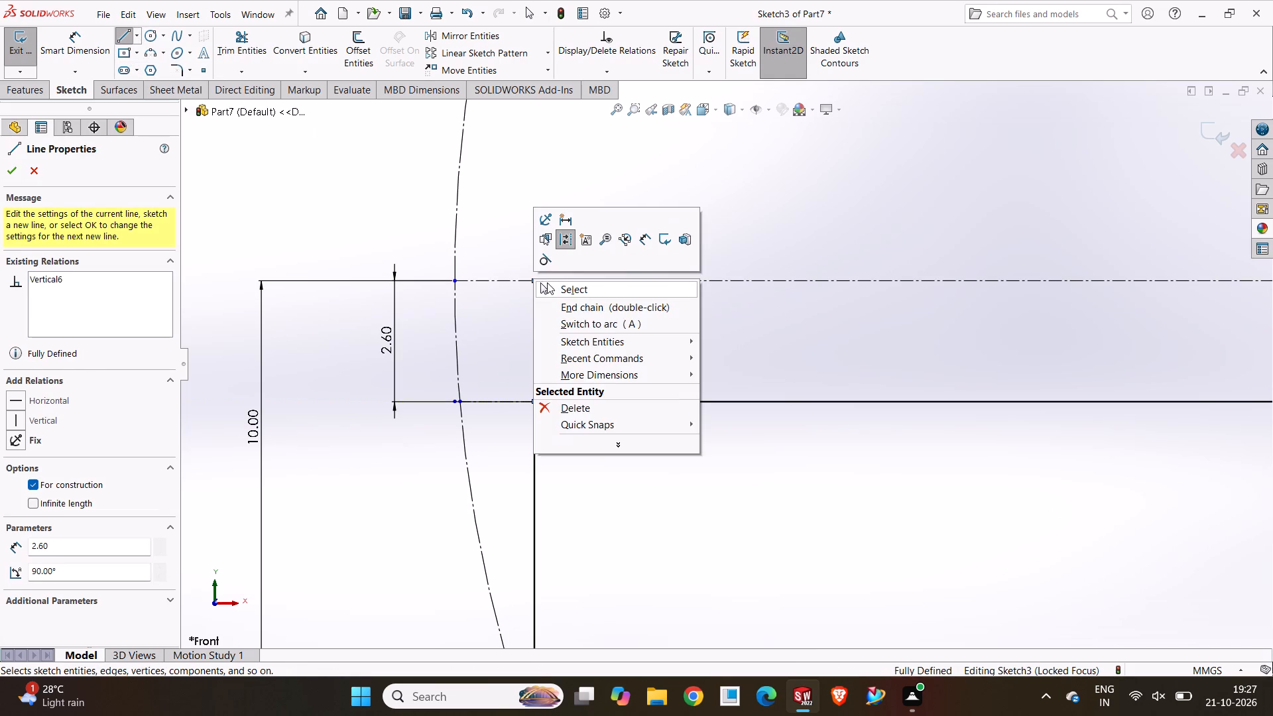
pyautogui.click(553, 284)
pyautogui.click(516, 329)
pyautogui.click(666, 396)
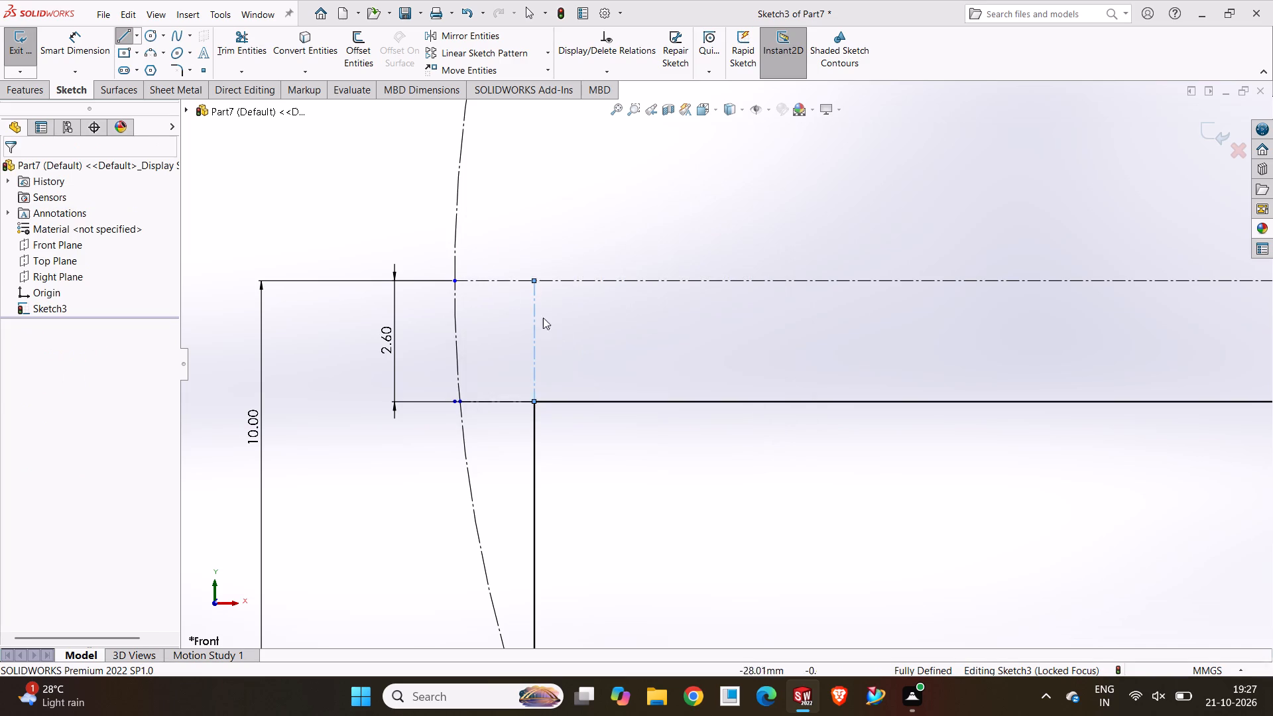
pyautogui.click(372, 214)
# Mirror the short vertical construction line above the profile's upper-left corner about the vertical centreline.
pyautogui.click(472, 35)
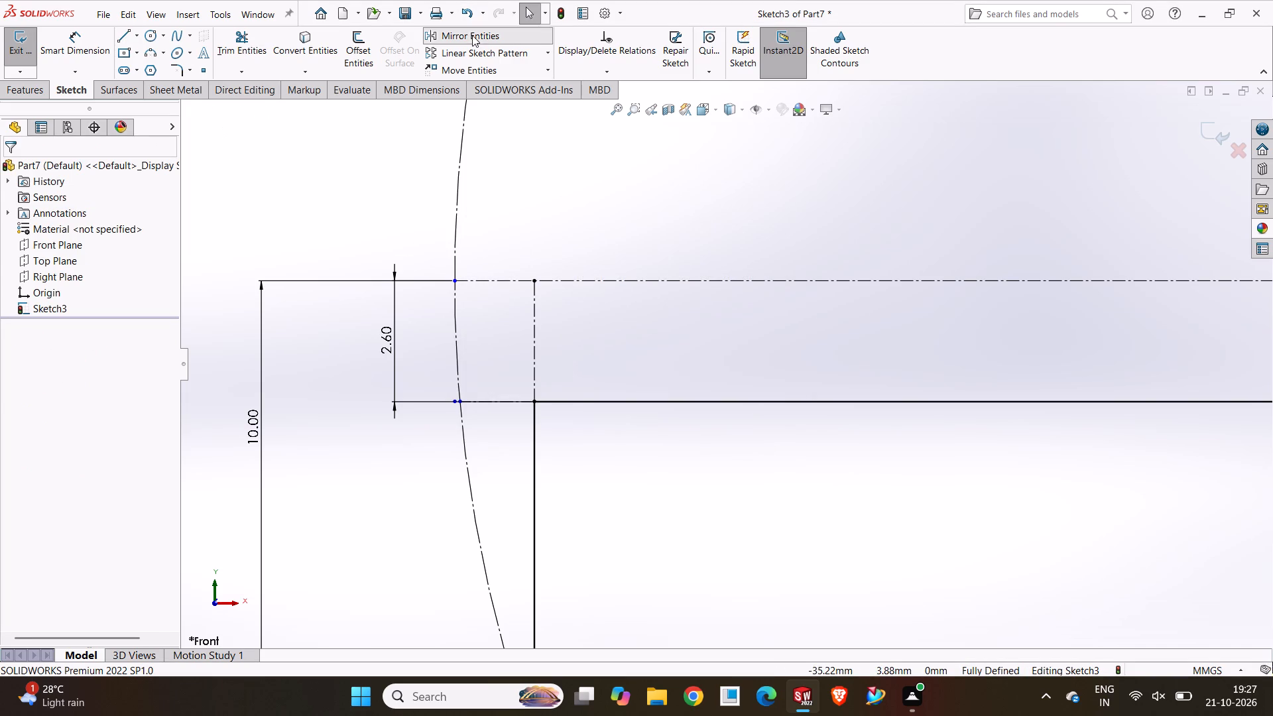
pyautogui.click(534, 341)
pyautogui.moveTo(117, 359); pyautogui.dragTo(125, 363)
pyautogui.scroll(3, 971, 256)
pyautogui.scroll(2, 1128, 274)
pyautogui.scroll(-1, 1119, 276)
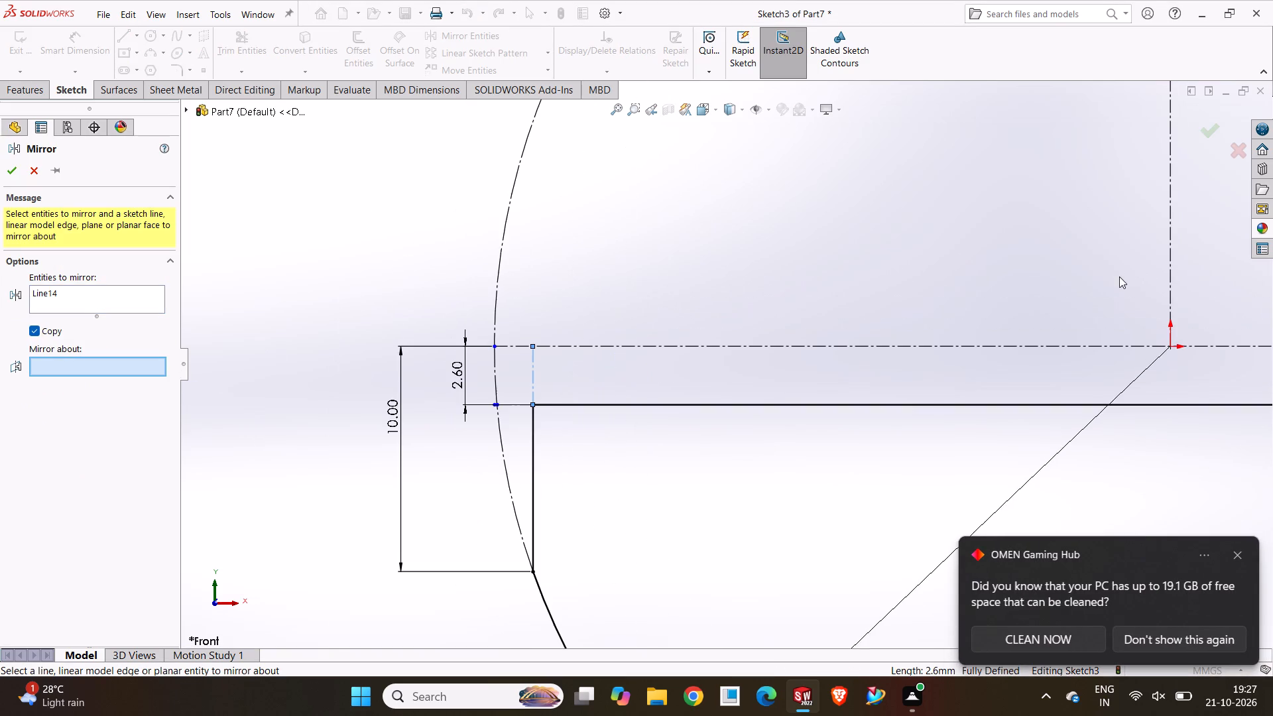
pyautogui.click(1170, 202)
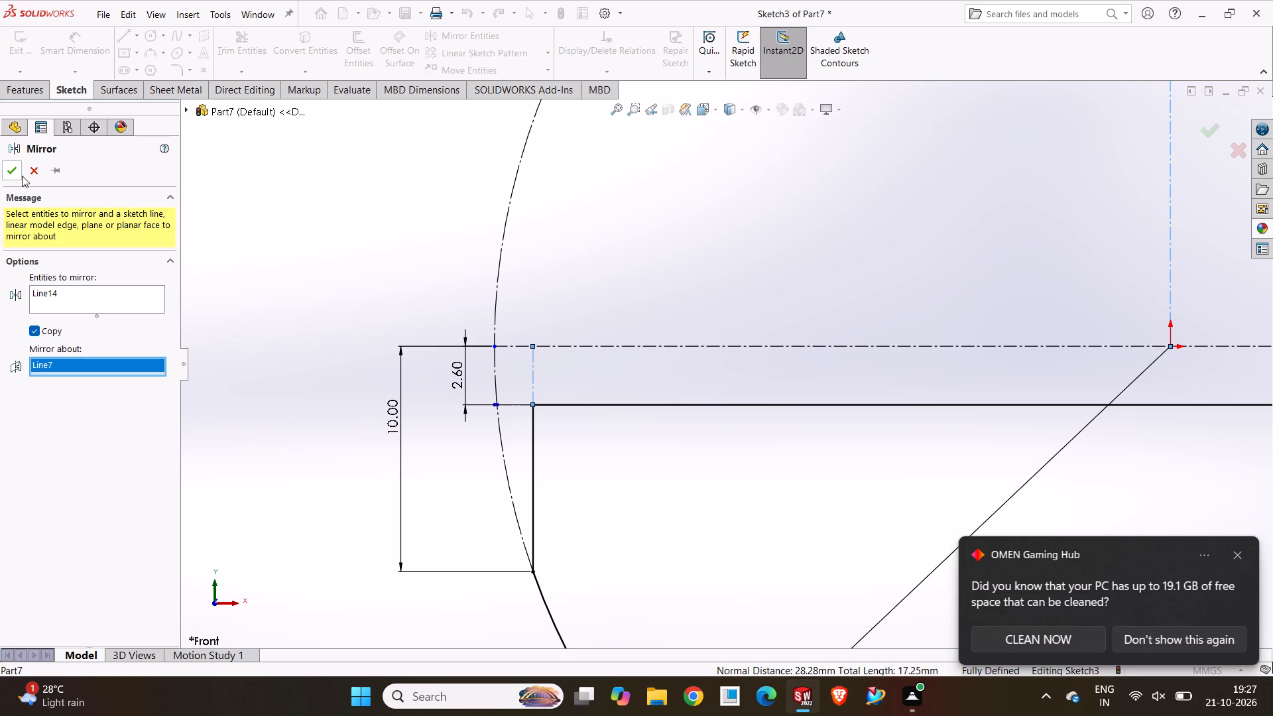
pyautogui.click(23, 173)
pyautogui.click(11, 170)
pyautogui.click(333, 216)
# Revolve the lower circular profile 360 degrees around the horizontal centreline through the origin.
pyautogui.scroll(4, 813, 305)
pyautogui.scroll(2, 915, 333)
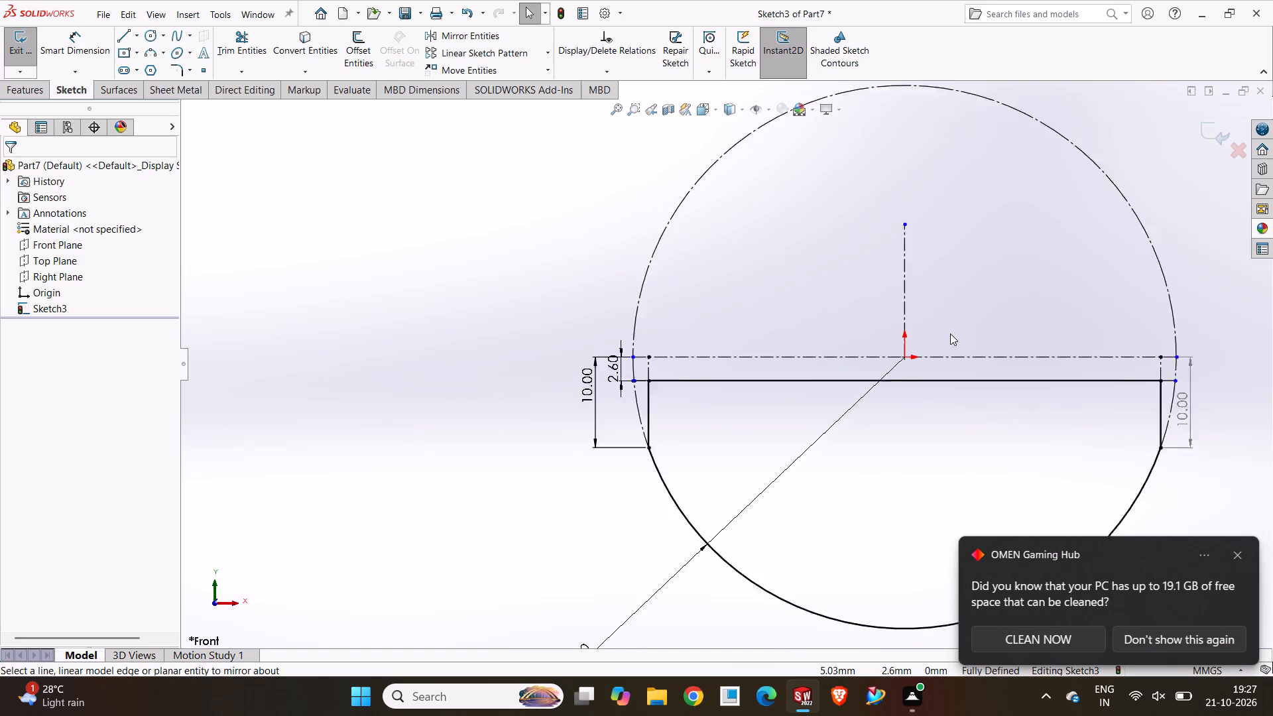
pyautogui.scroll(-2, 952, 334)
pyautogui.click(12, 94)
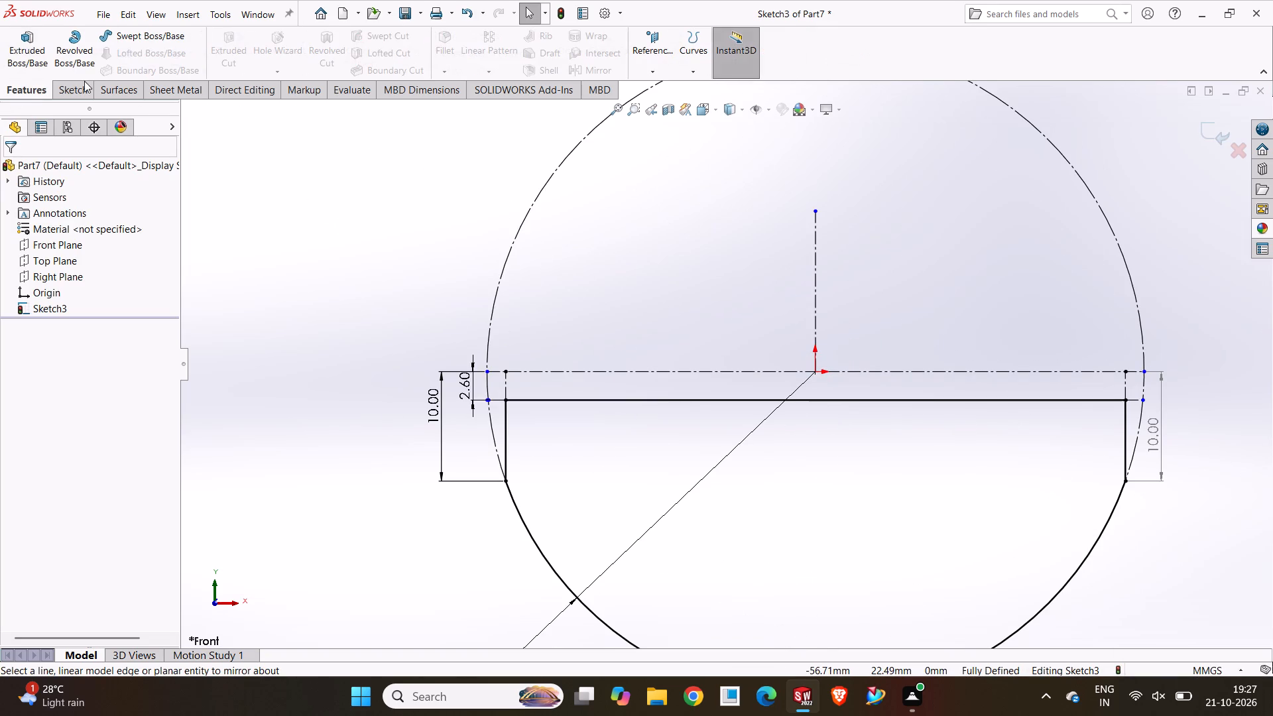
pyautogui.click(86, 55)
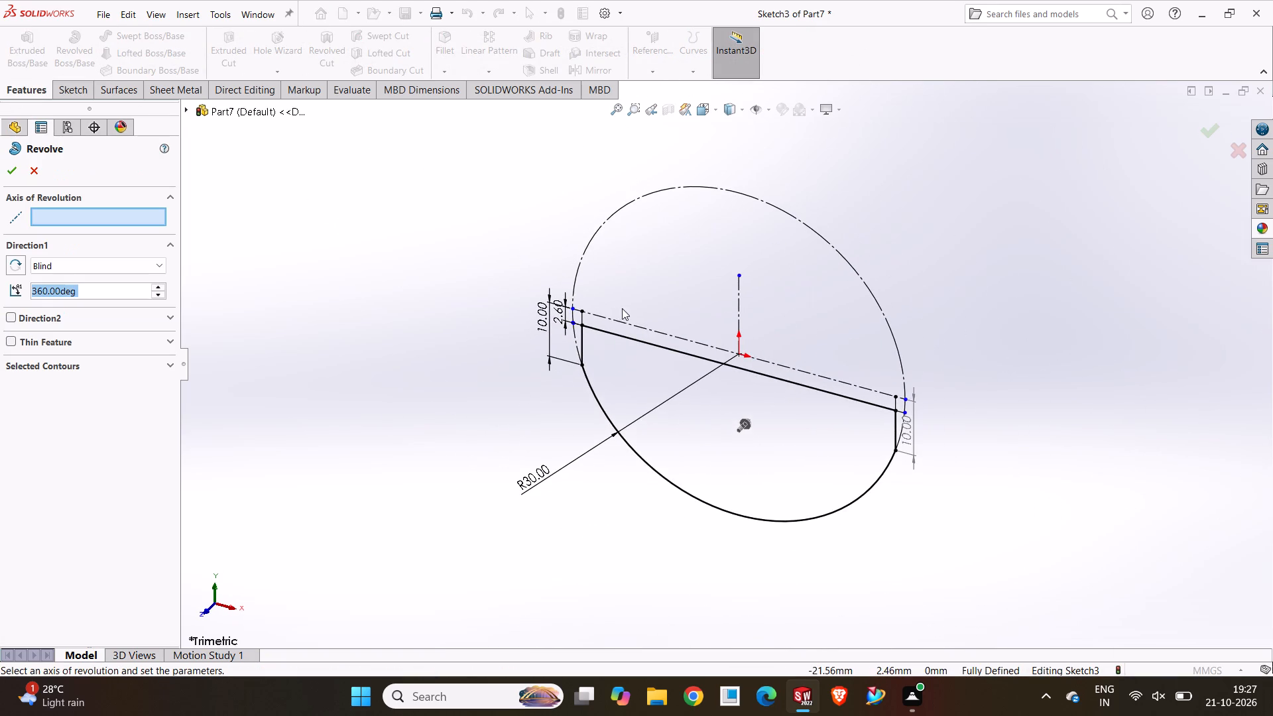
pyautogui.click(622, 320)
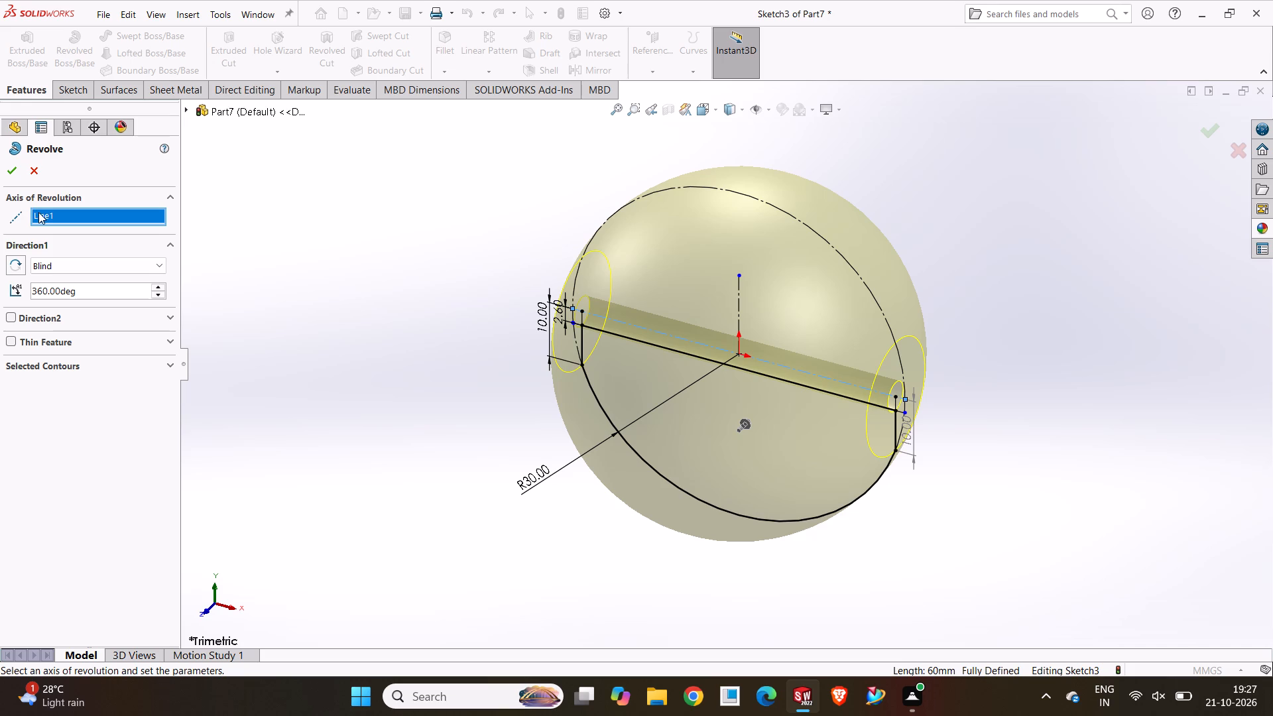
pyautogui.click(15, 160)
pyautogui.click(14, 169)
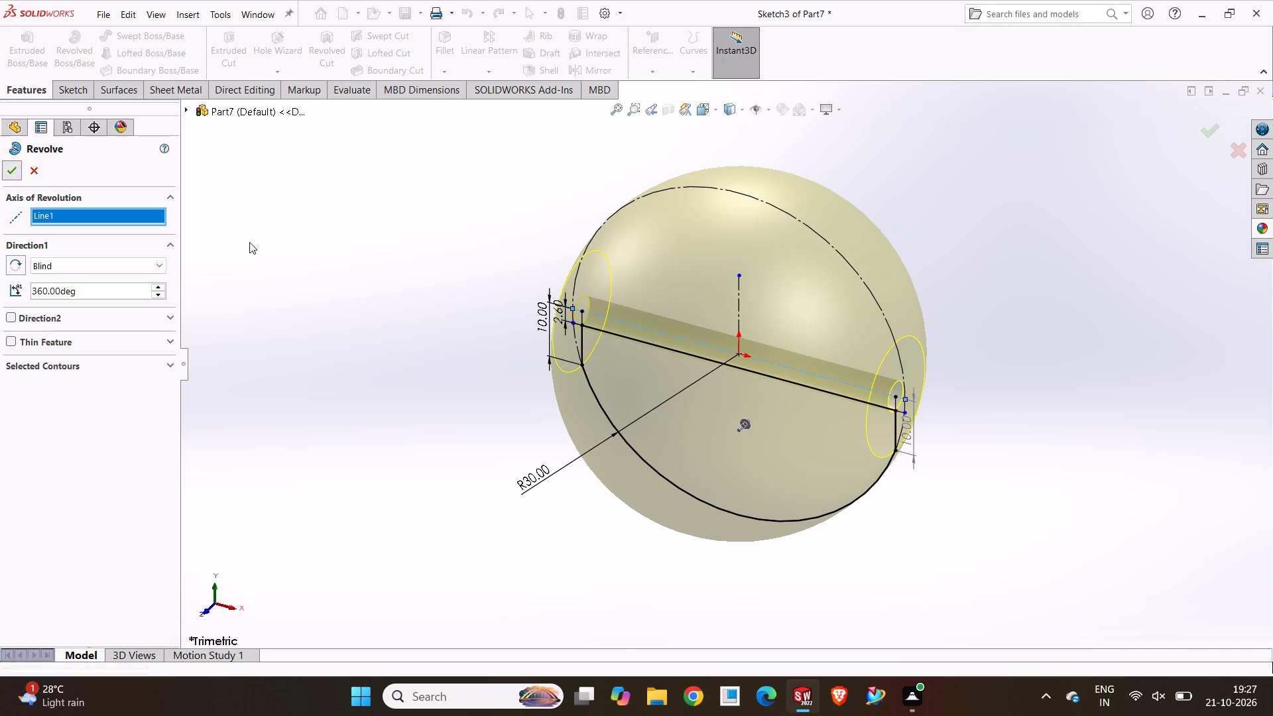
pyautogui.click(254, 243)
# Examine the revolved ball, its flat ends and its through hole from different angles.
pyautogui.moveTo(357, 283); pyautogui.dragTo(532, 311, button='middle')
pyautogui.scroll(-1, 743, 355)
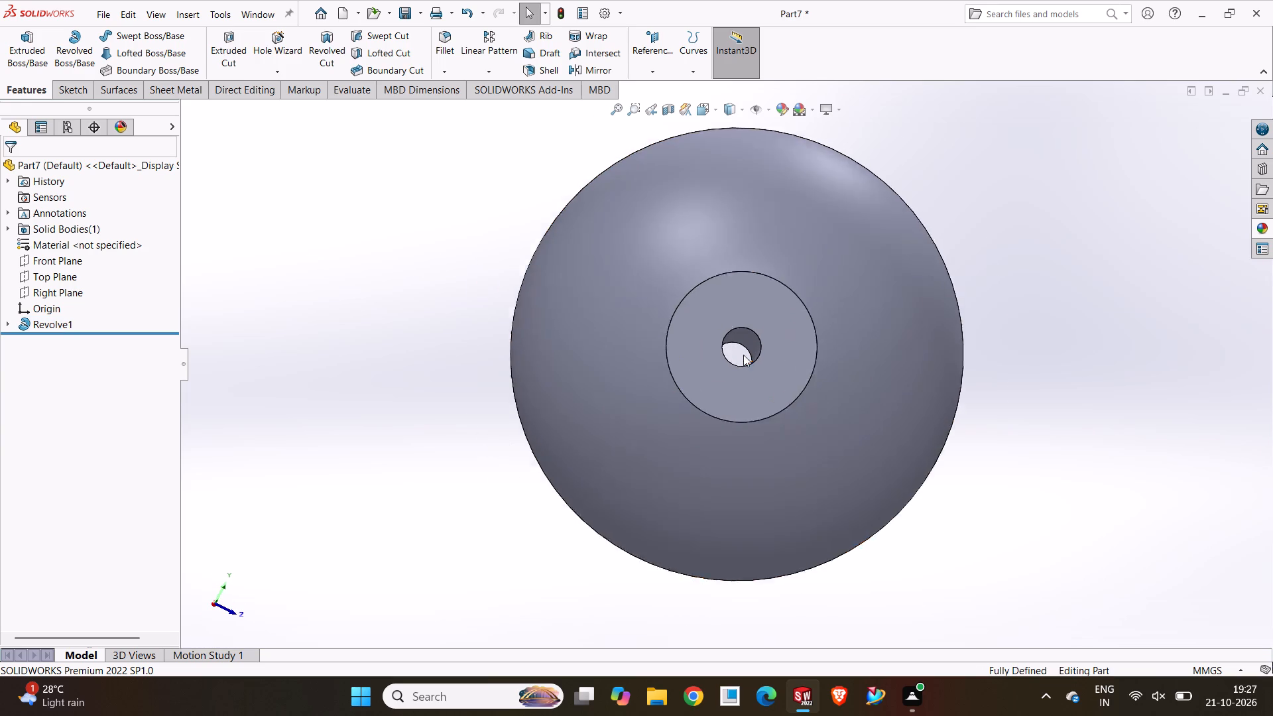
pyautogui.scroll(-2, 743, 355)
pyautogui.moveTo(740, 358); pyautogui.dragTo(748, 363, button='middle')
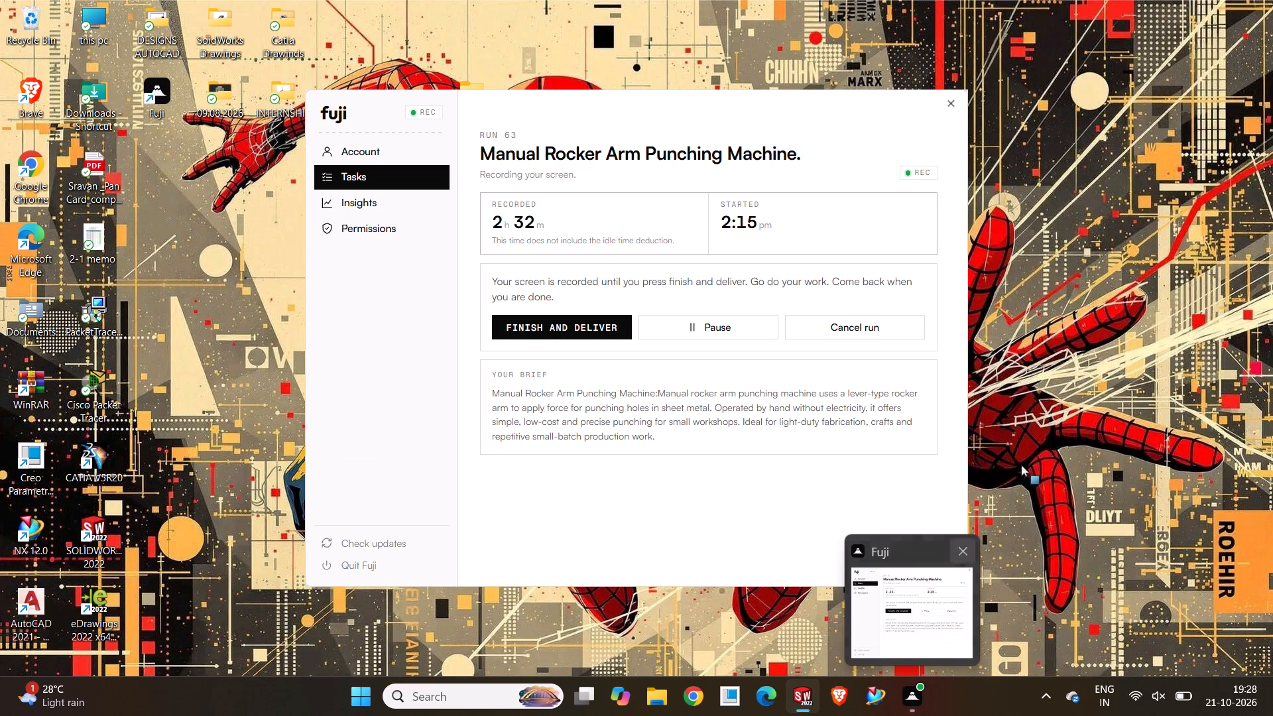
pyautogui.scroll(3, 577, 304)
pyautogui.moveTo(577, 304); pyautogui.dragTo(693, 348, button='middle')
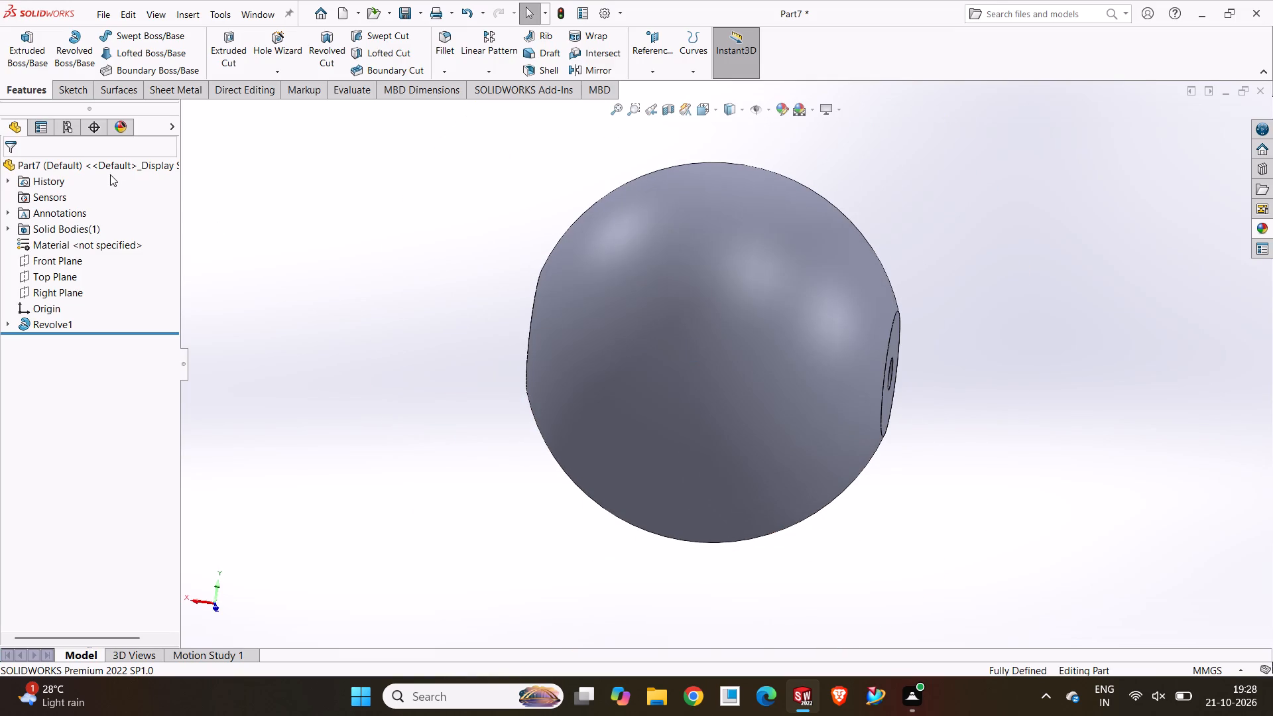
# Apply the polished mahogany 2d appearance from the organic wood library to the whole ball part.
pyautogui.click(109, 169)
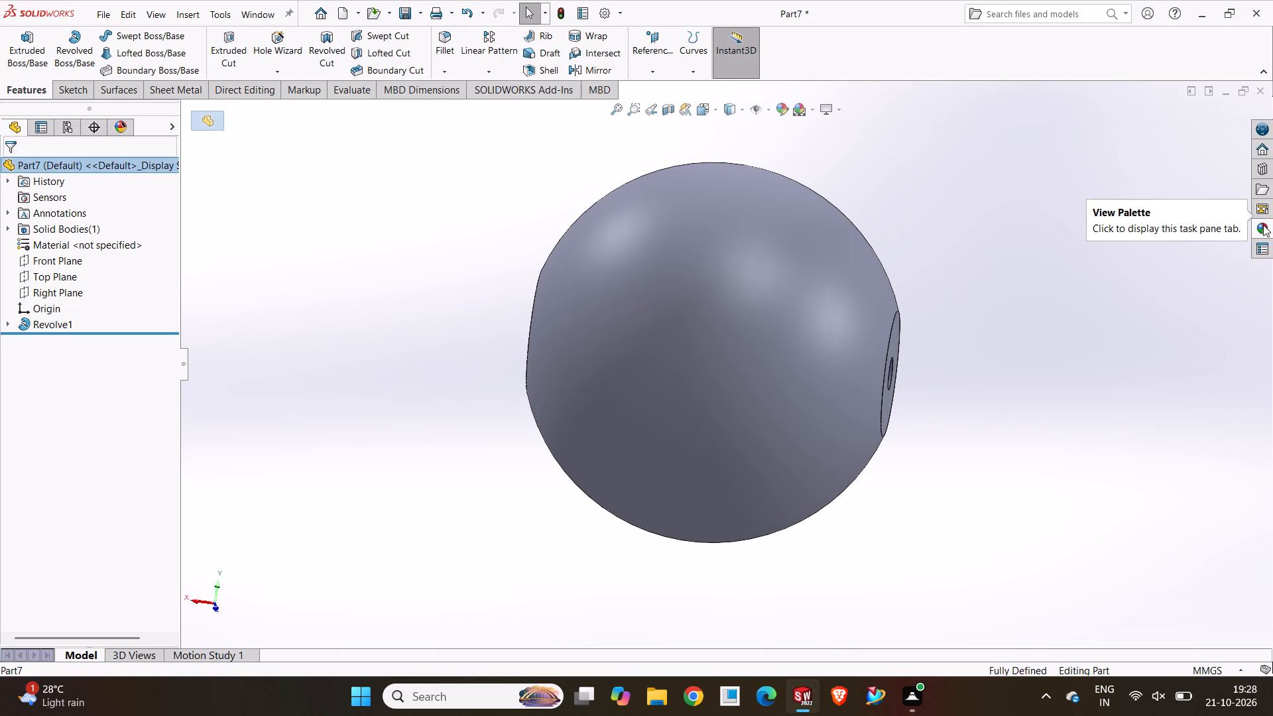
pyautogui.click(1266, 229)
pyautogui.scroll(-3, 1095, 213)
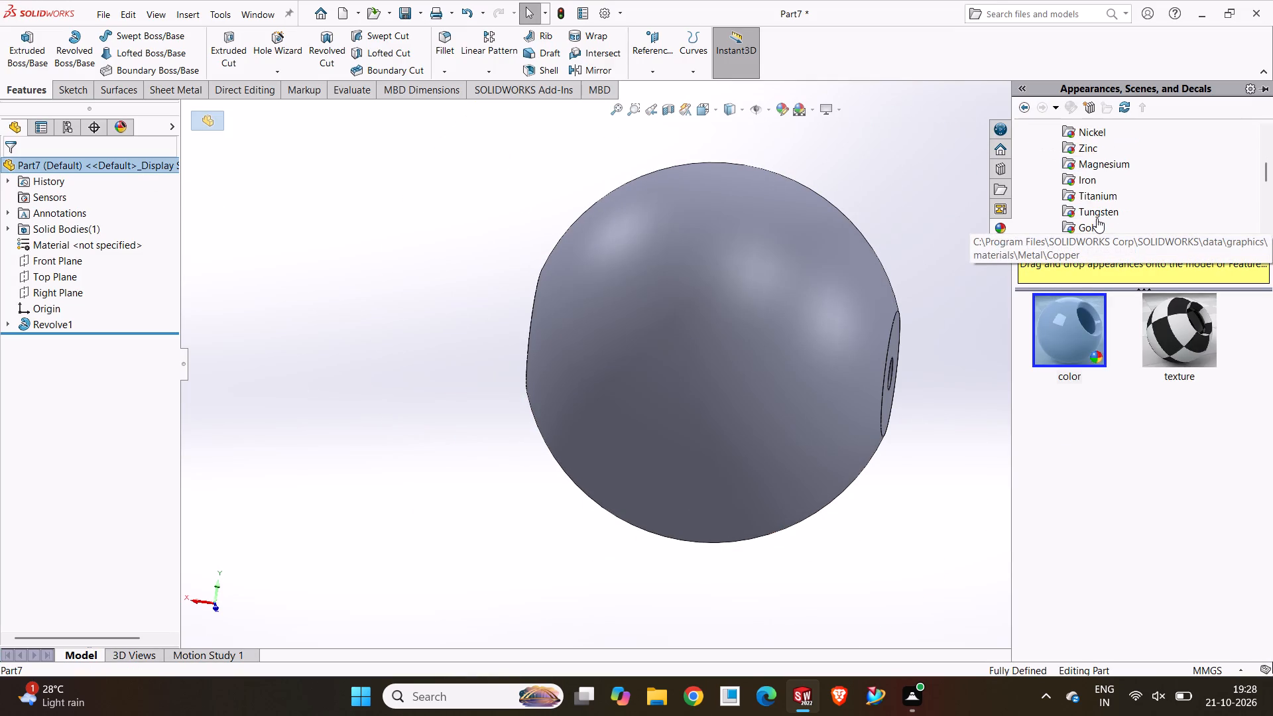
pyautogui.scroll(-4, 1097, 218)
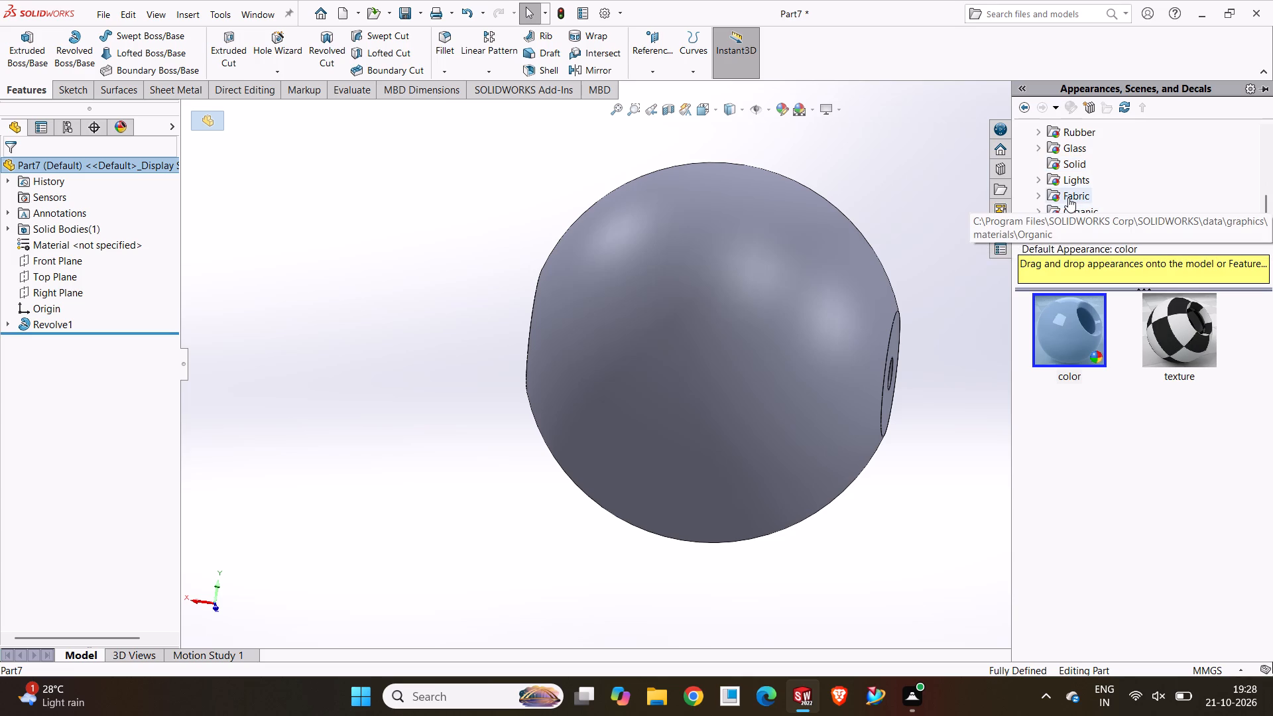
pyautogui.scroll(-3, 1069, 192)
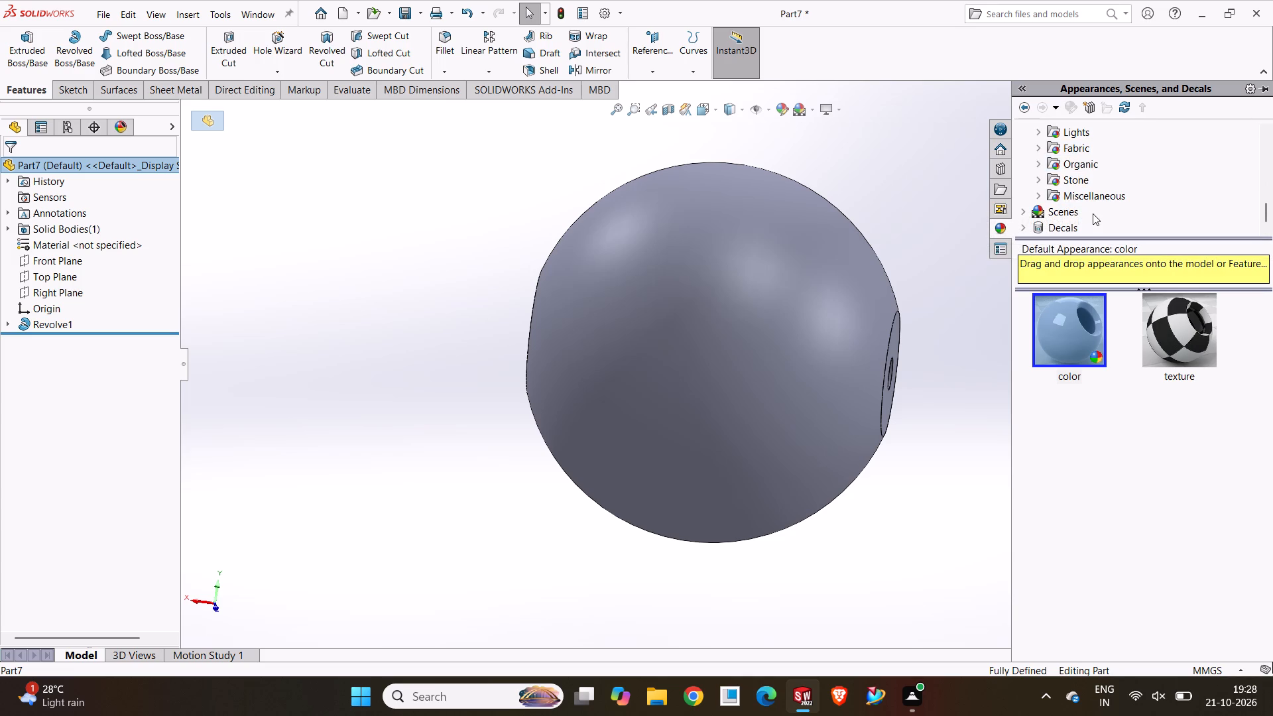
pyautogui.scroll(1, 1048, 181)
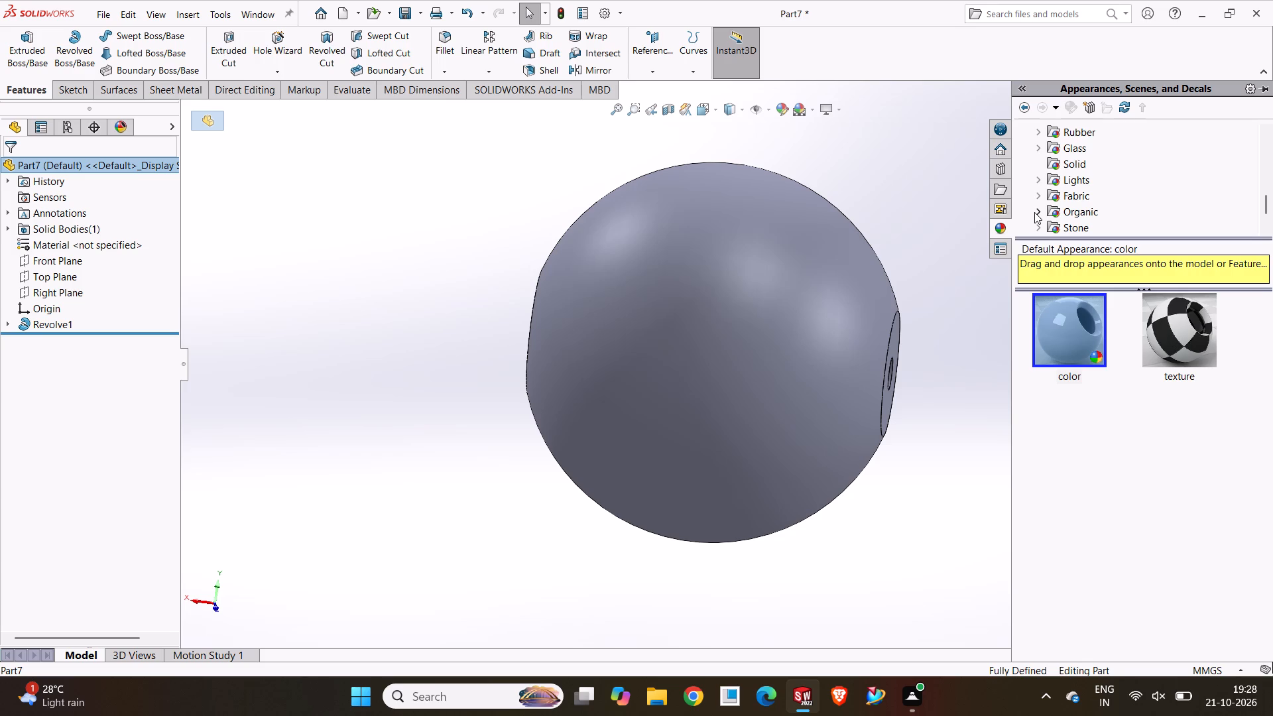
pyautogui.scroll(-1, 1085, 198)
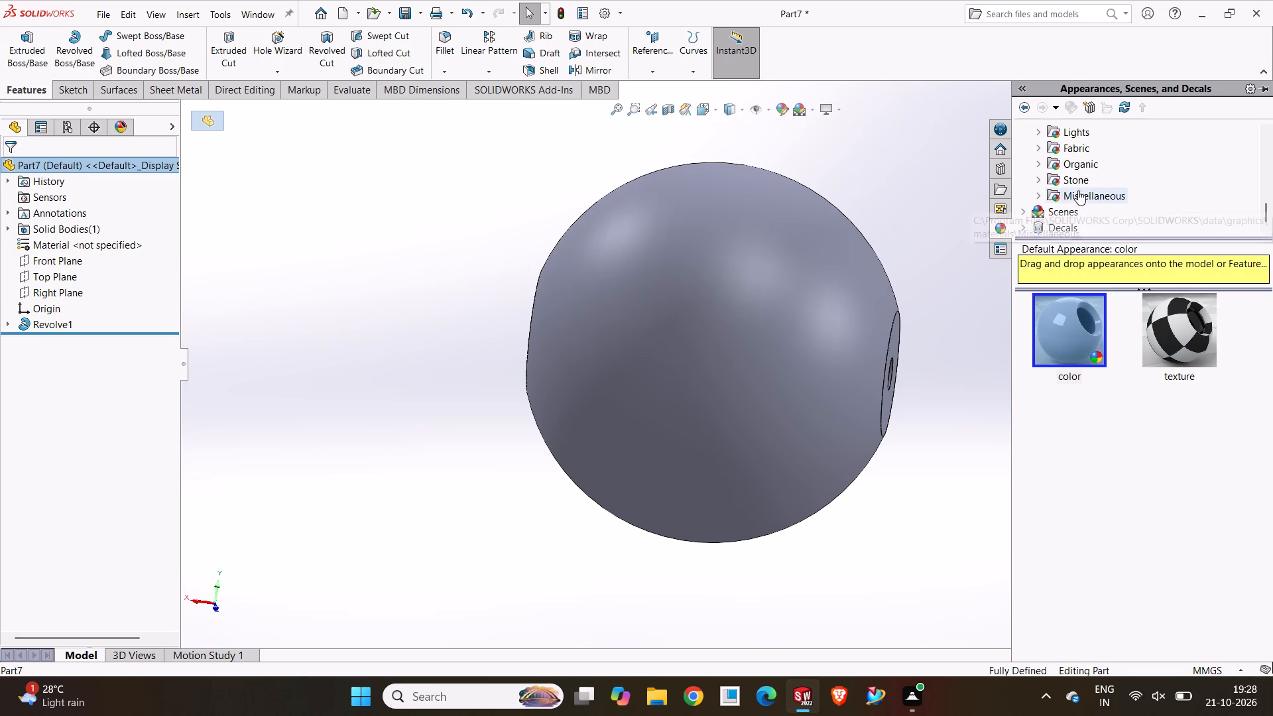
pyautogui.scroll(2, 1061, 200)
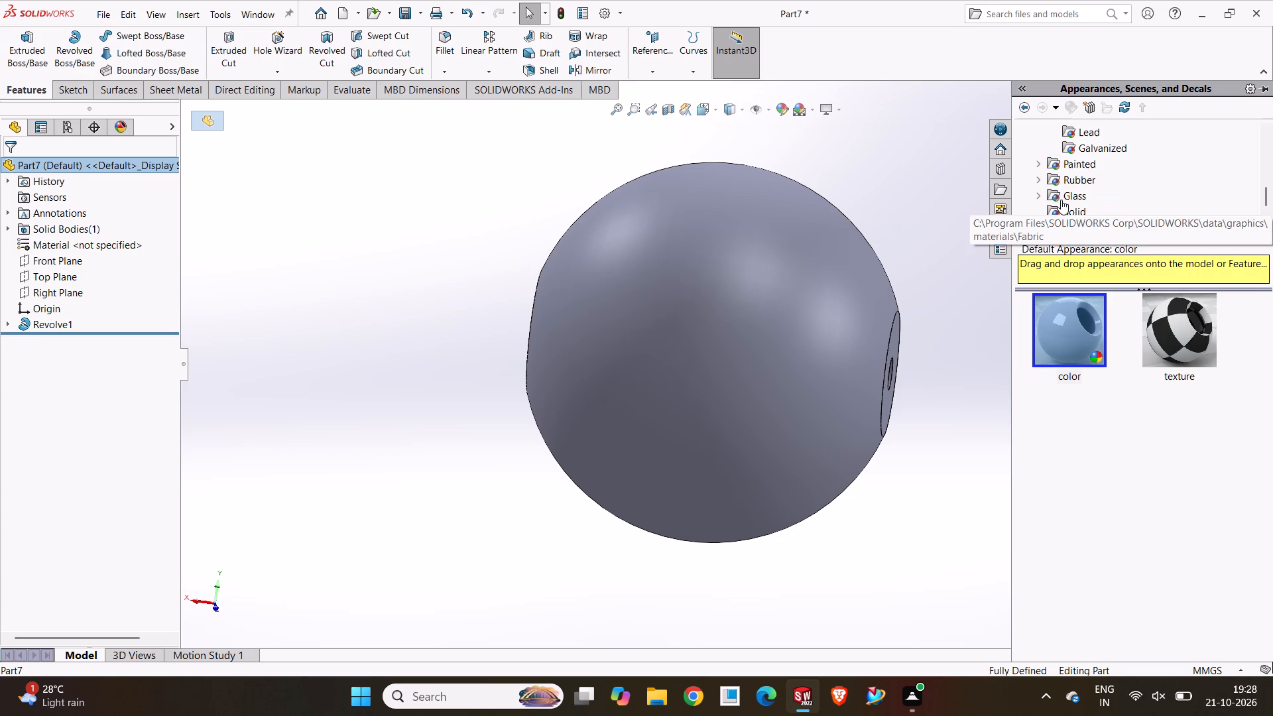
pyautogui.scroll(-1, 1081, 215)
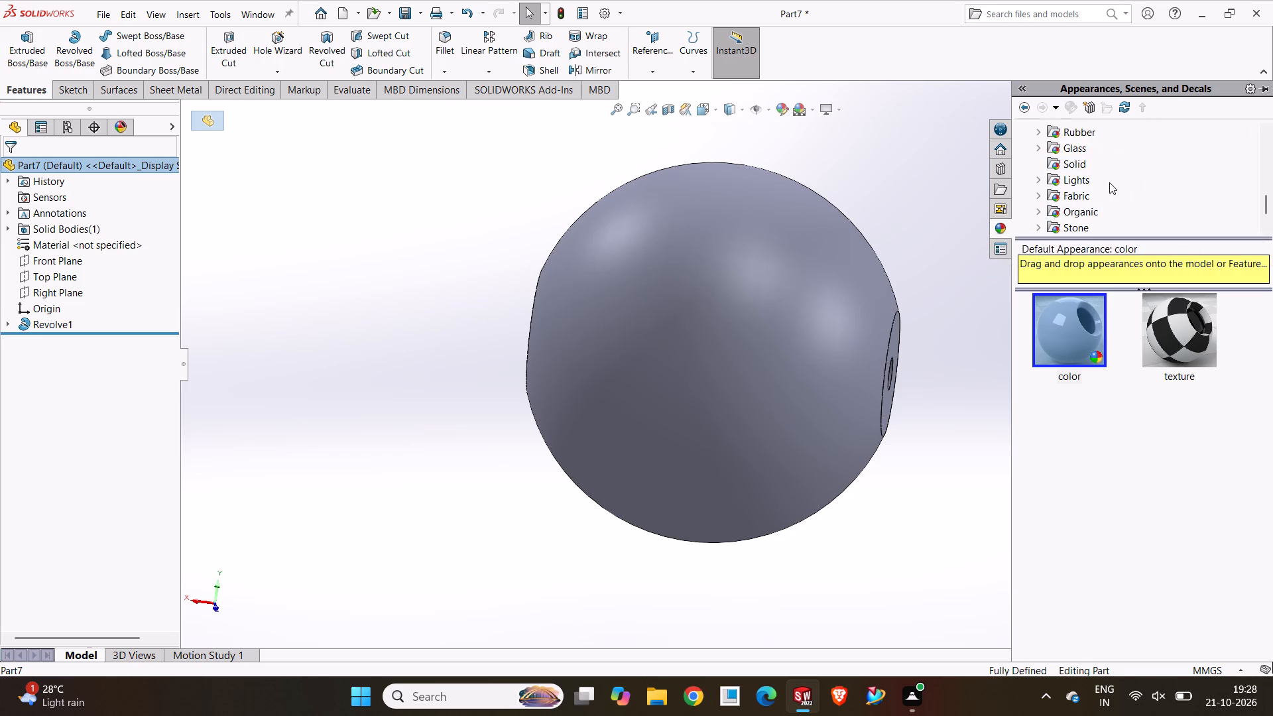
pyautogui.scroll(-1, 1108, 184)
pyautogui.click(1036, 194)
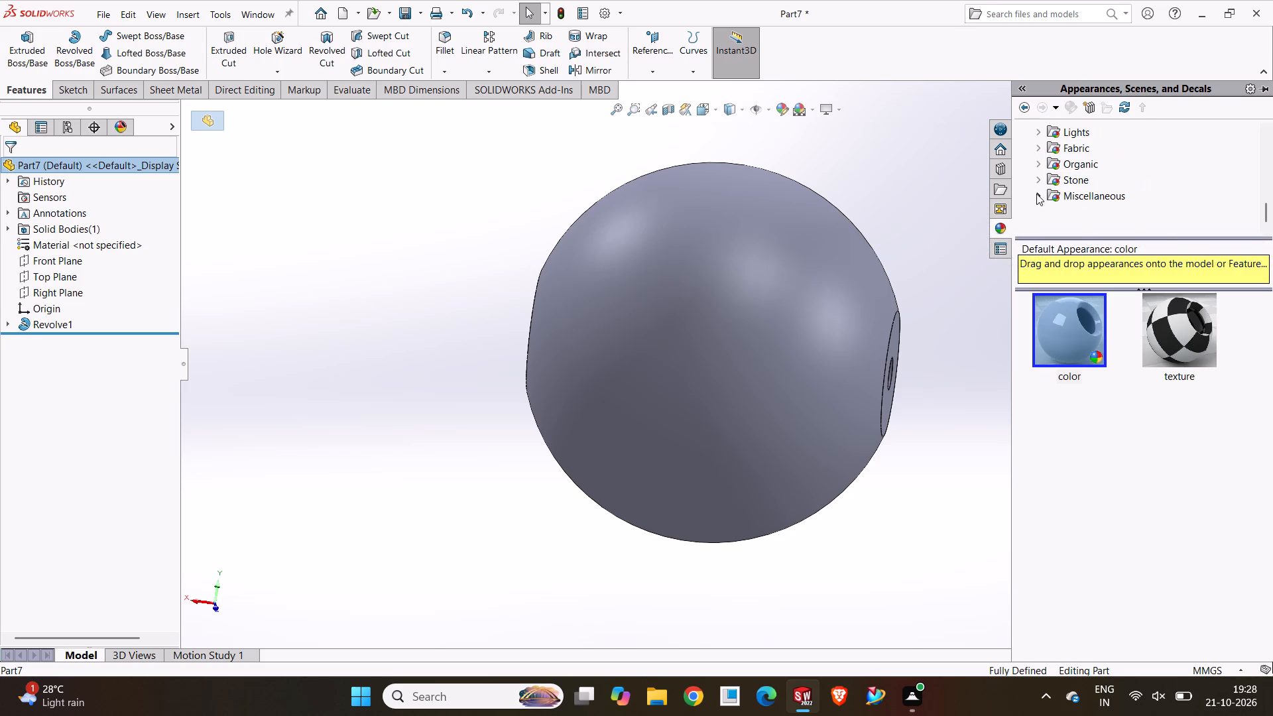
pyautogui.scroll(-1, 1087, 198)
pyautogui.scroll(1, 1045, 164)
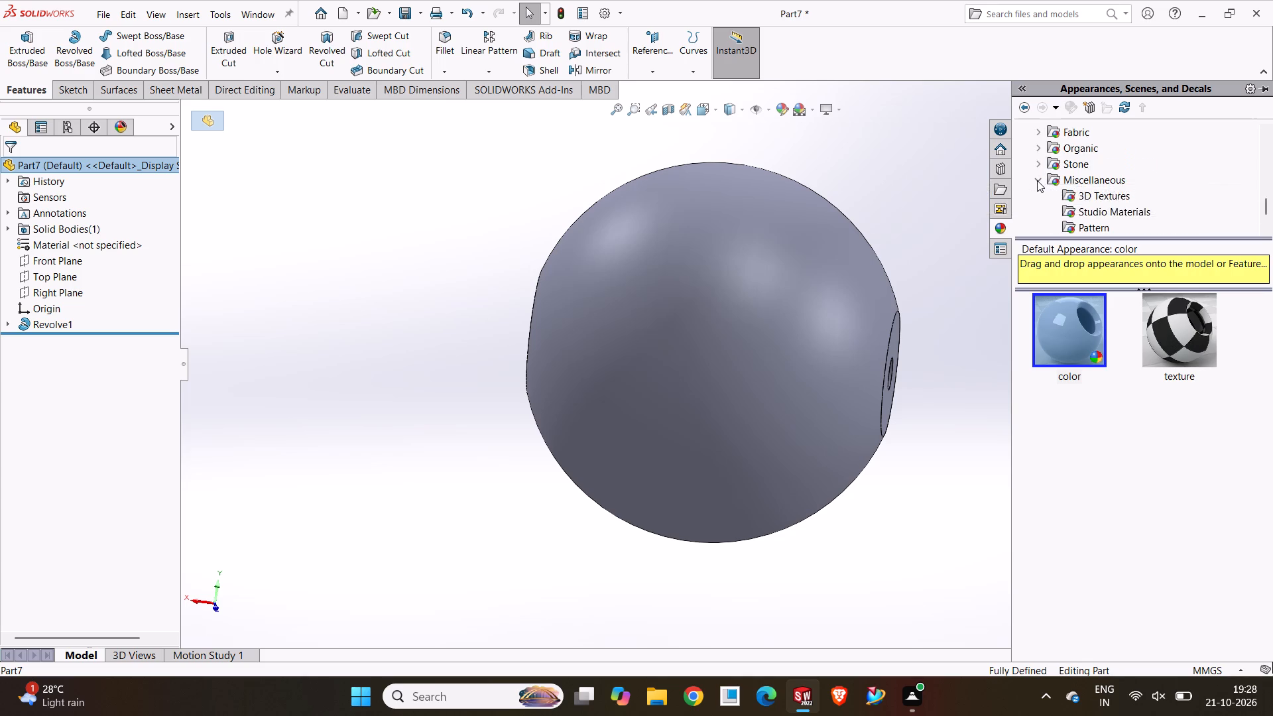
pyautogui.click(1036, 180)
pyautogui.click(1036, 165)
pyautogui.scroll(-1, 1079, 191)
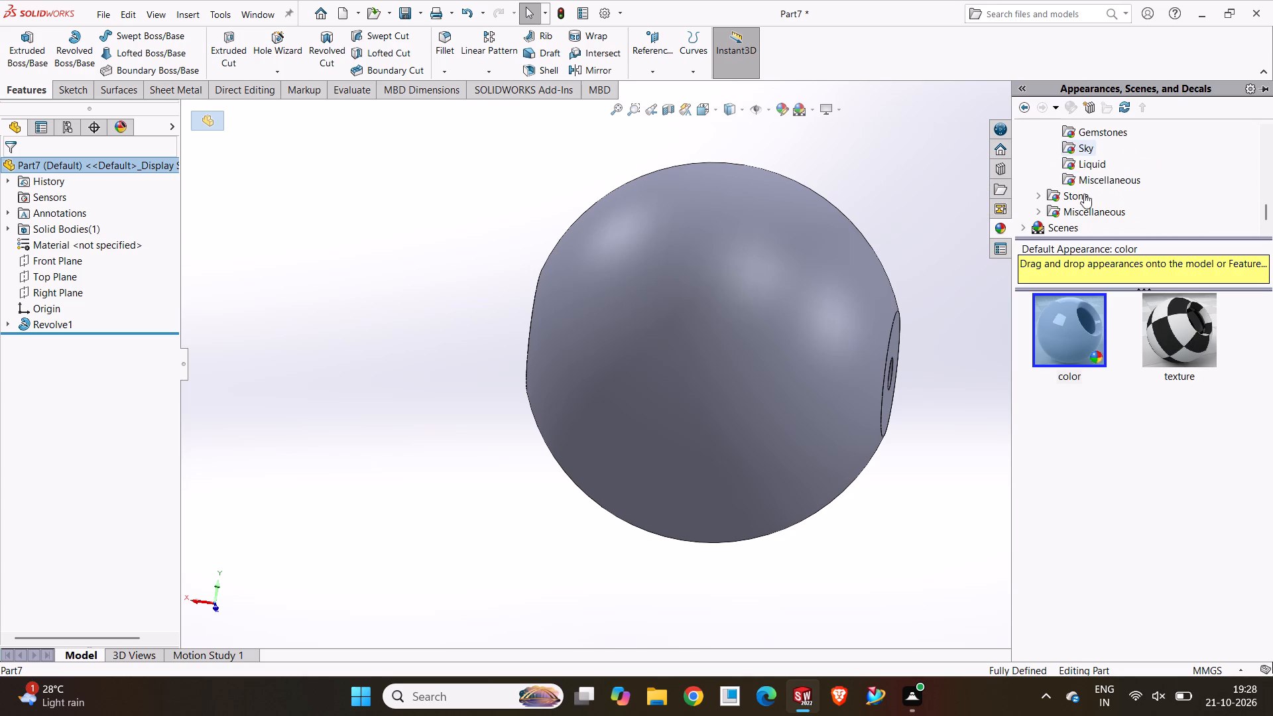
pyautogui.scroll(2, 1090, 171)
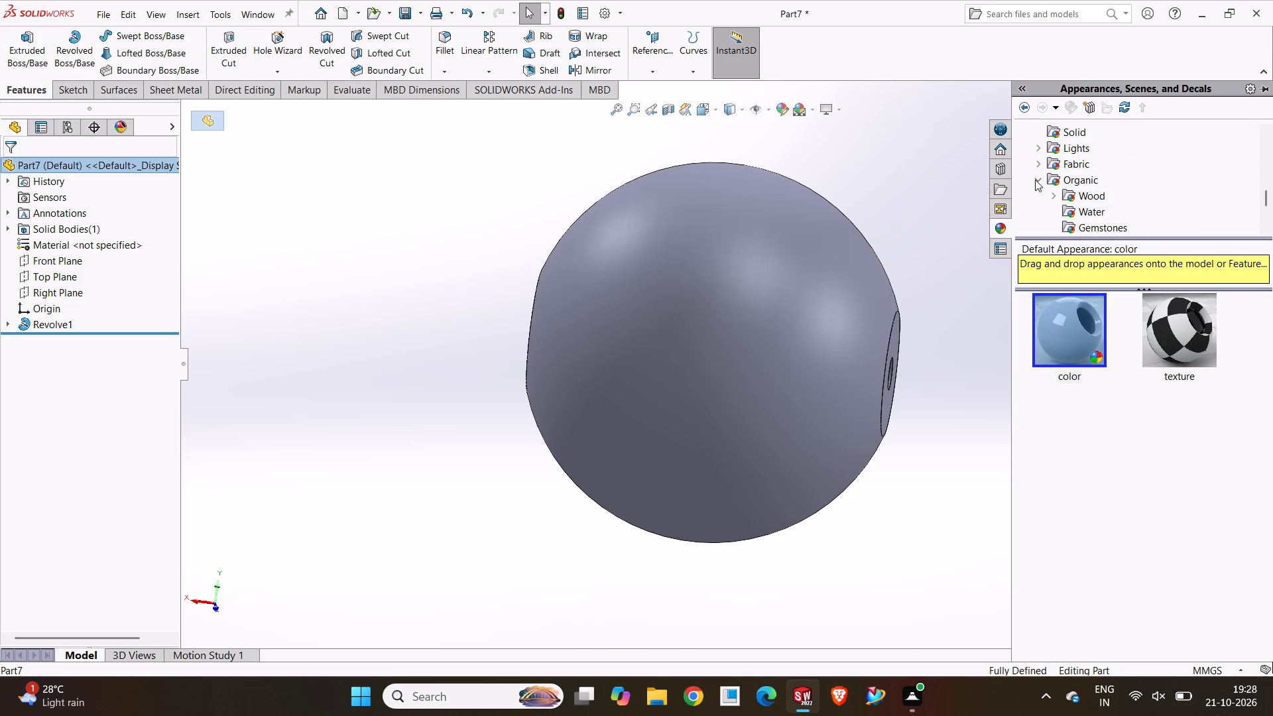
pyautogui.click(1100, 196)
pyautogui.scroll(-1, 1109, 268)
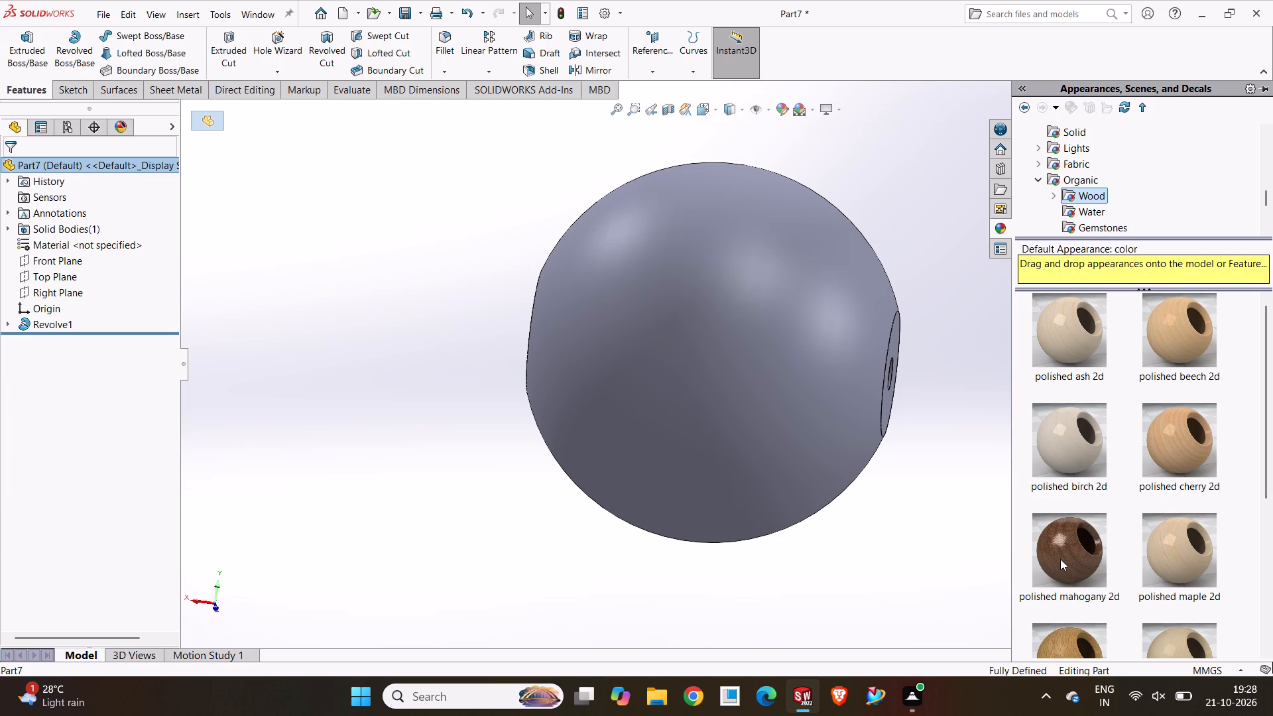
pyautogui.scroll(-1, 1156, 627)
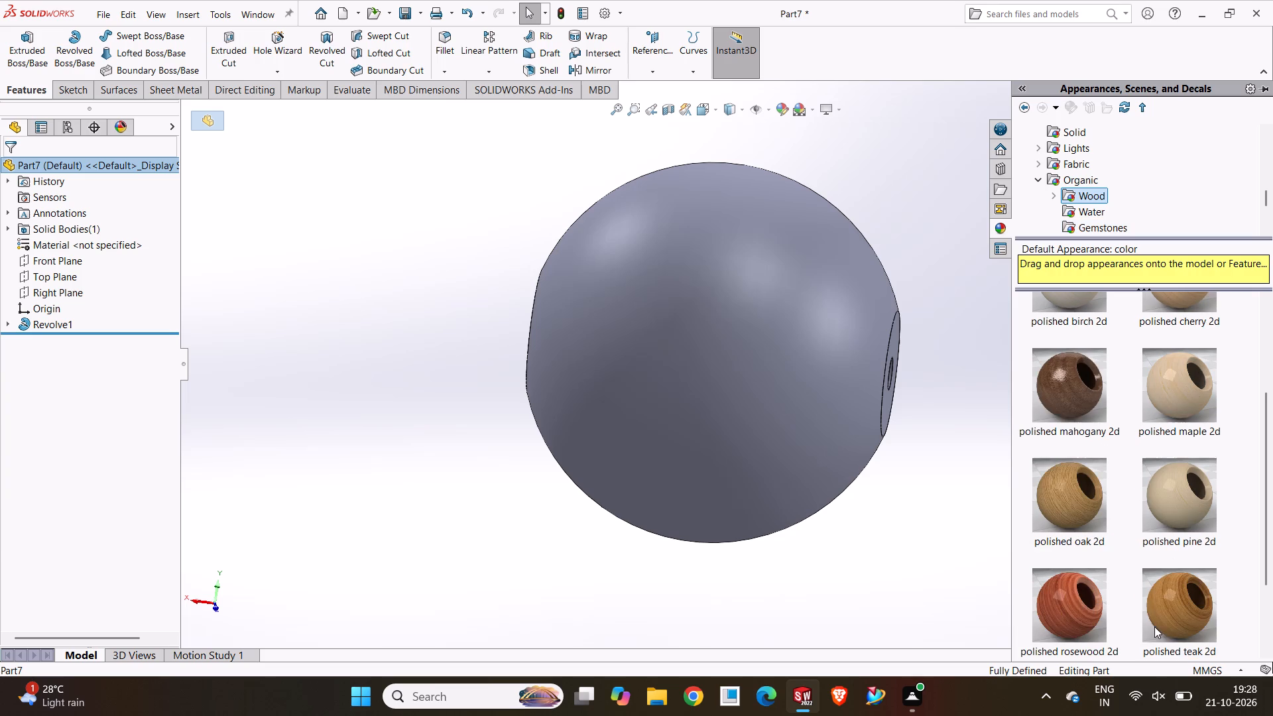
pyautogui.scroll(1, 1041, 439)
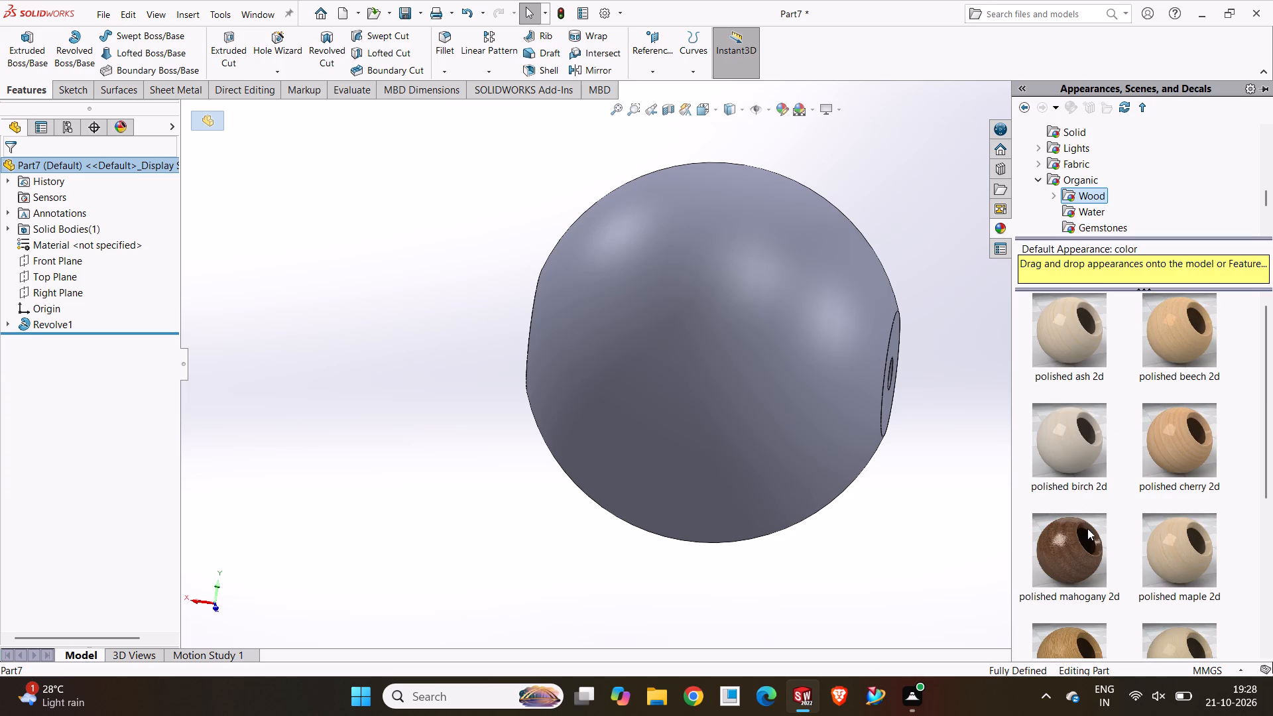
pyautogui.doubleClick(1087, 526)
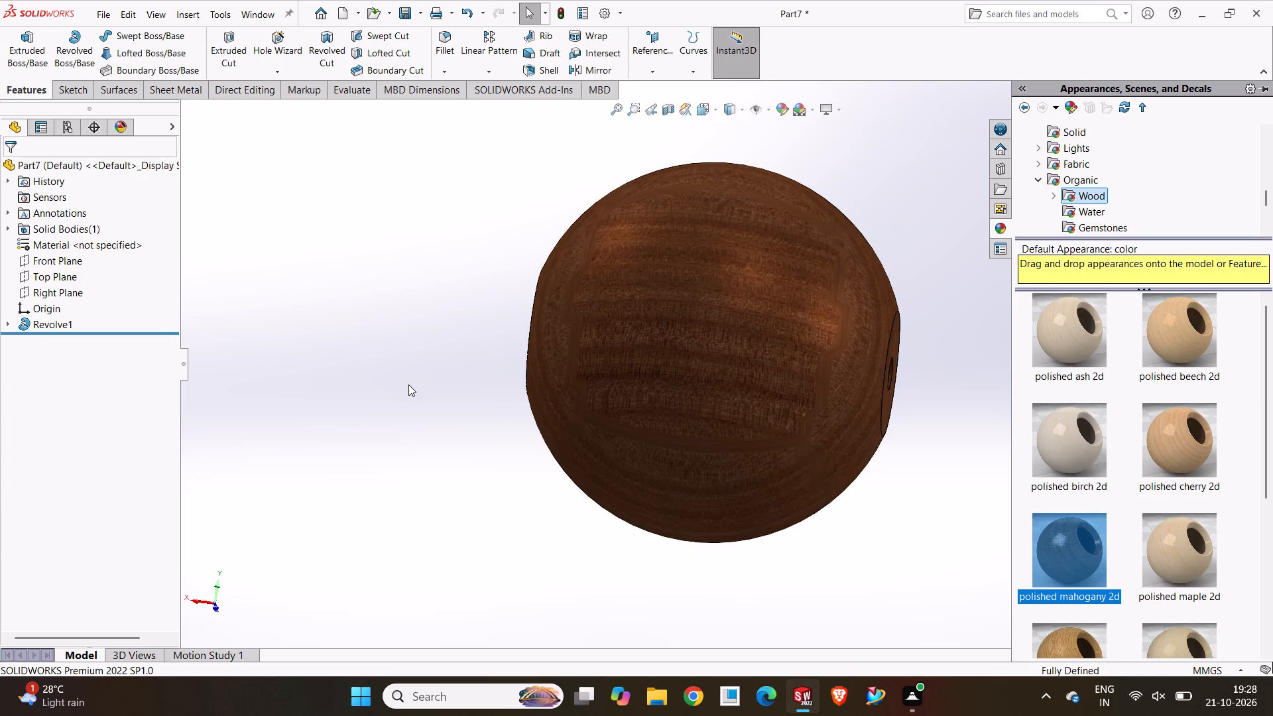
pyautogui.click(408, 385)
# Examine the ball's mahogany finish, flat ends and hole from all sides, comparing it with the other polished wood appearances.
pyautogui.moveTo(482, 401); pyautogui.dragTo(633, 426, button='middle')
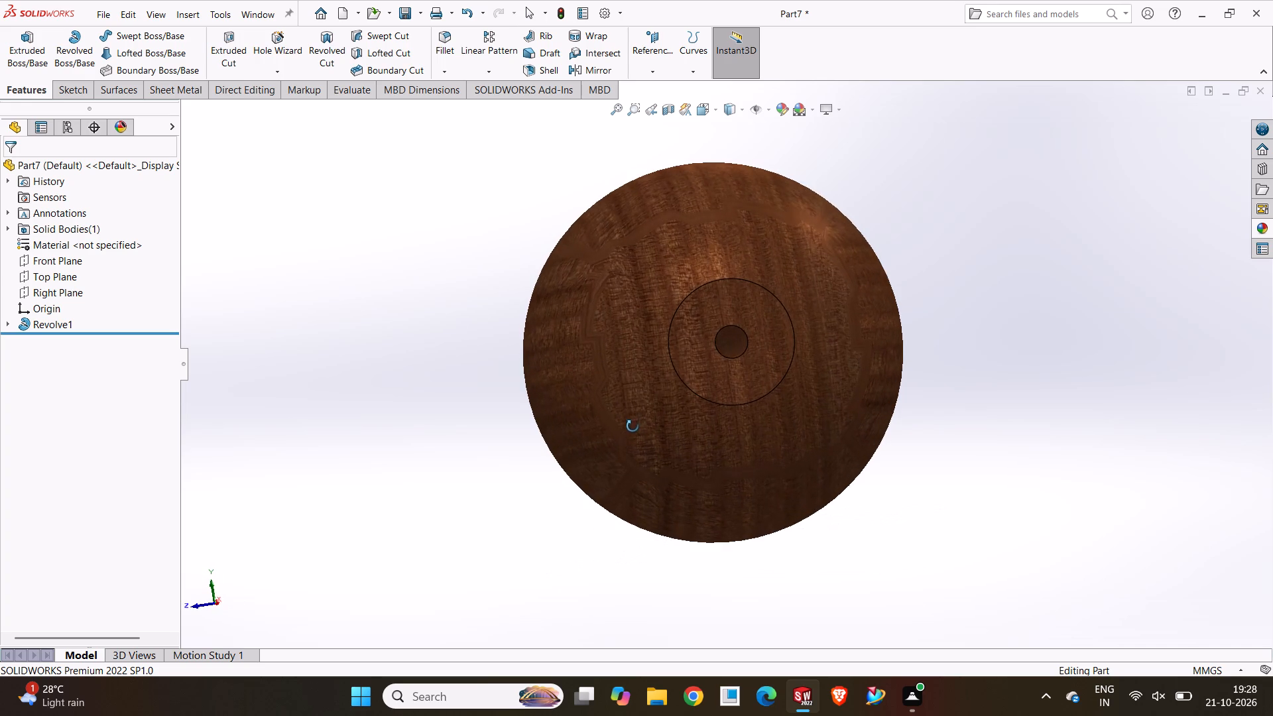
pyautogui.moveTo(633, 426); pyautogui.dragTo(627, 416, button='middle')
pyautogui.moveTo(621, 416); pyautogui.dragTo(661, 478, button='middle')
pyautogui.moveTo(547, 397); pyautogui.dragTo(576, 473, button='middle')
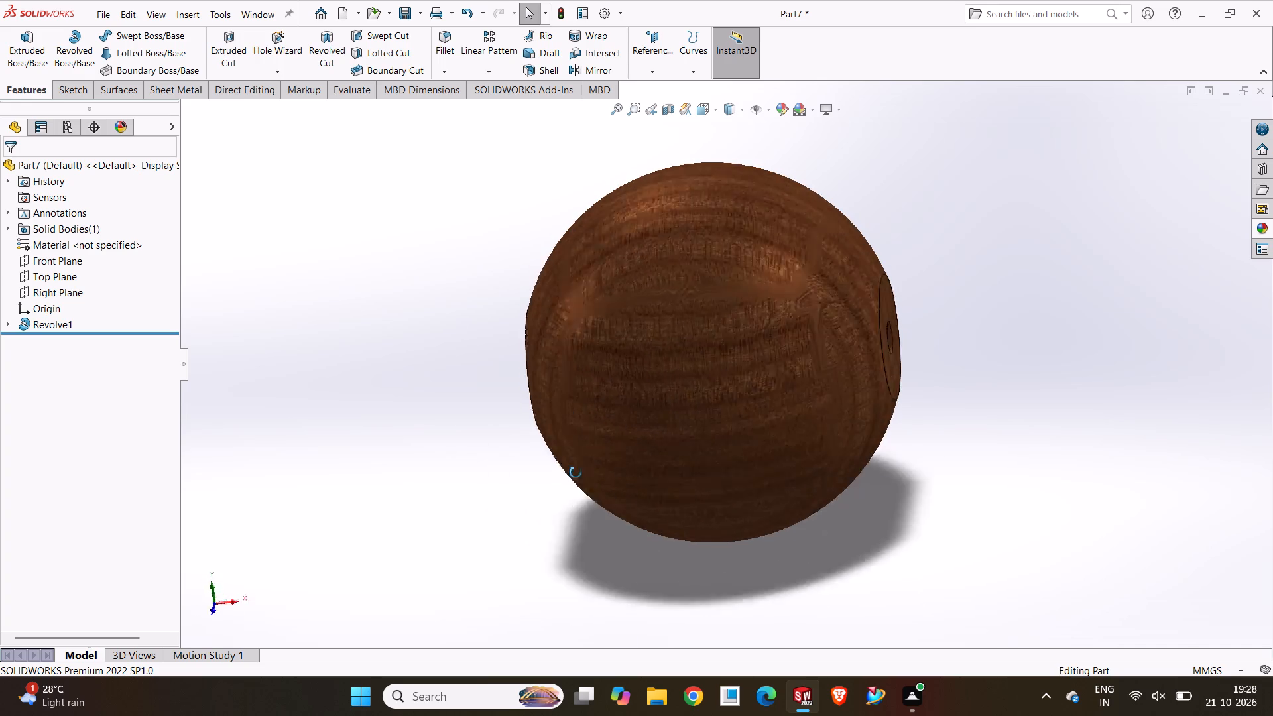
pyautogui.moveTo(576, 473); pyautogui.dragTo(562, 394, button='middle')
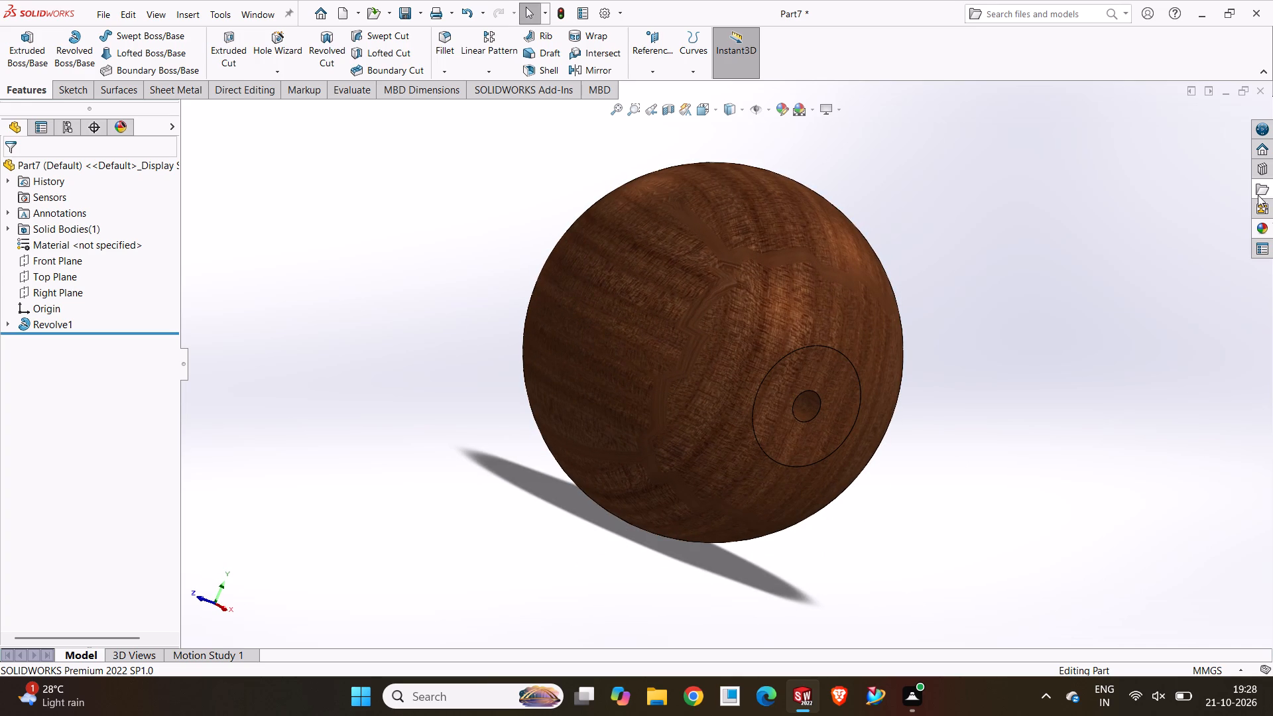
pyautogui.click(1258, 233)
pyautogui.scroll(-2, 1132, 473)
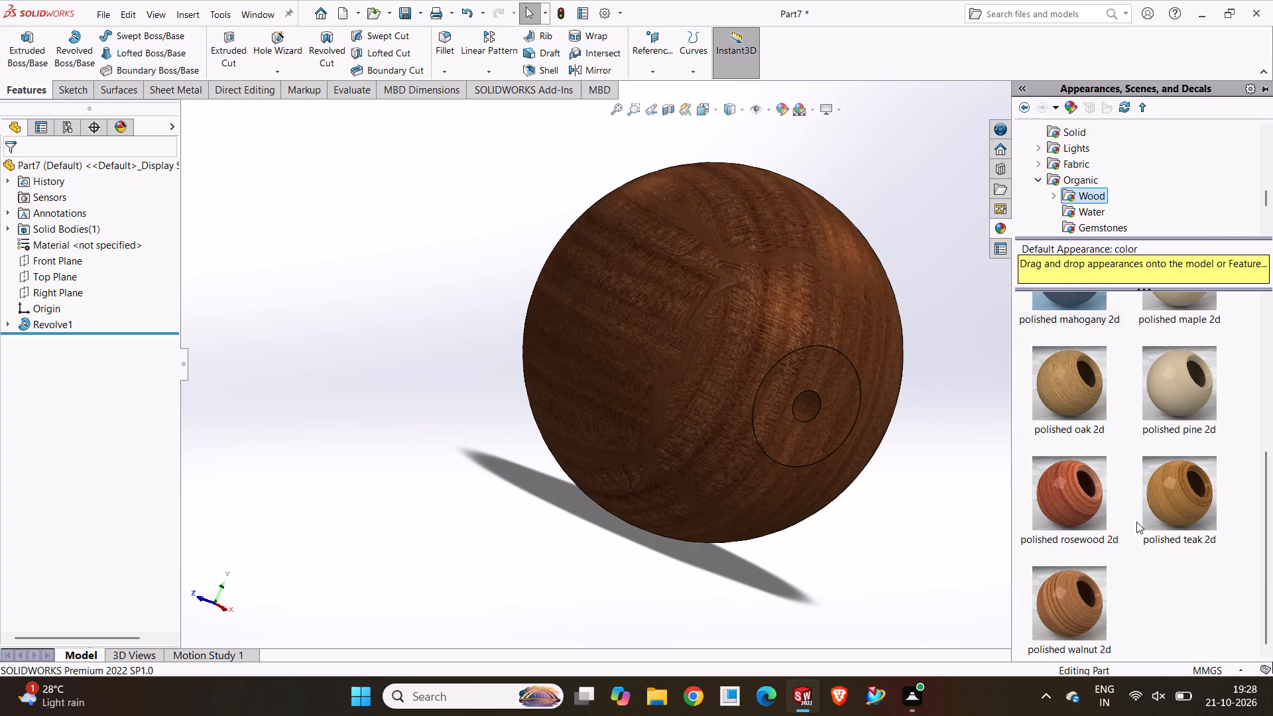
pyautogui.scroll(2, 1127, 424)
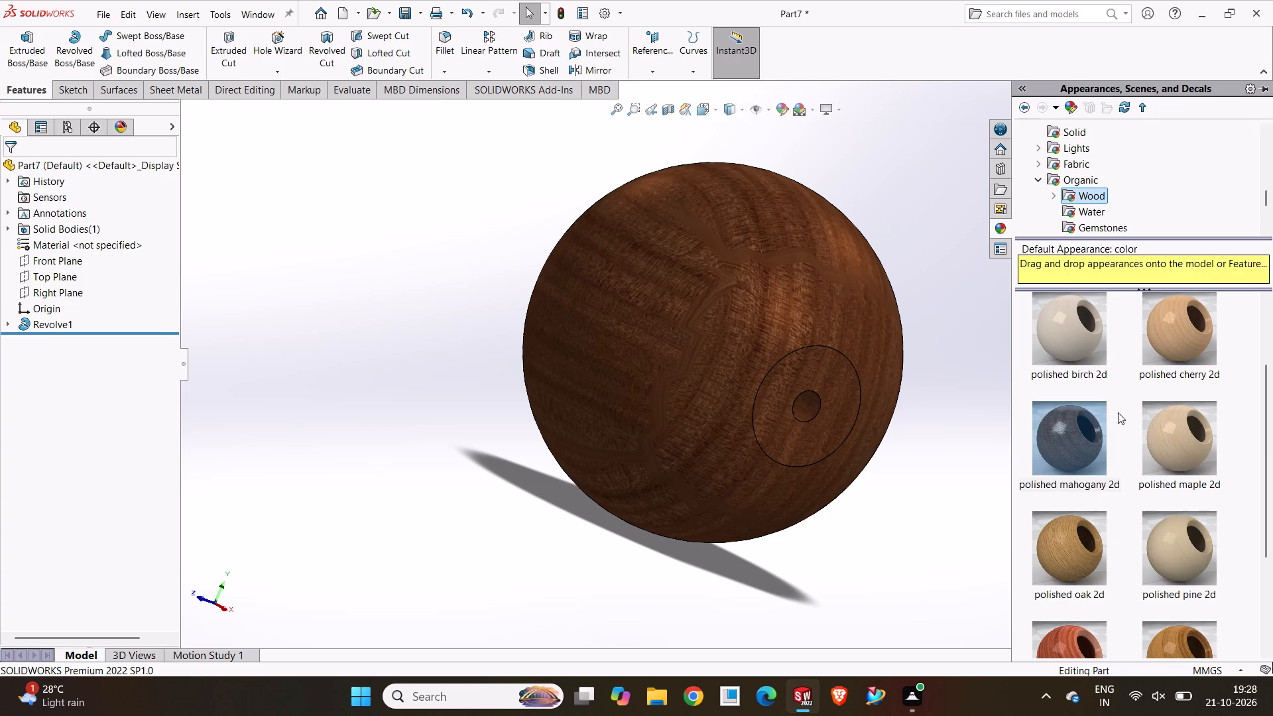
pyautogui.click(963, 461)
pyautogui.moveTo(952, 449); pyautogui.dragTo(825, 389, button='middle')
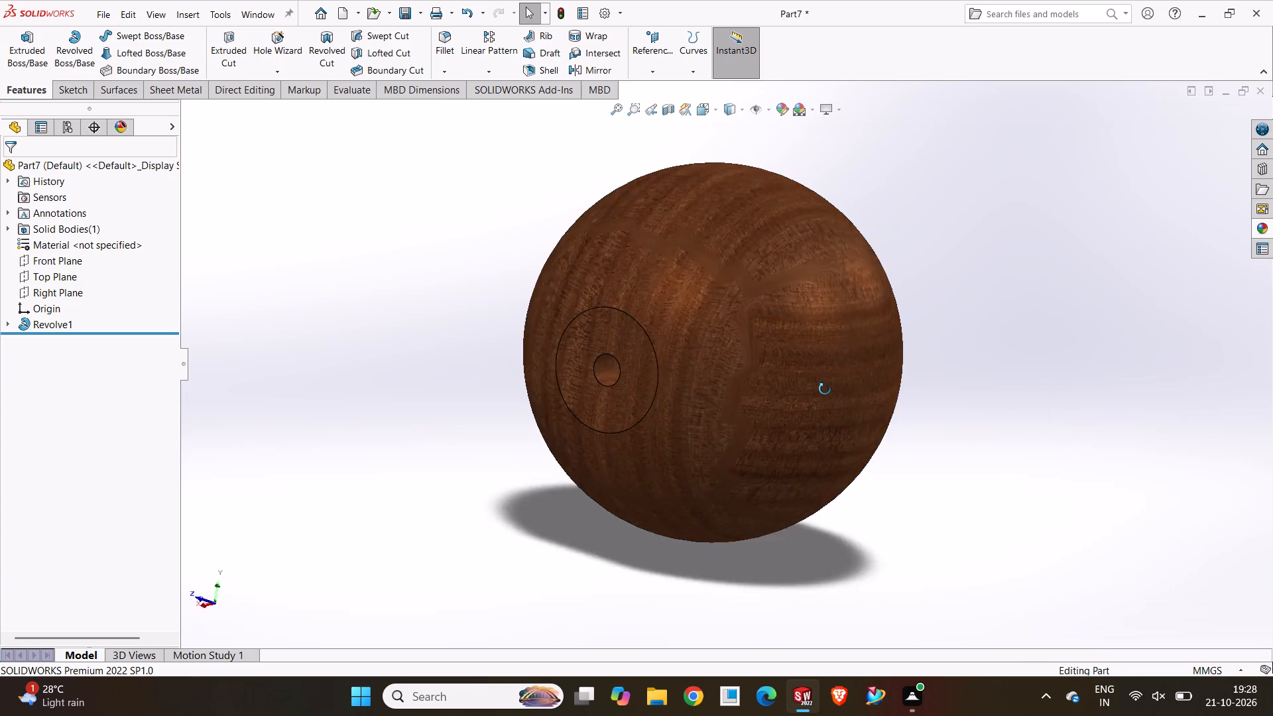
pyautogui.moveTo(825, 389); pyautogui.dragTo(1048, 465, button='middle')
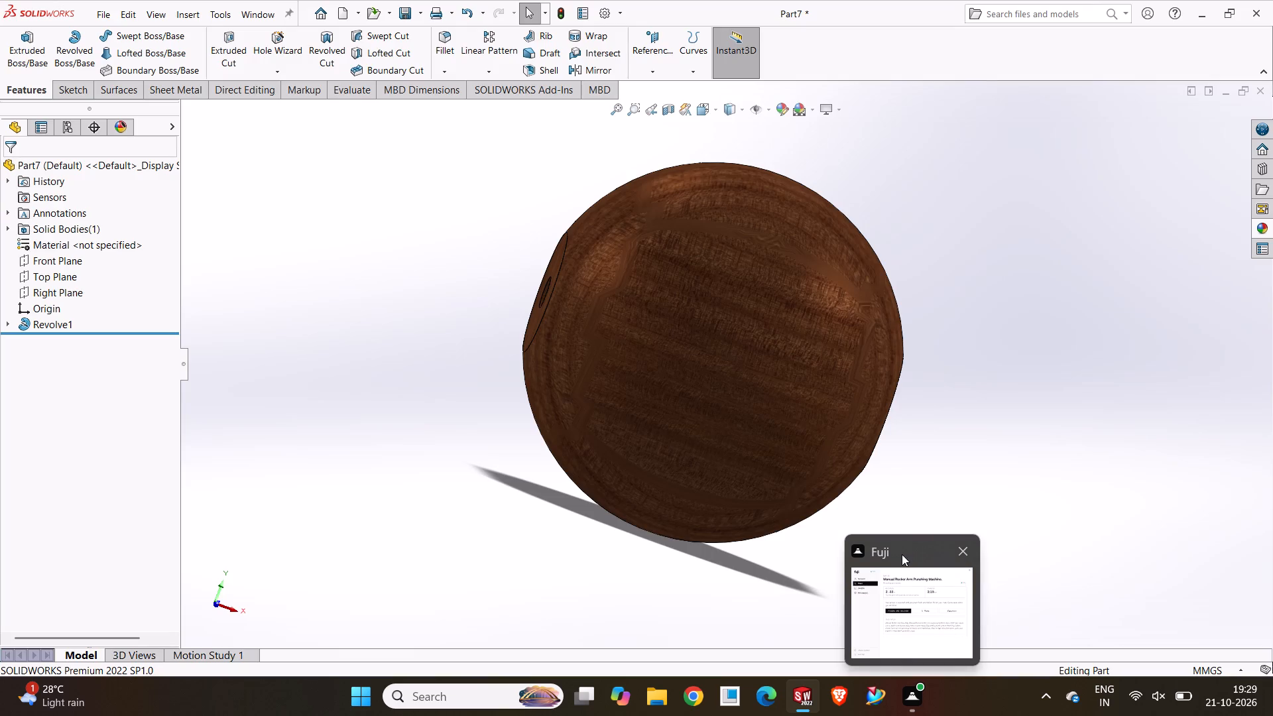
pyautogui.moveTo(1026, 410); pyautogui.dragTo(892, 451, button='middle')
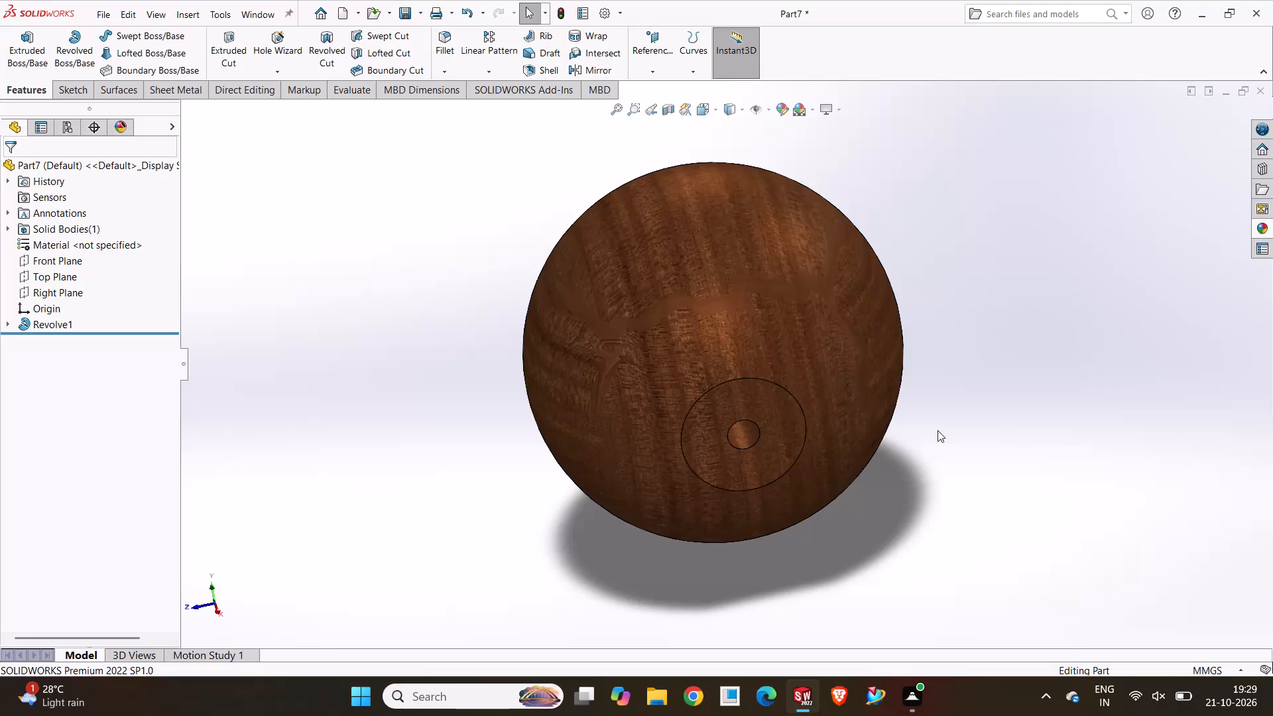
pyautogui.moveTo(955, 444); pyautogui.dragTo(899, 383, button='middle')
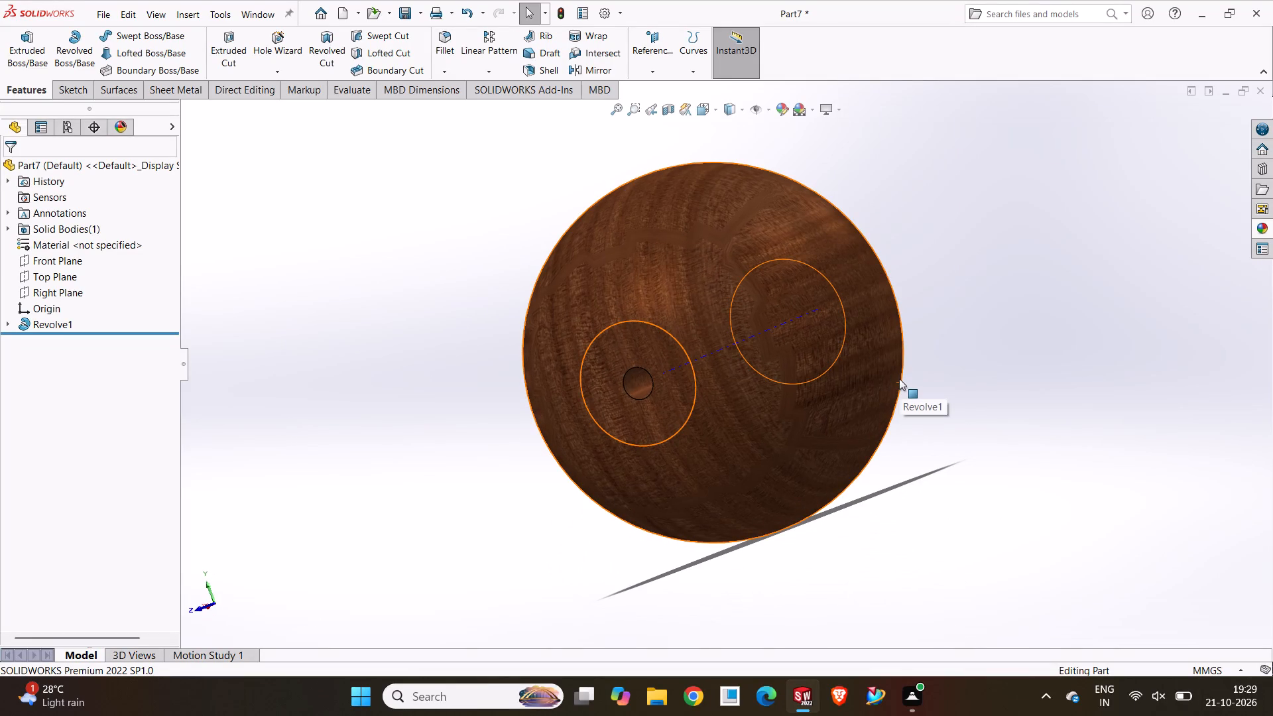
pyautogui.moveTo(892, 380); pyautogui.dragTo(888, 456, button='middle')
pyautogui.scroll(-1, 793, 355)
pyautogui.scroll(2, 817, 406)
pyautogui.moveTo(818, 406); pyautogui.dragTo(832, 408, button='middle')
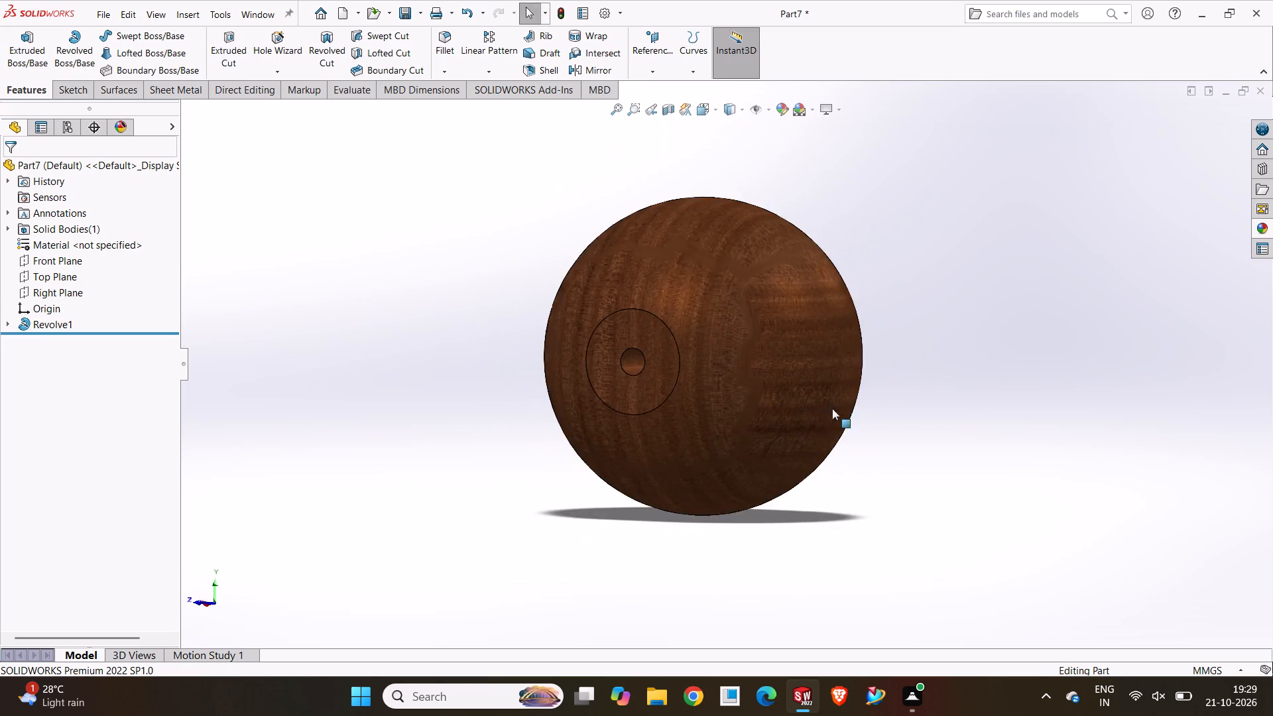
pyautogui.moveTo(832, 408); pyautogui.dragTo(363, 416, button='middle')
pyautogui.moveTo(796, 377); pyautogui.dragTo(554, 397, button='middle')
pyautogui.moveTo(959, 414); pyautogui.dragTo(595, 430, button='middle')
pyautogui.moveTo(1091, 426); pyautogui.dragTo(695, 432, button='middle')
pyautogui.moveTo(924, 400); pyautogui.dragTo(669, 404, button='middle')
pyautogui.moveTo(1039, 415); pyautogui.dragTo(680, 442, button='middle')
pyautogui.moveTo(1048, 444); pyautogui.dragTo(772, 471, button='middle')
pyautogui.moveTo(1008, 464); pyautogui.dragTo(906, 471, button='middle')
pyautogui.moveTo(1141, 448); pyautogui.dragTo(863, 477, button='middle')
pyautogui.moveTo(1006, 451); pyautogui.dragTo(738, 487, button='middle')
pyautogui.moveTo(988, 474); pyautogui.dragTo(867, 474, button='middle')
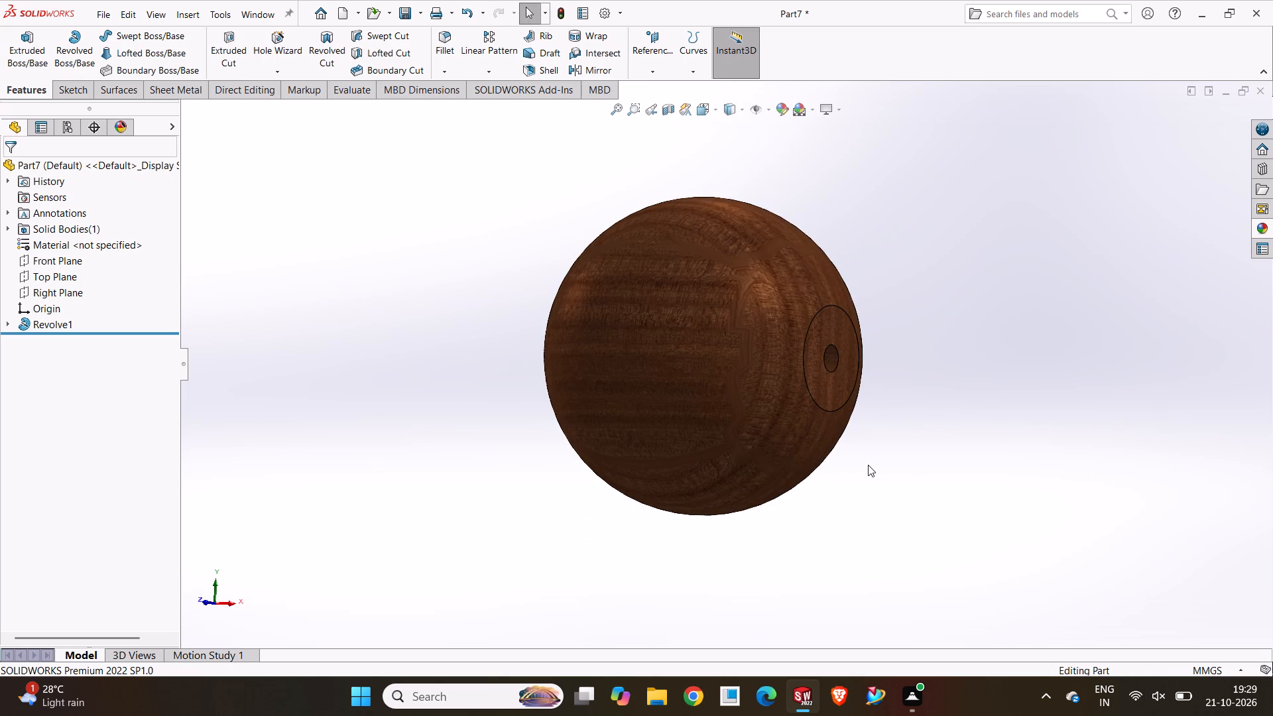
# Save the part as Manual Rocker Arm Punching Machine P7 in the SoidWorks Drawings folder.
pyautogui.click(422, 13)
pyautogui.click(419, 50)
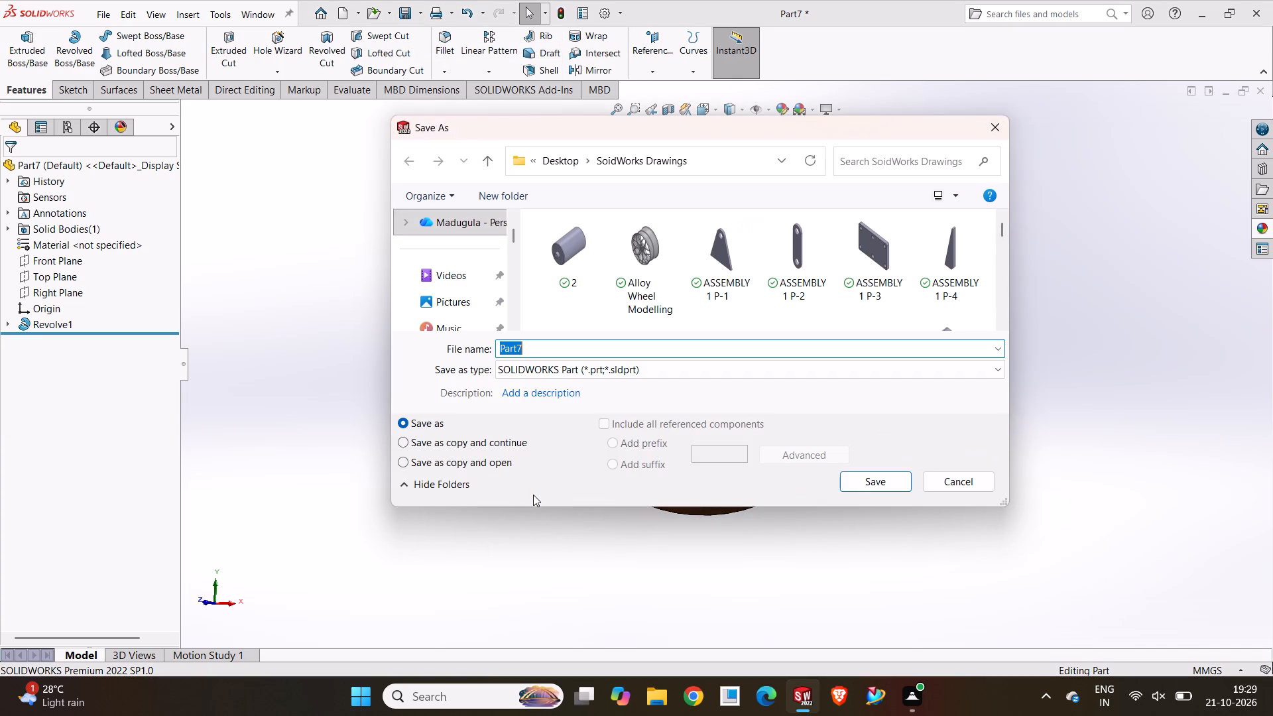
pyautogui.press('m')
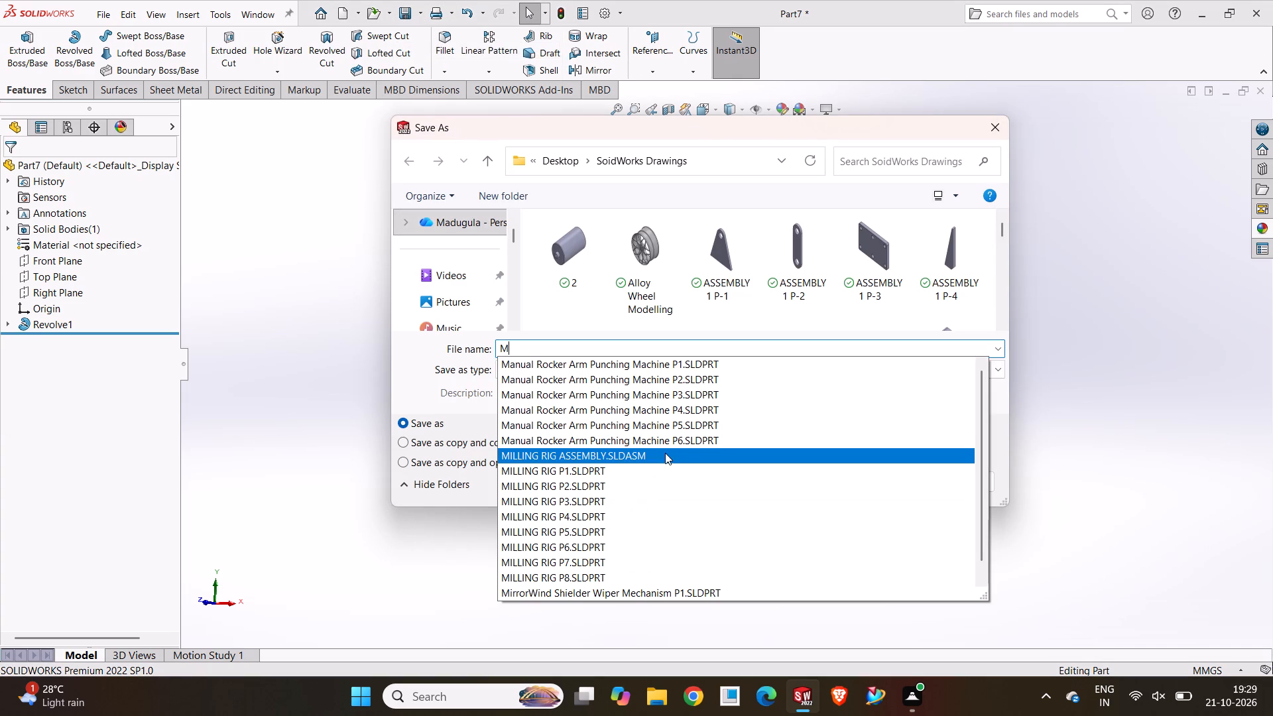
pyautogui.click(664, 444)
pyautogui.moveTo(684, 346); pyautogui.dragTo(676, 352)
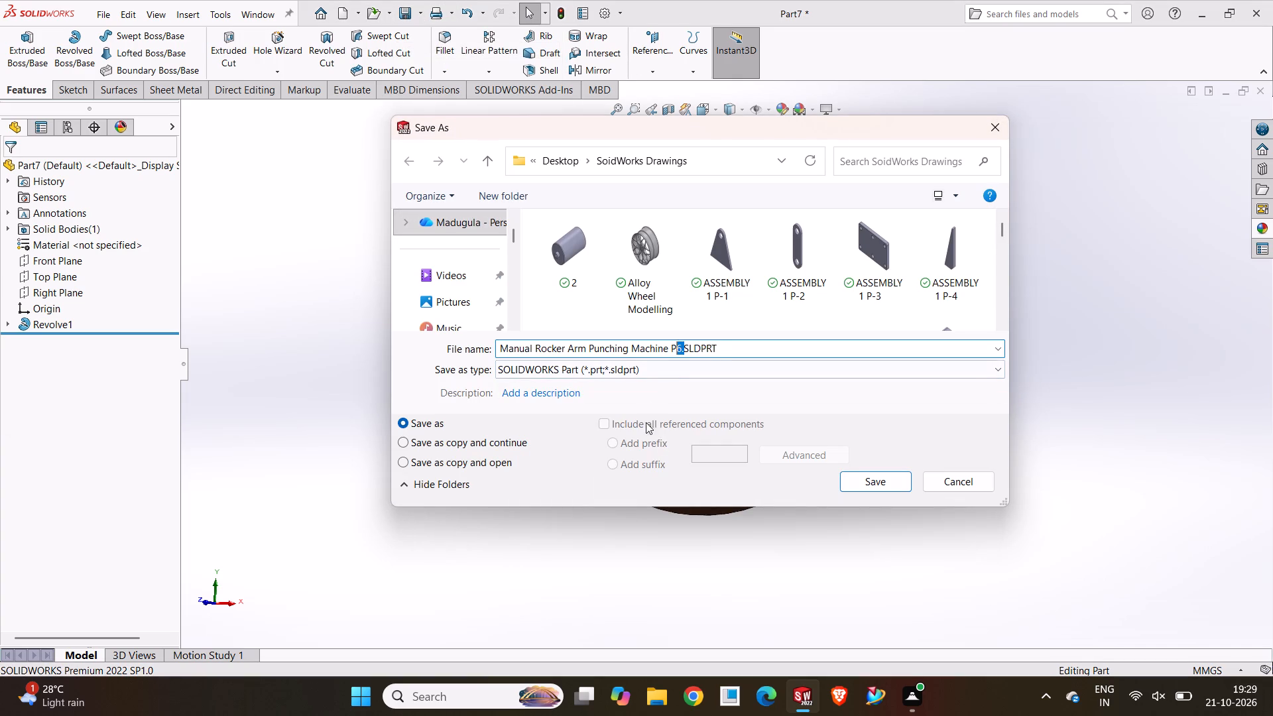
pyautogui.press('Left')
pyautogui.press('Right')
pyautogui.press('BackSpace')
pyautogui.press('7')
pyautogui.click(898, 481)
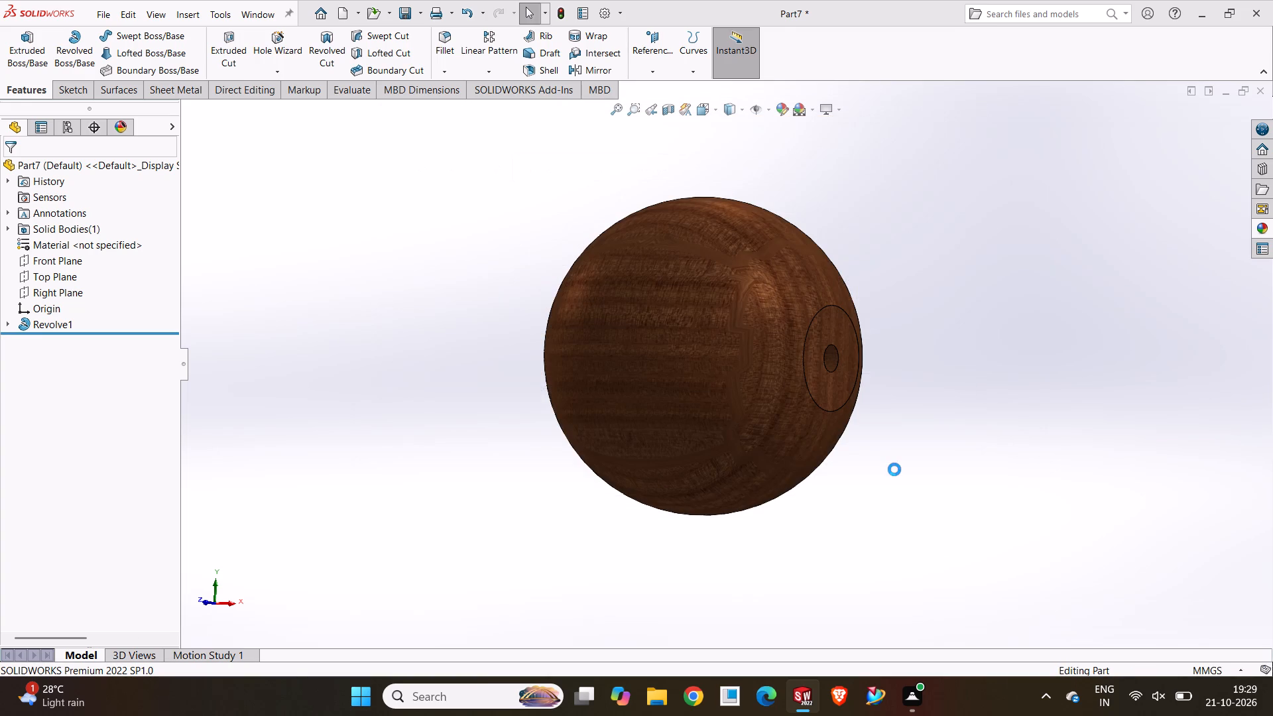
pyautogui.click(404, 16)
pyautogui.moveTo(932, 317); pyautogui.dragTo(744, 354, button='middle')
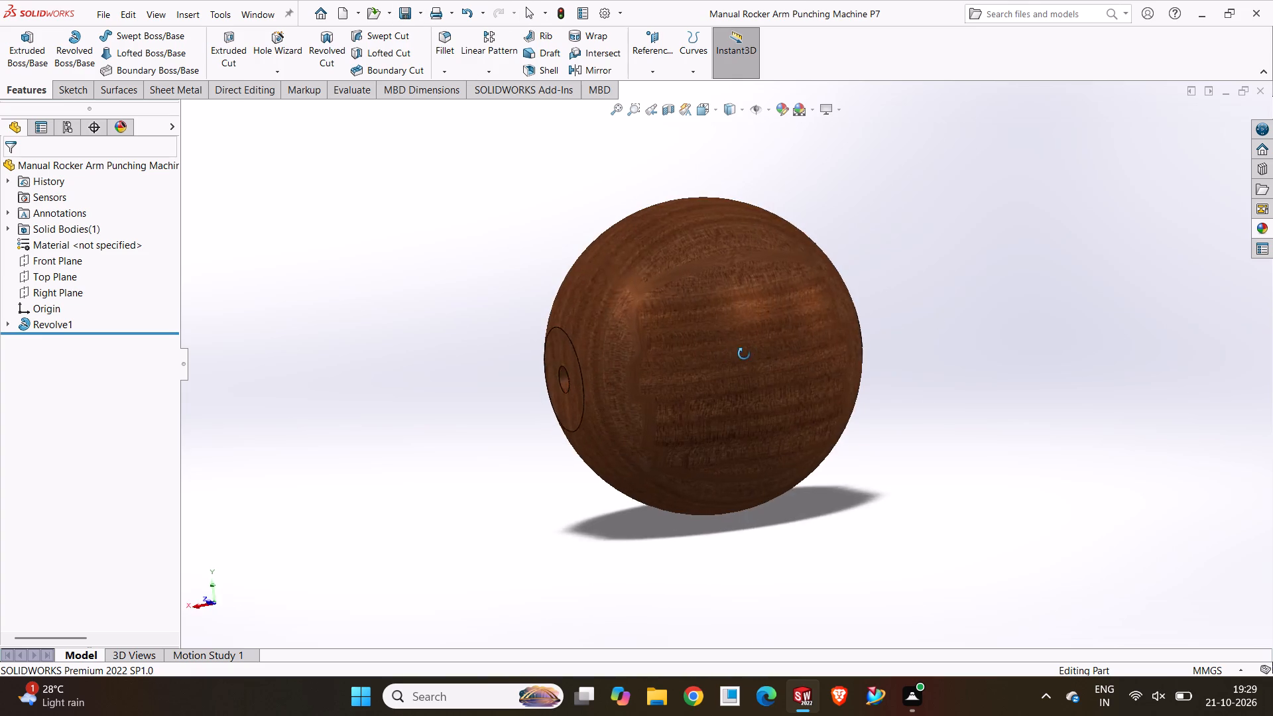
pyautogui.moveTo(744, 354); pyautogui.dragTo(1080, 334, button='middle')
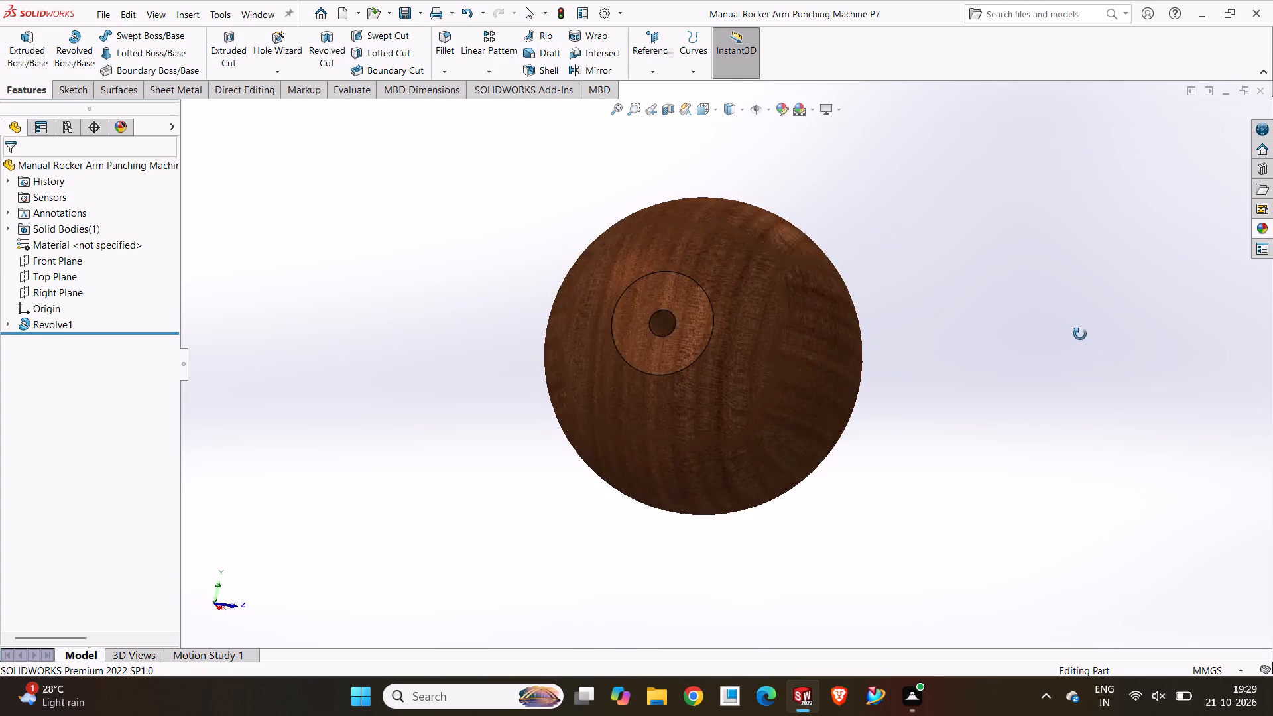
# Examine the saved mahogany ball, its flat ends and its through hole from several angles and distances.
pyautogui.moveTo(1080, 334); pyautogui.dragTo(684, 290, button='middle')
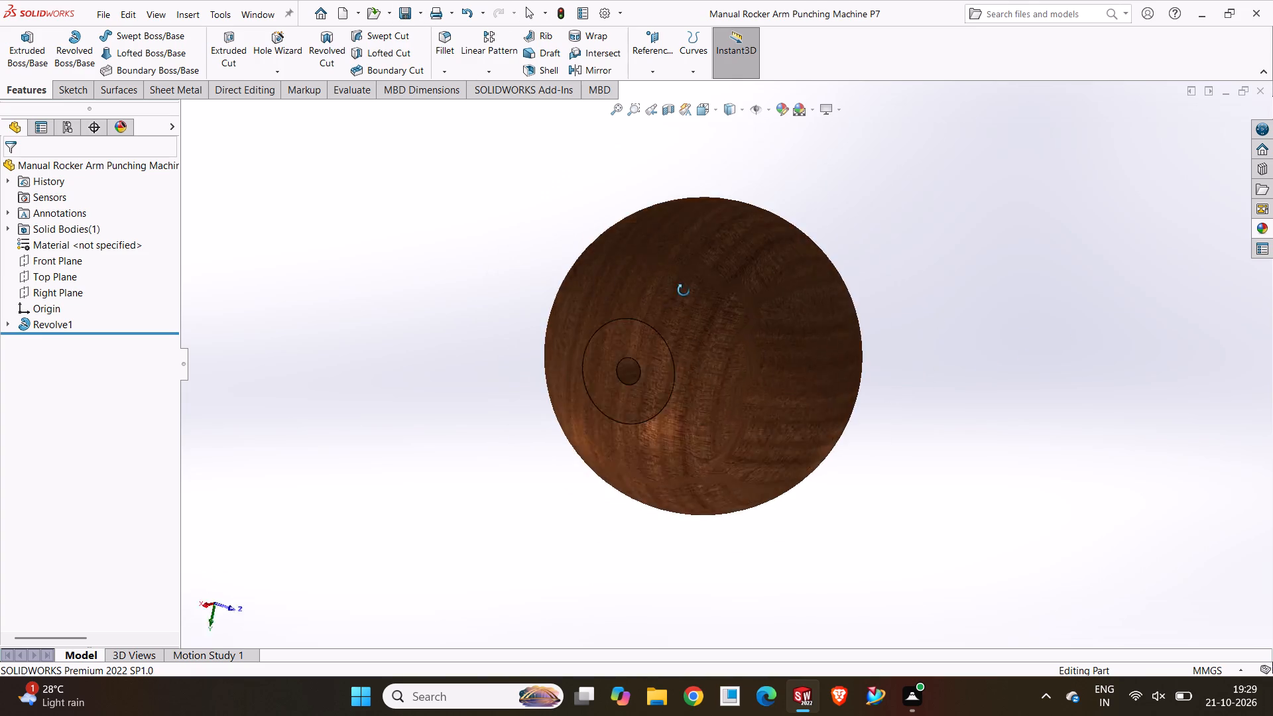
pyautogui.moveTo(684, 290); pyautogui.dragTo(863, 396, button='middle')
pyautogui.moveTo(763, 355); pyautogui.dragTo(568, 402, button='middle')
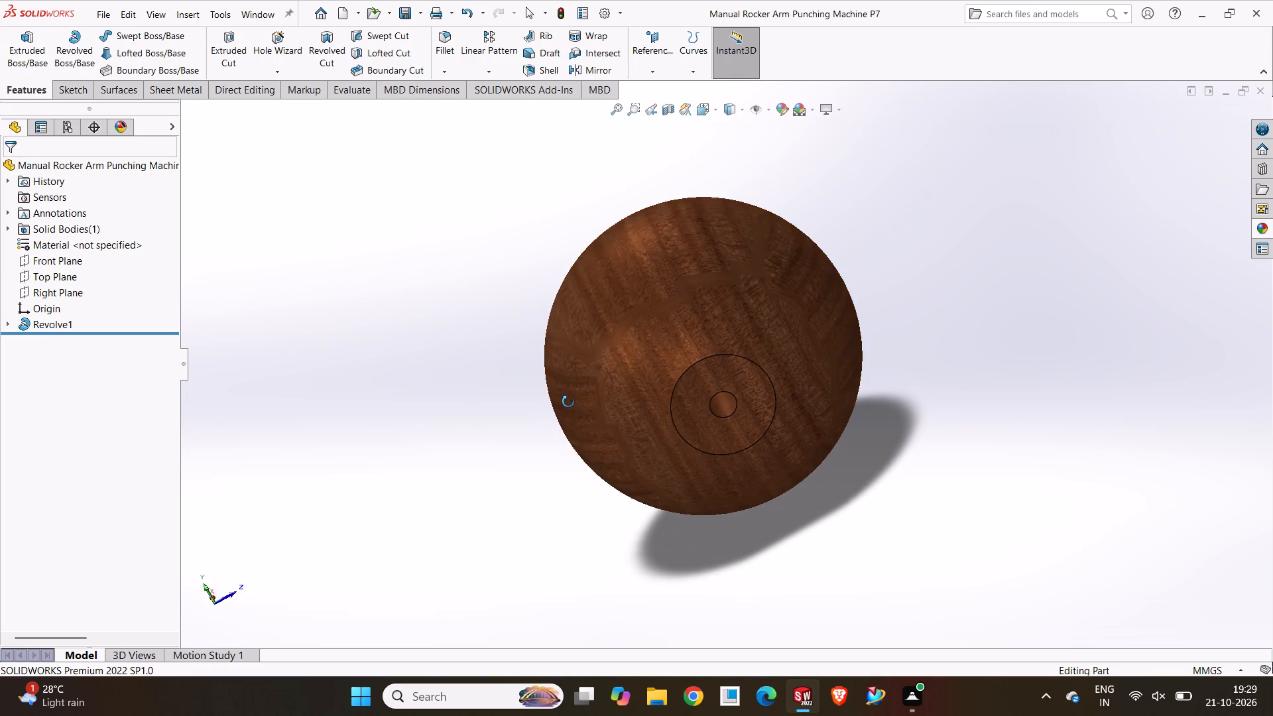
pyautogui.moveTo(568, 402); pyautogui.dragTo(572, 402, button='middle')
pyautogui.moveTo(857, 230); pyautogui.dragTo(753, 333, button='middle')
pyautogui.scroll(3, 751, 331)
pyautogui.scroll(-6, 751, 330)
pyautogui.scroll(4, 748, 329)
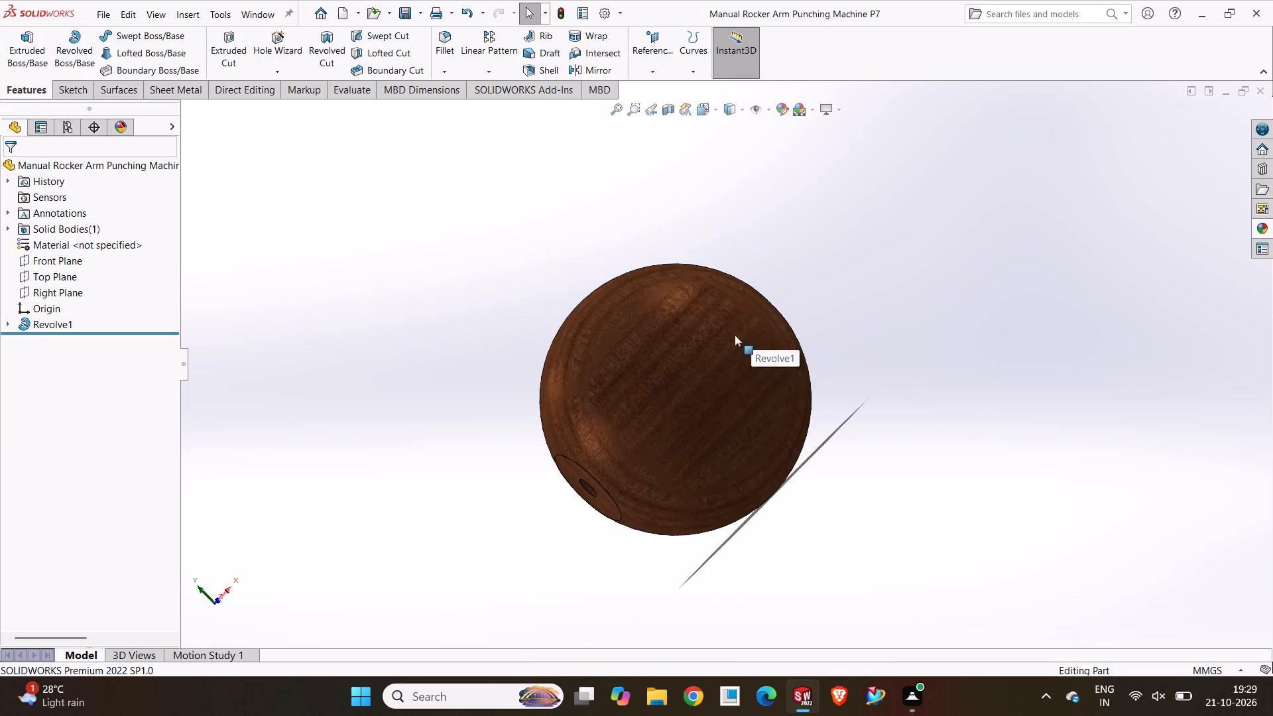
pyautogui.scroll(1, 735, 335)
pyautogui.moveTo(677, 363); pyautogui.dragTo(999, 394, button='middle')
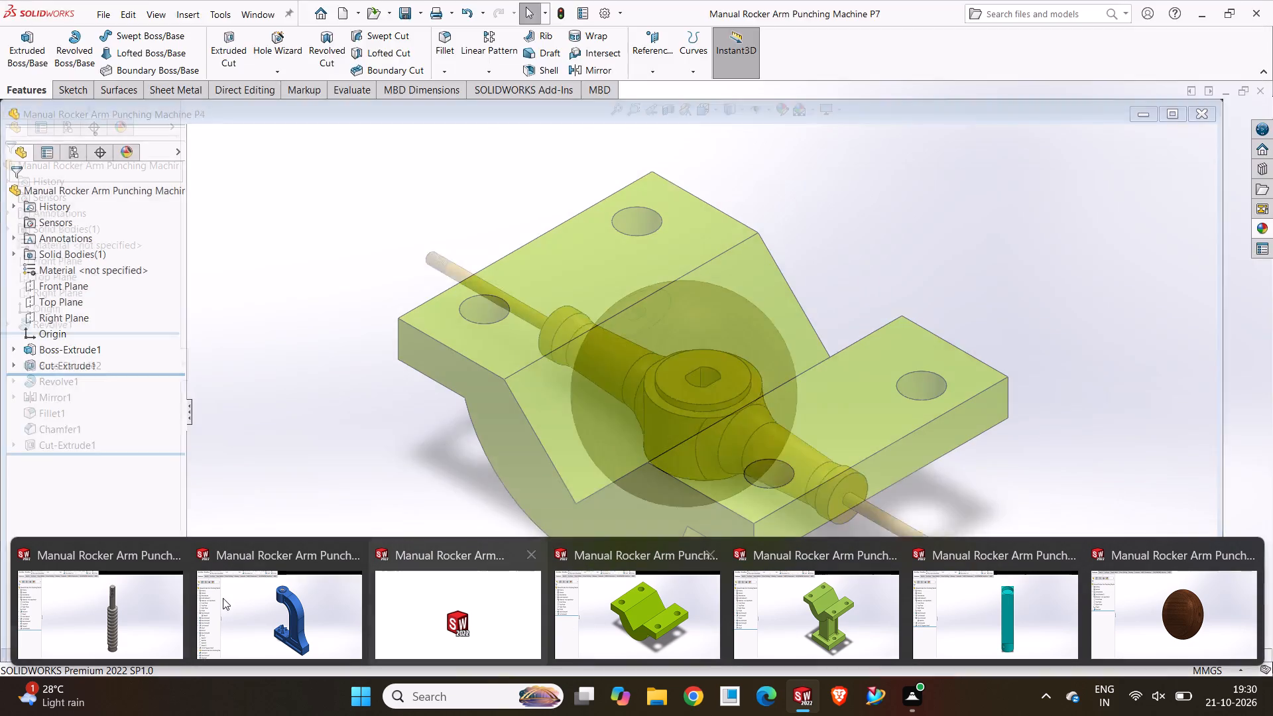
# Close the open Manual Rocker Arm Punching Machine part documents P1 to P6, keeping P7 open.
pyautogui.click(174, 558)
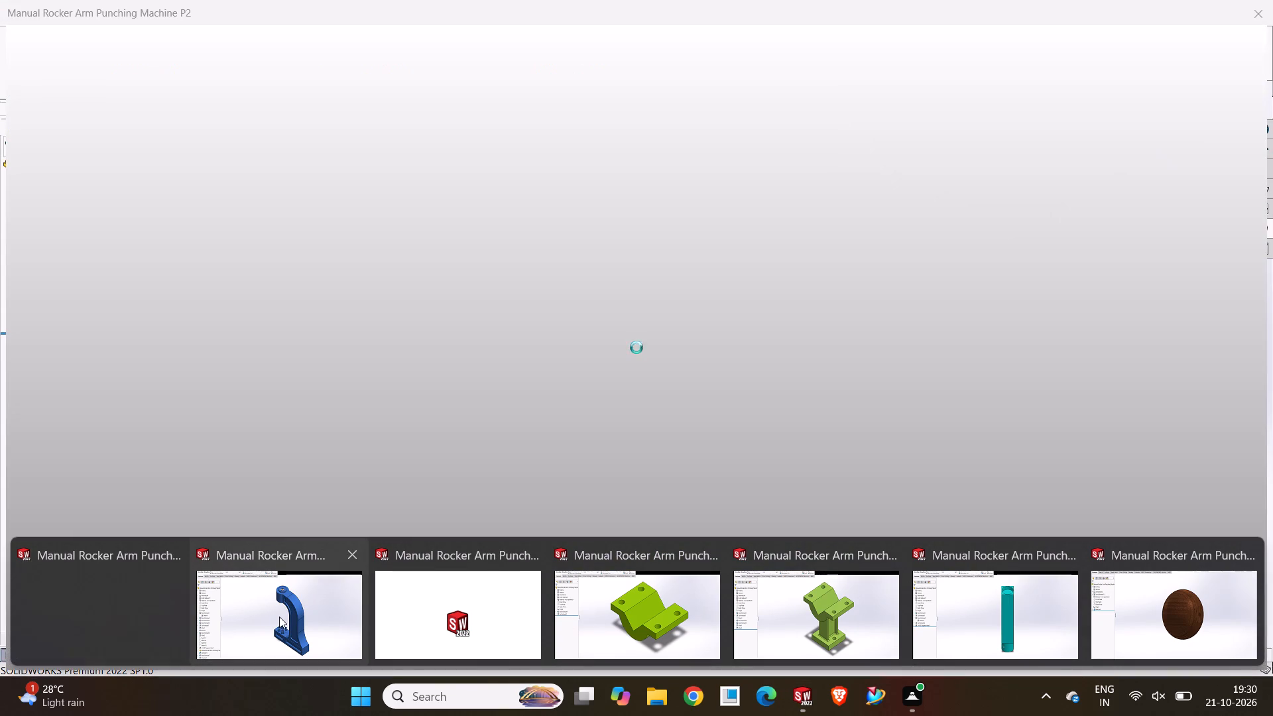
pyautogui.click(345, 557)
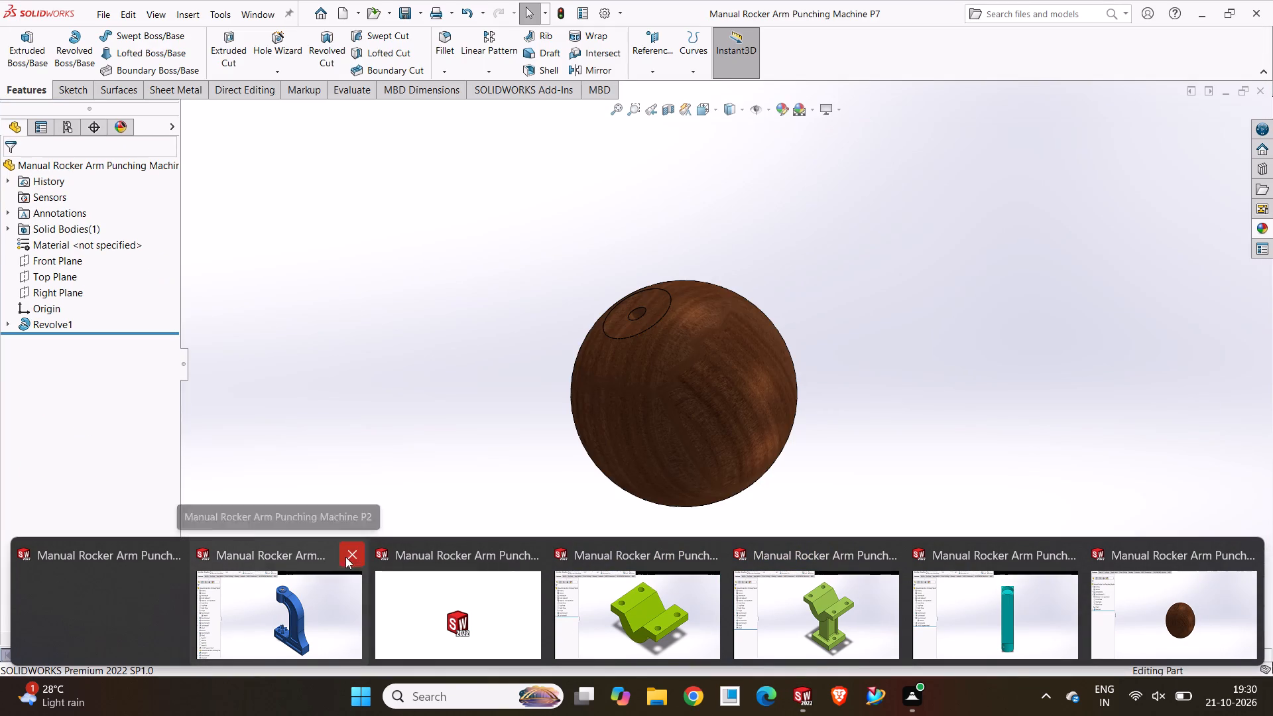
pyautogui.click(538, 558)
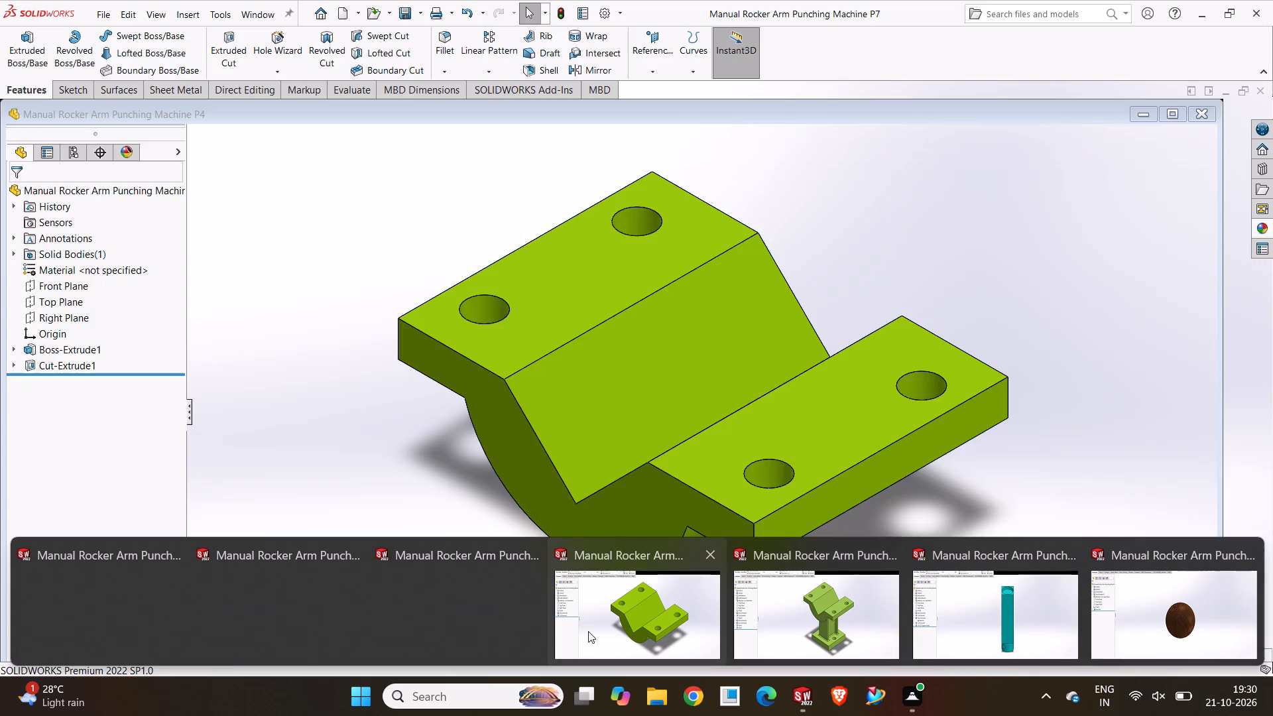
pyautogui.click(707, 560)
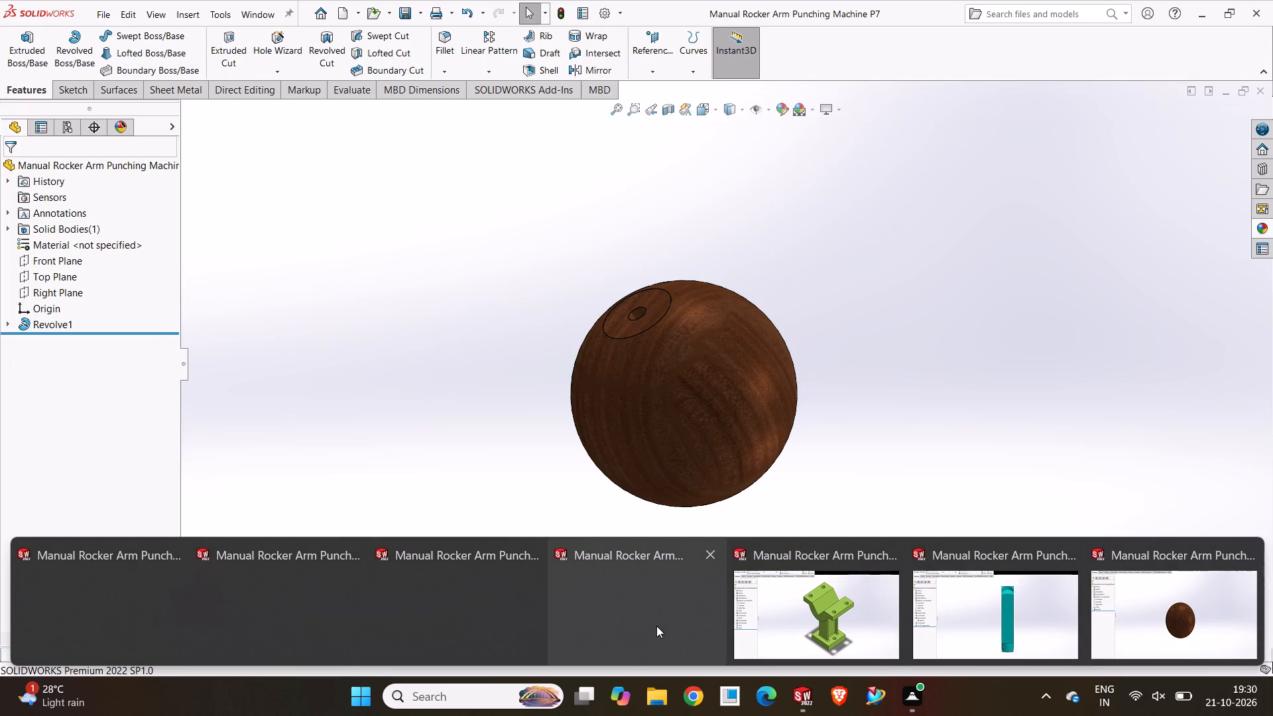
pyautogui.click(877, 556)
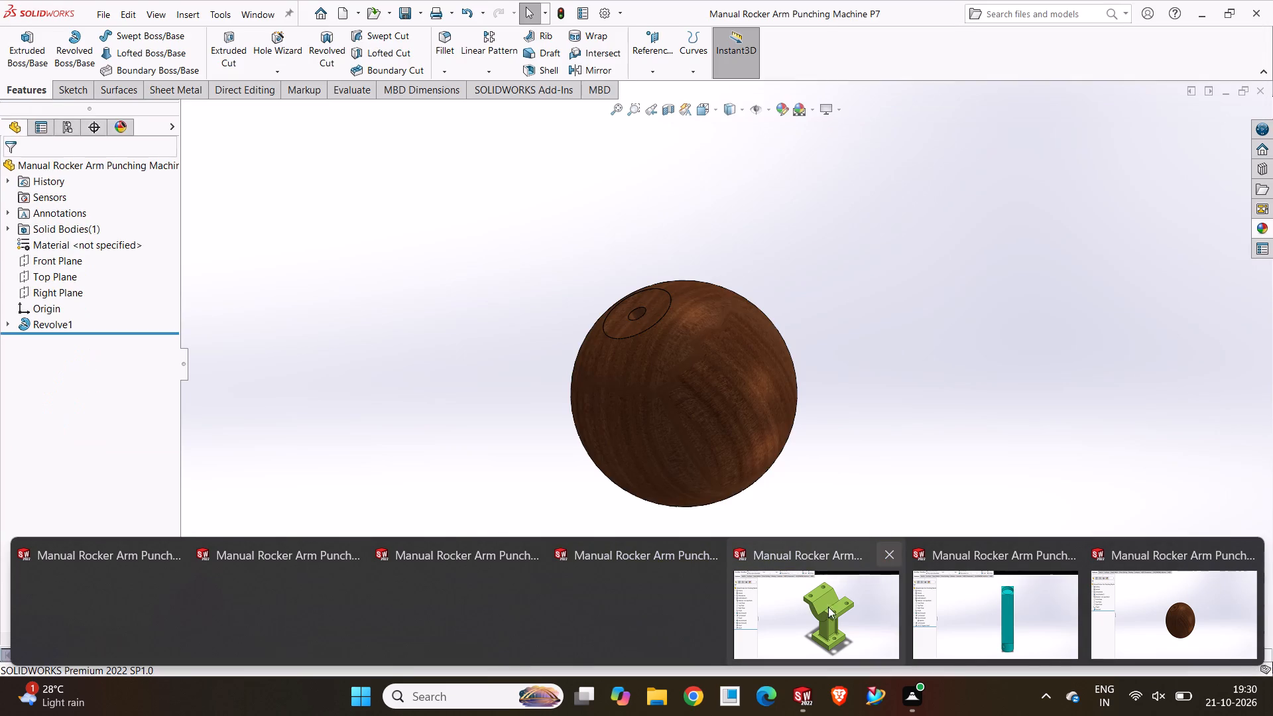
pyautogui.click(1060, 550)
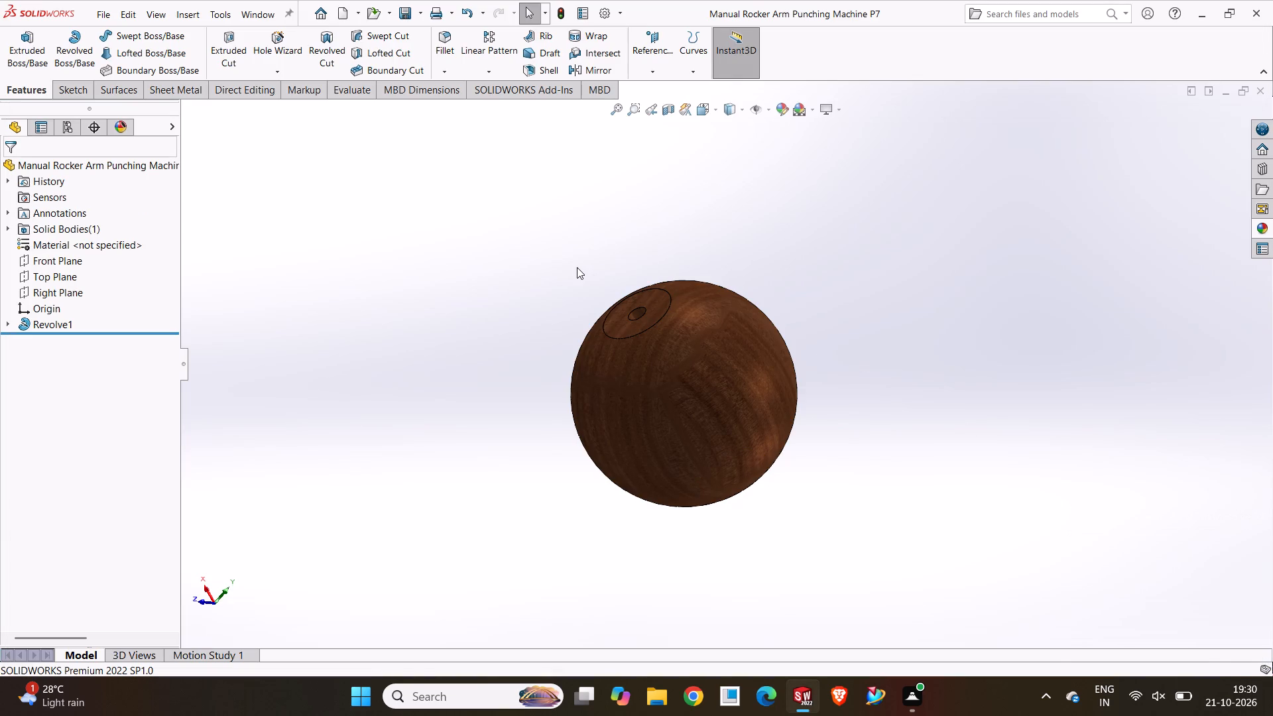
pyautogui.click(577, 267)
# Create a new part document and start a sketch on its Right Plane.
pyautogui.moveTo(556, 320); pyautogui.dragTo(813, 408, button='middle')
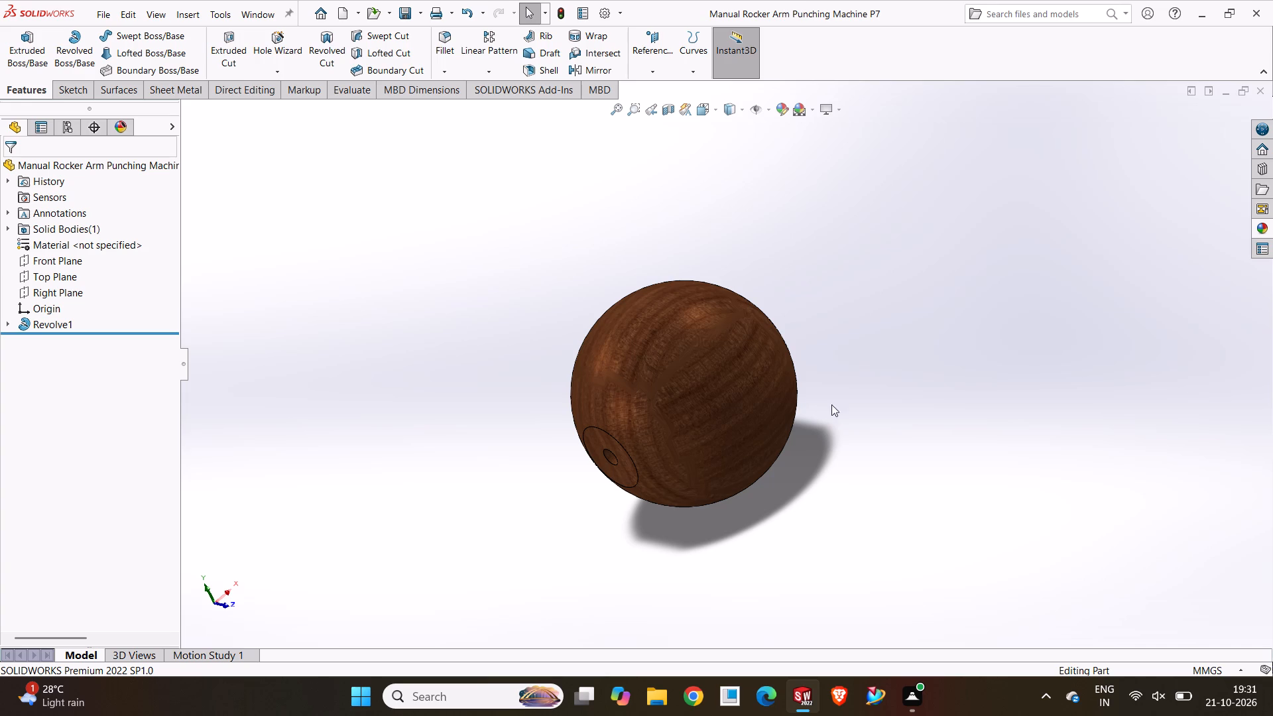
pyautogui.click(340, 9)
pyautogui.click(326, 323)
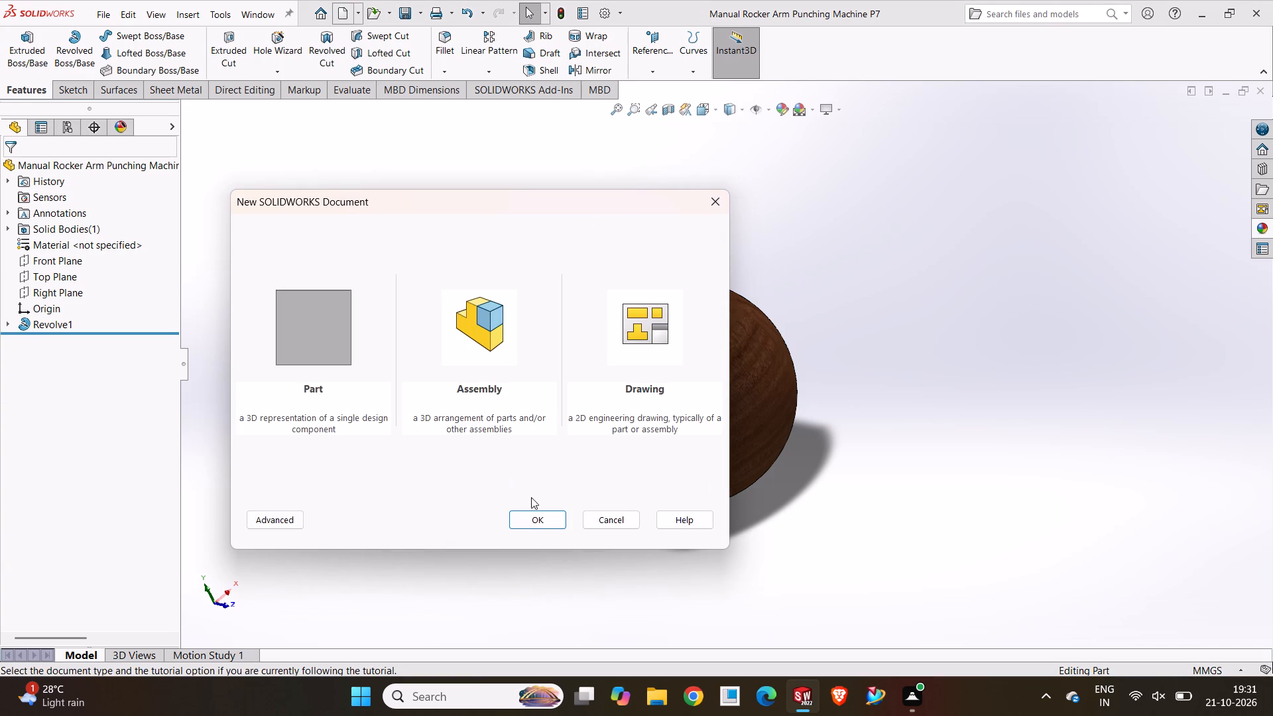
pyautogui.click(533, 524)
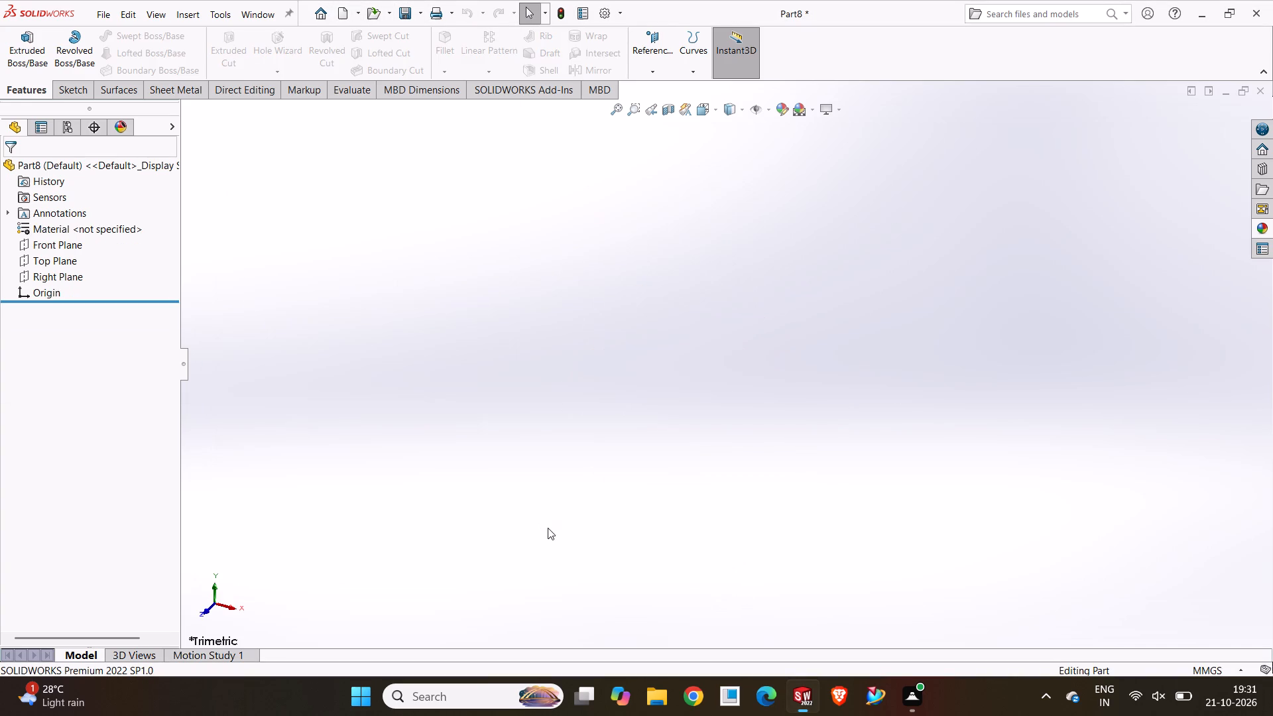
pyautogui.click(55, 271)
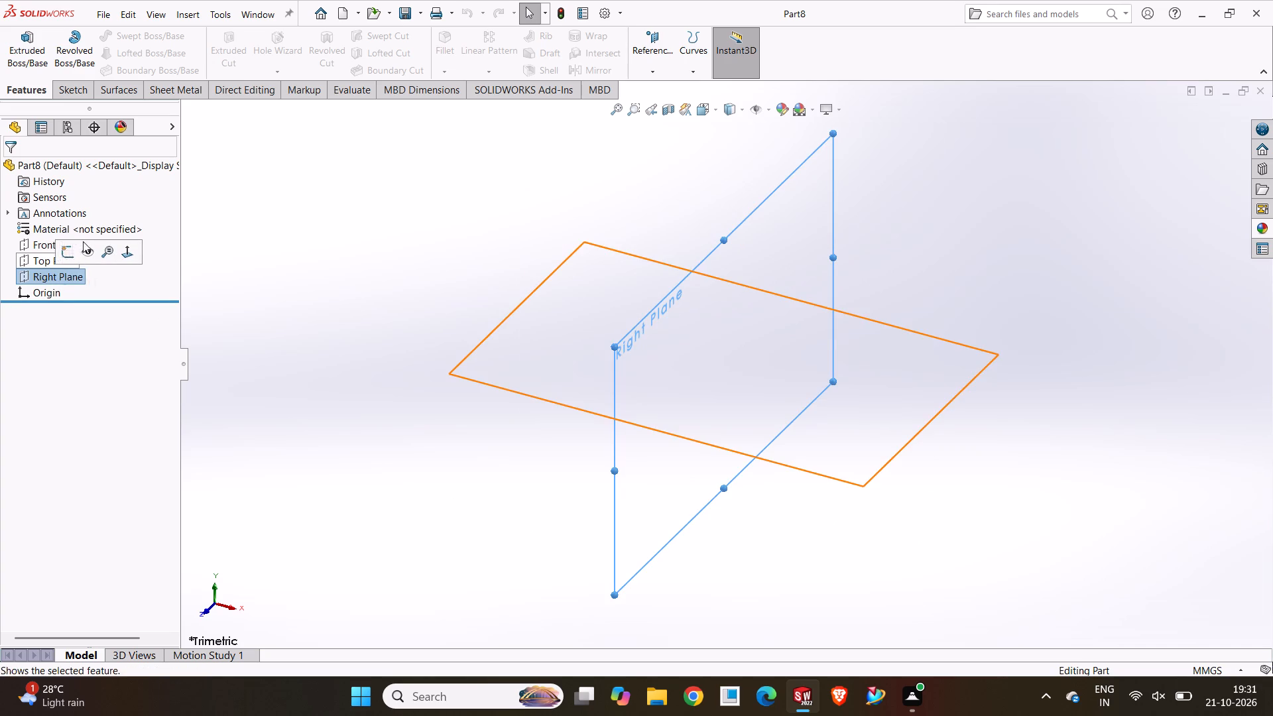
pyautogui.click(66, 248)
pyautogui.click(368, 369)
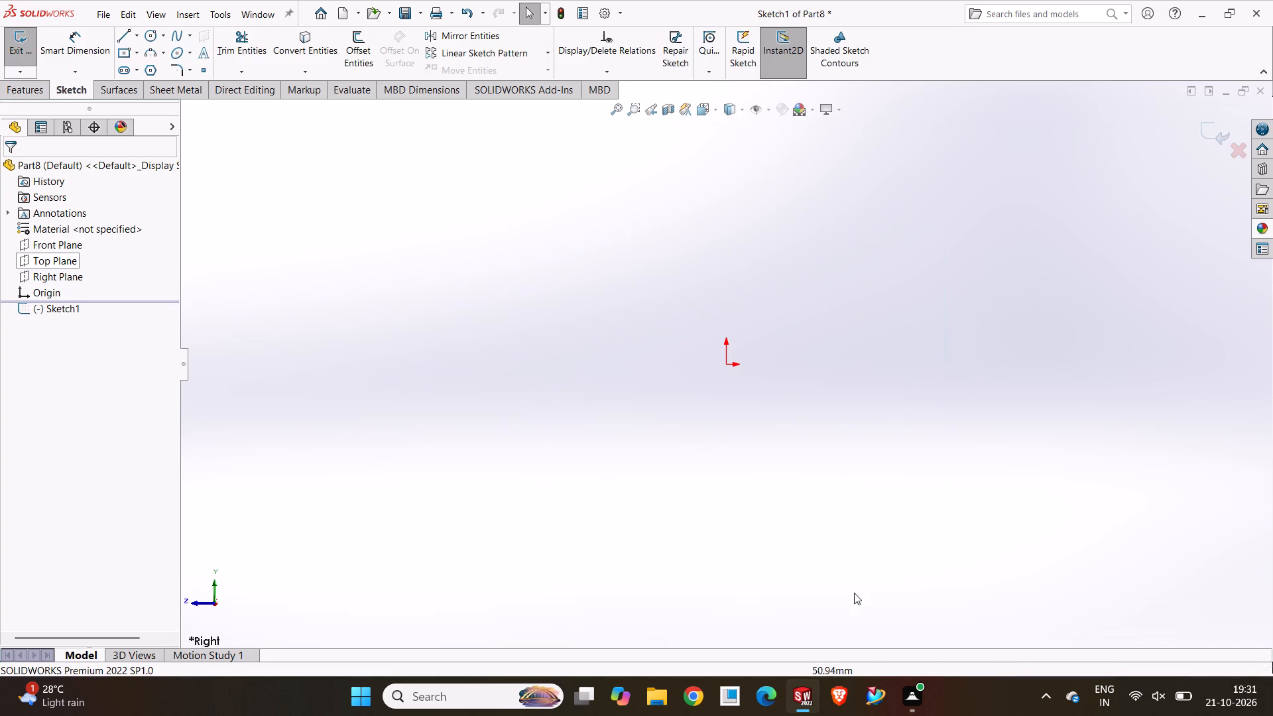
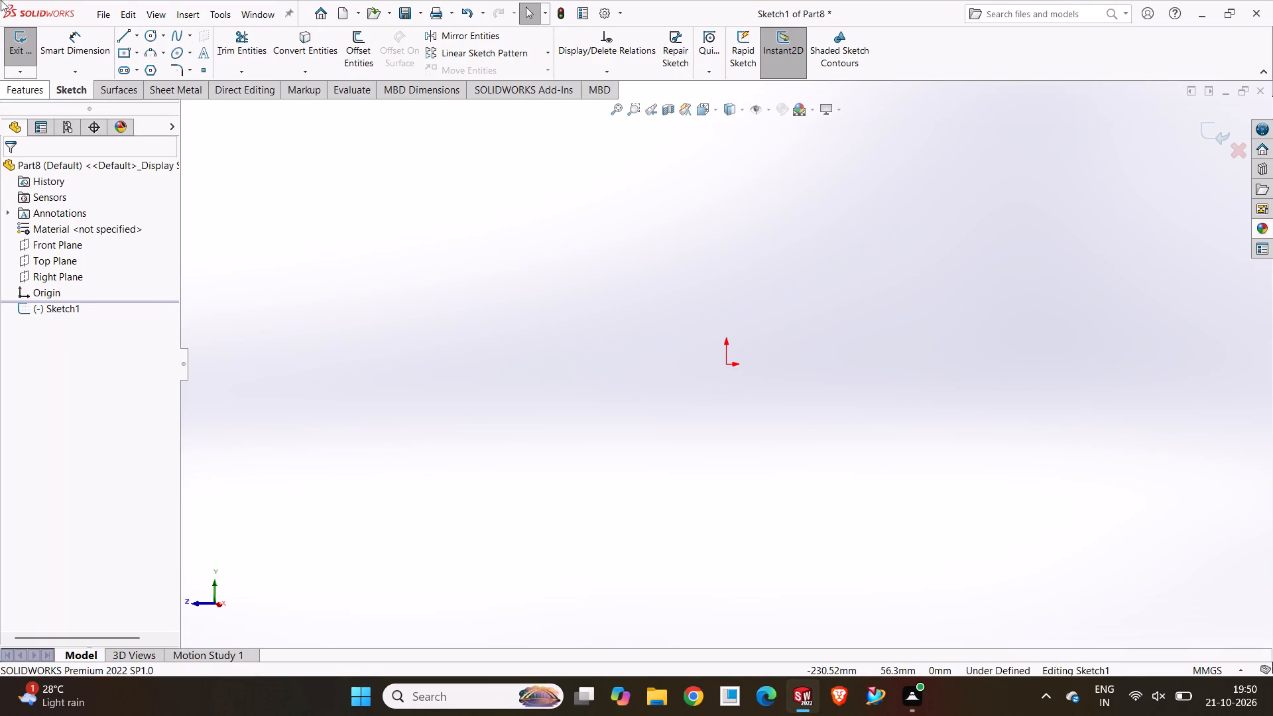
# Sketch a corner rectangle about 58 mm wide and 65 mm high with one corner at the origin.
pyautogui.click(133, 53)
pyautogui.click(133, 65)
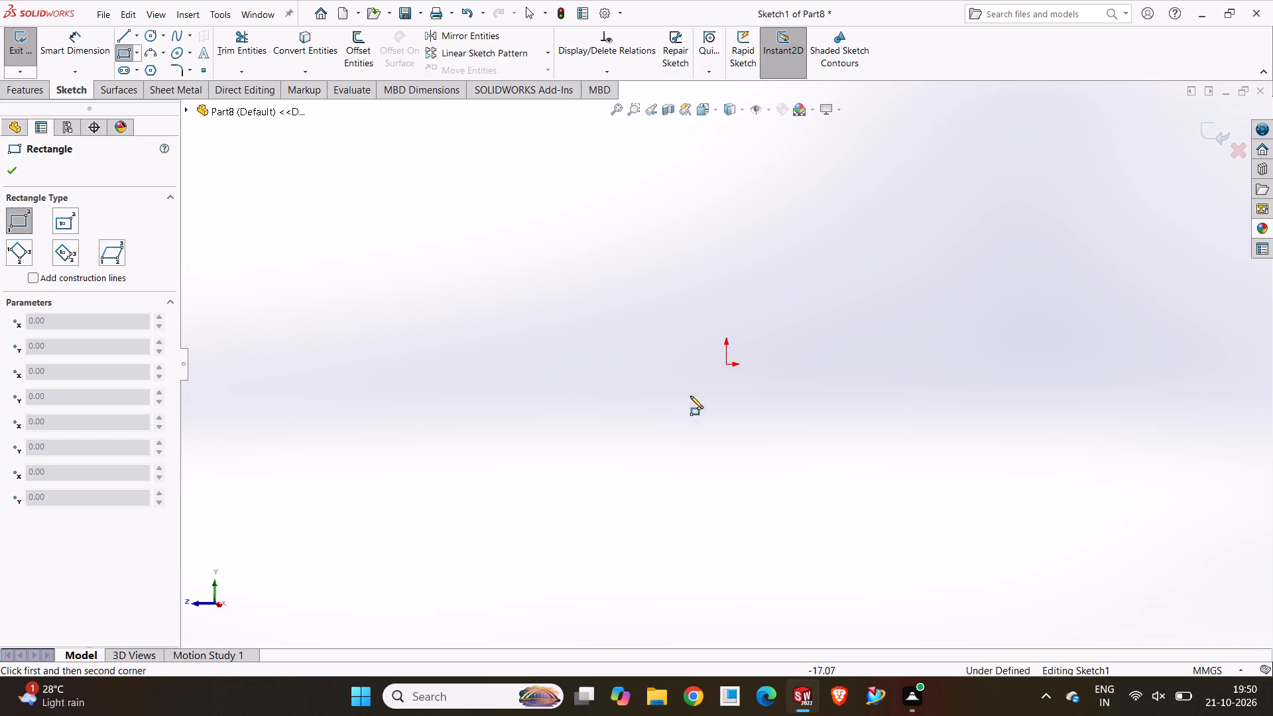
pyautogui.click(725, 365)
pyautogui.click(590, 208)
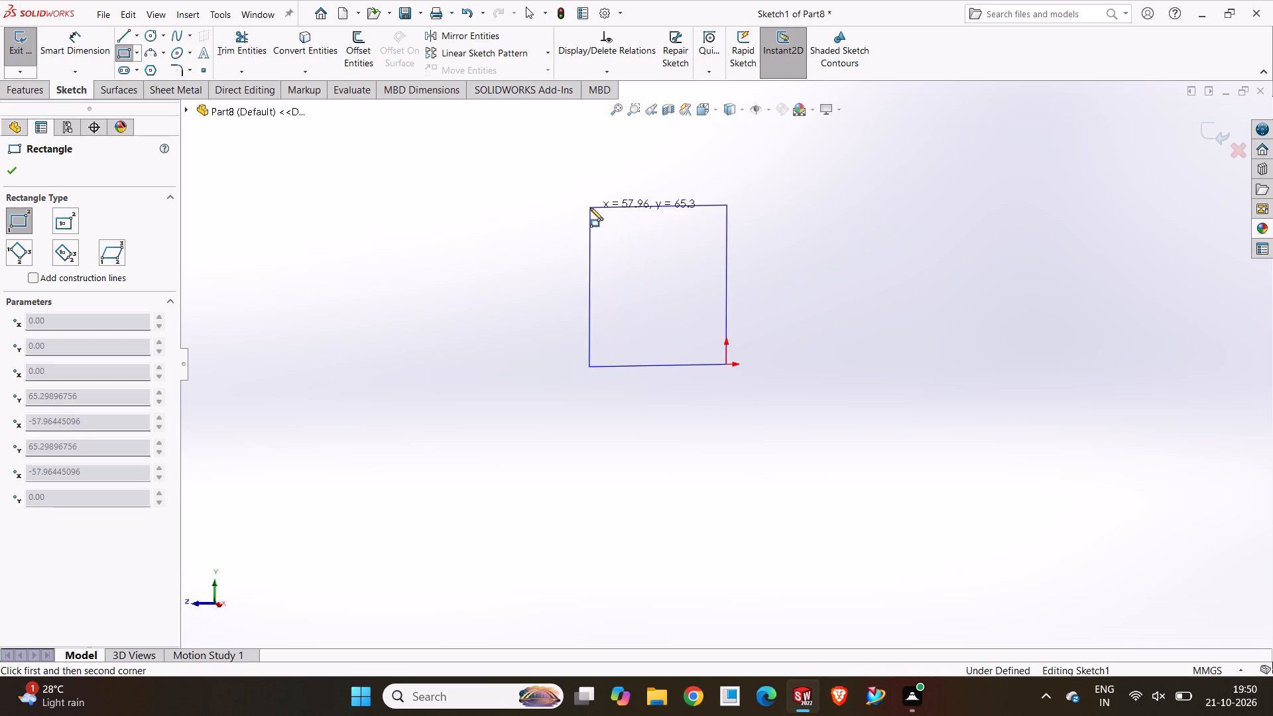
# Dimension the rectangle to 23 mm high and 12 mm wide.
pyautogui.click(62, 42)
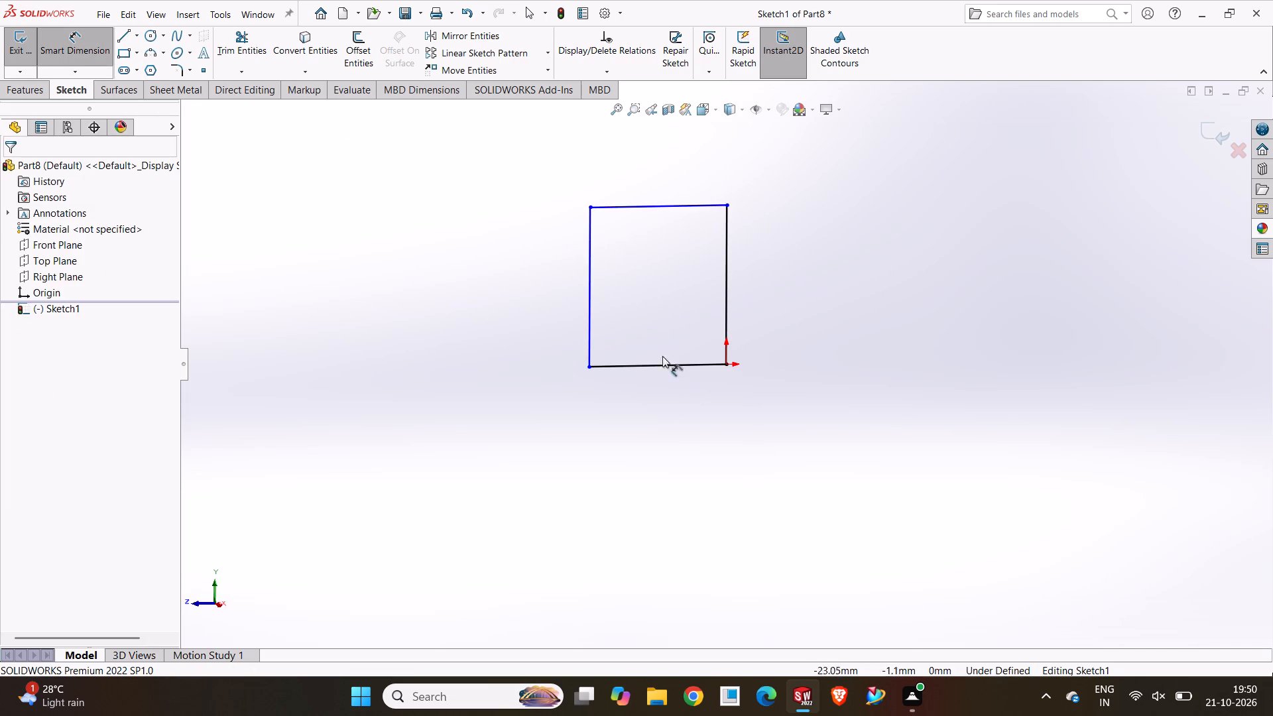
pyautogui.click(585, 242)
pyautogui.click(589, 251)
pyautogui.click(557, 261)
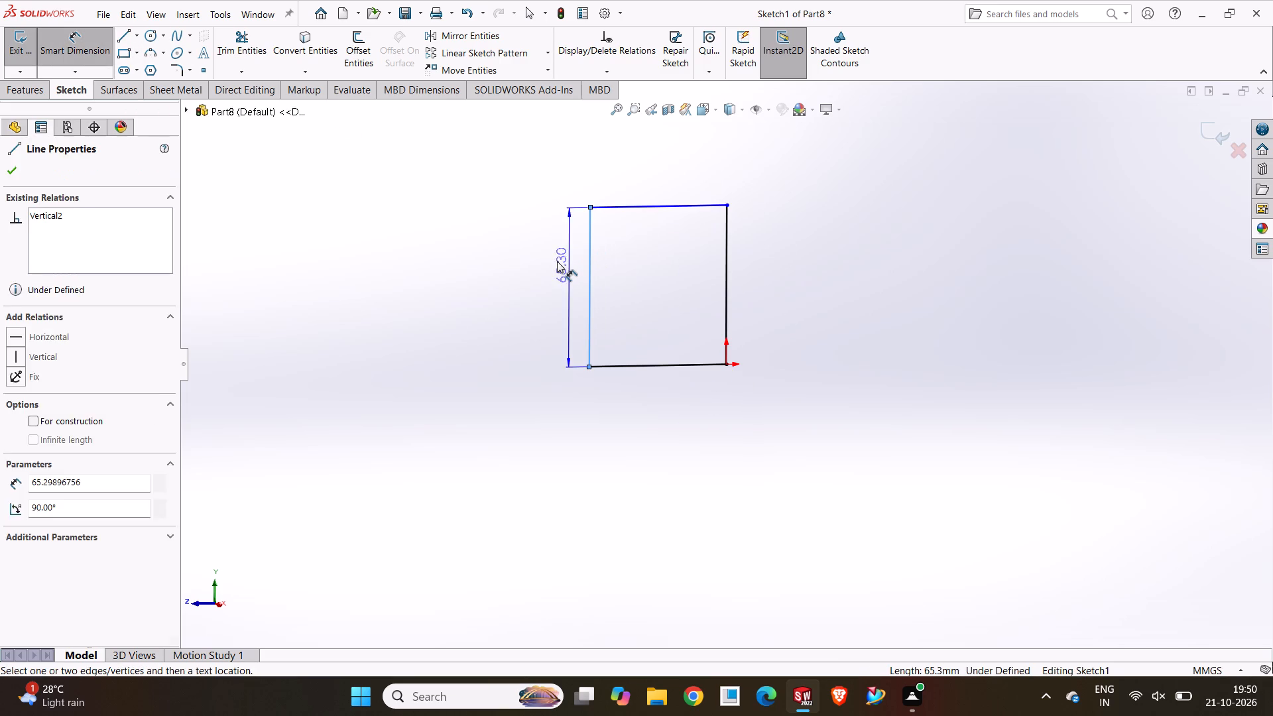
pyautogui.write('23')
pyautogui.press('Return')
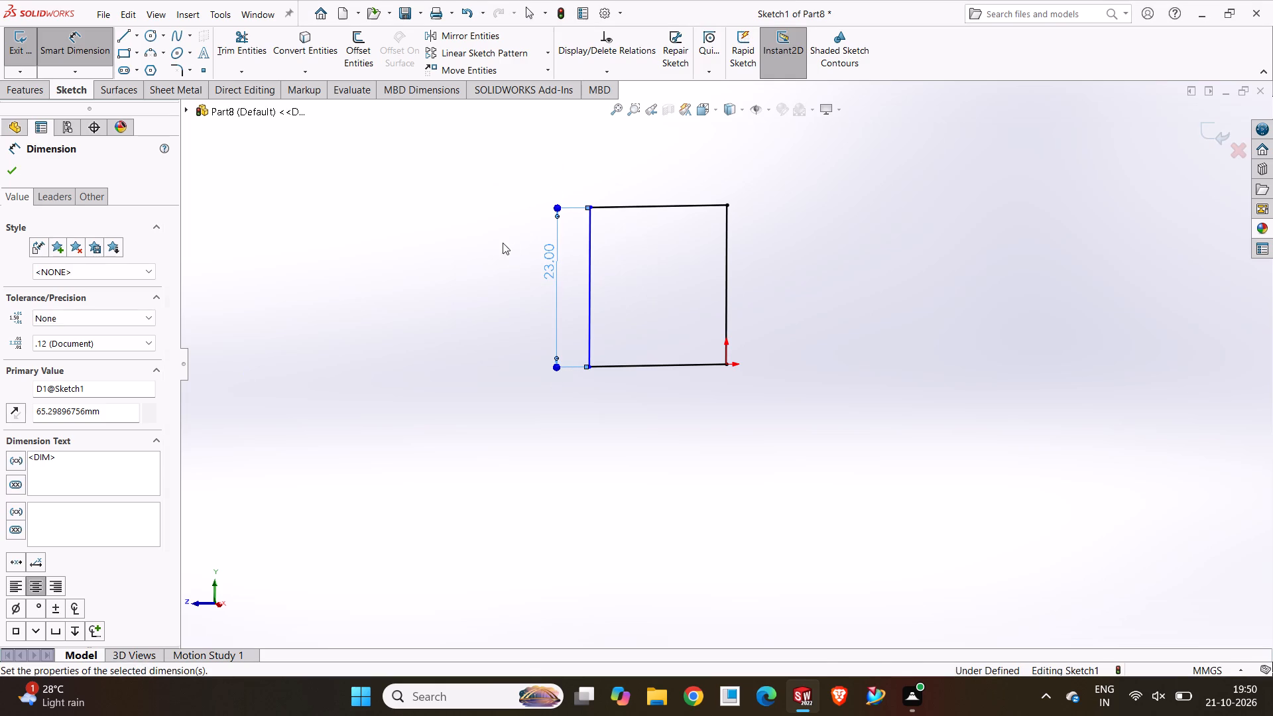
pyautogui.click(412, 424)
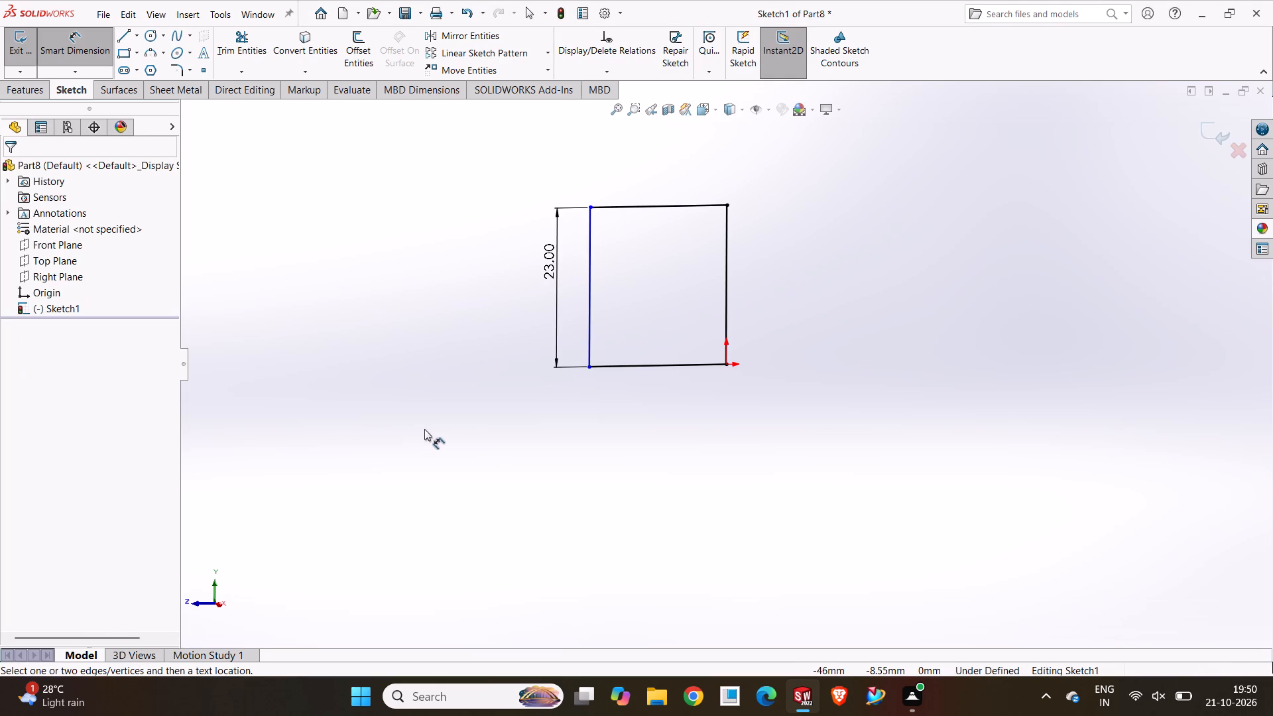
pyautogui.click(619, 368)
pyautogui.click(617, 394)
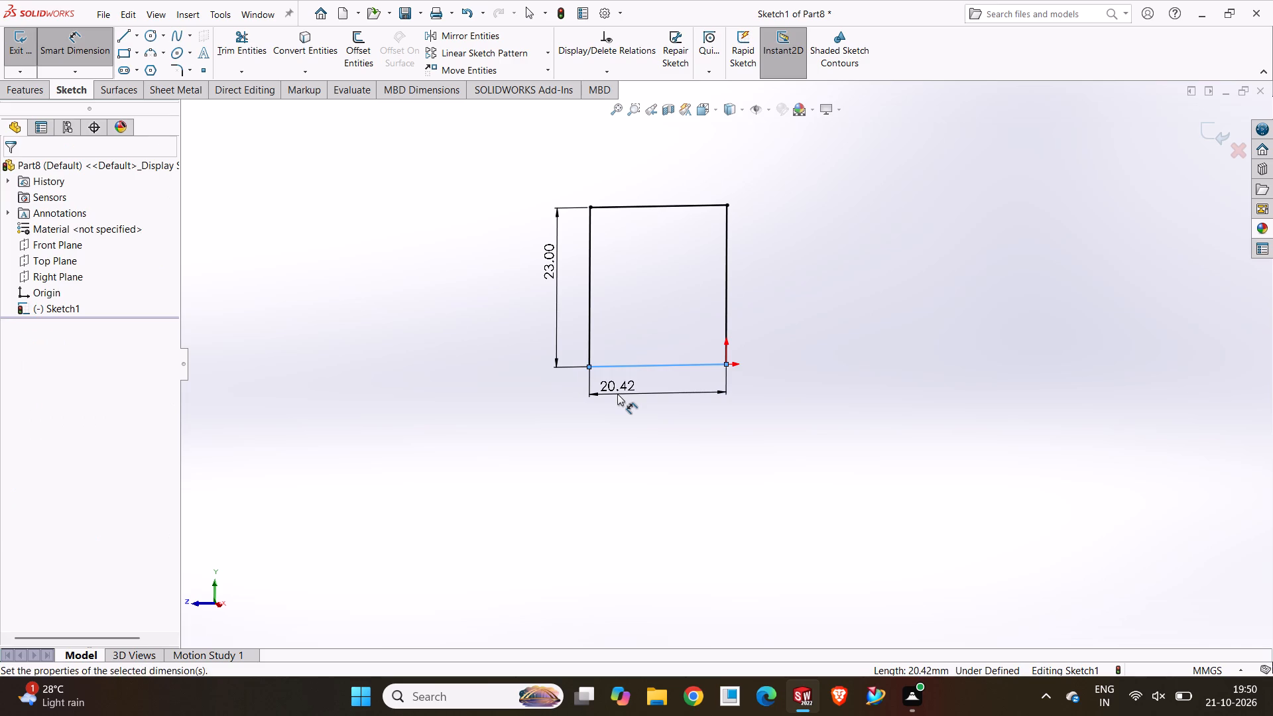
pyautogui.write('12')
pyautogui.press('Return')
pyautogui.click(536, 525)
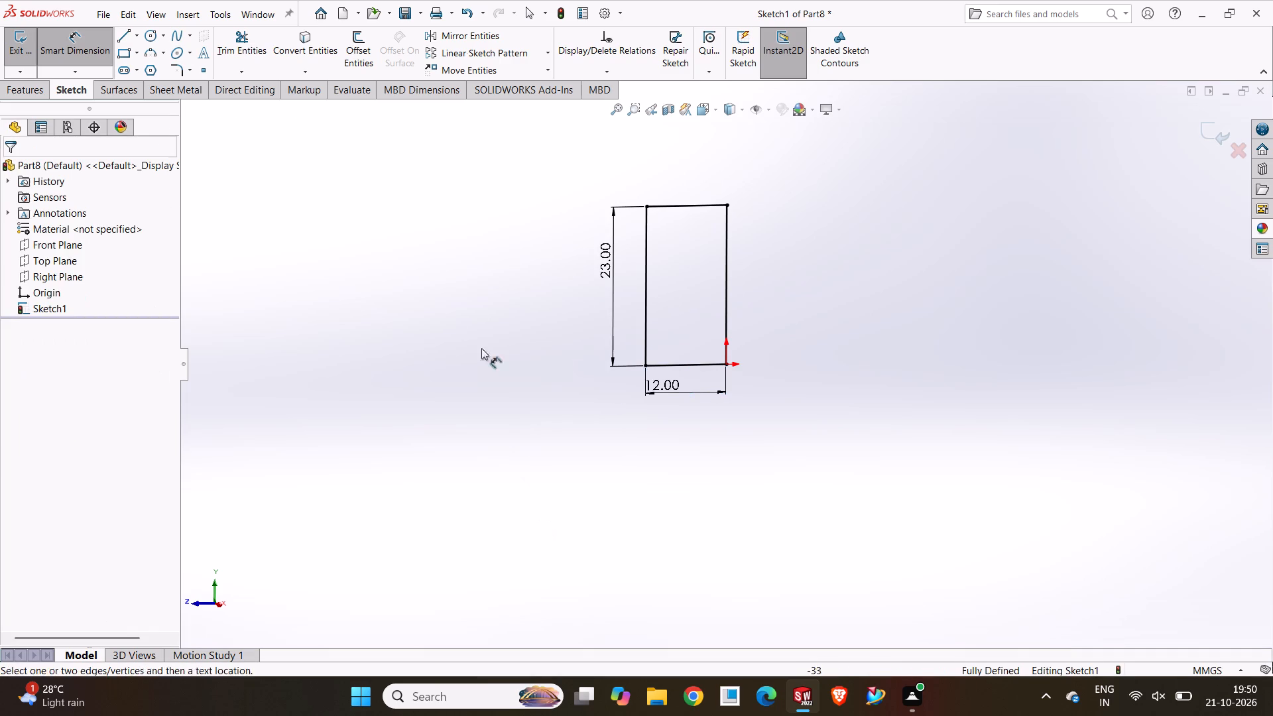
# Revolve the rectangle 360 degrees about its vertical side through the origin to form a solid cylinder.
pyautogui.click(36, 91)
pyautogui.click(58, 67)
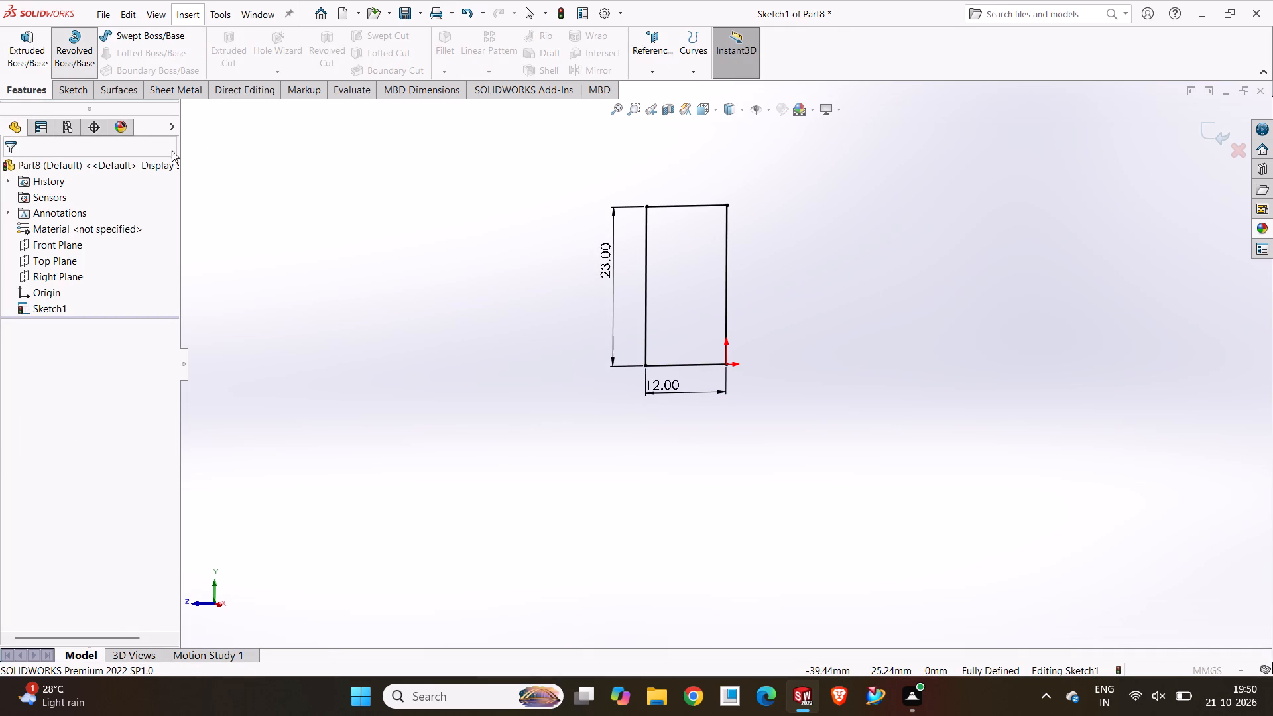
pyautogui.click(76, 64)
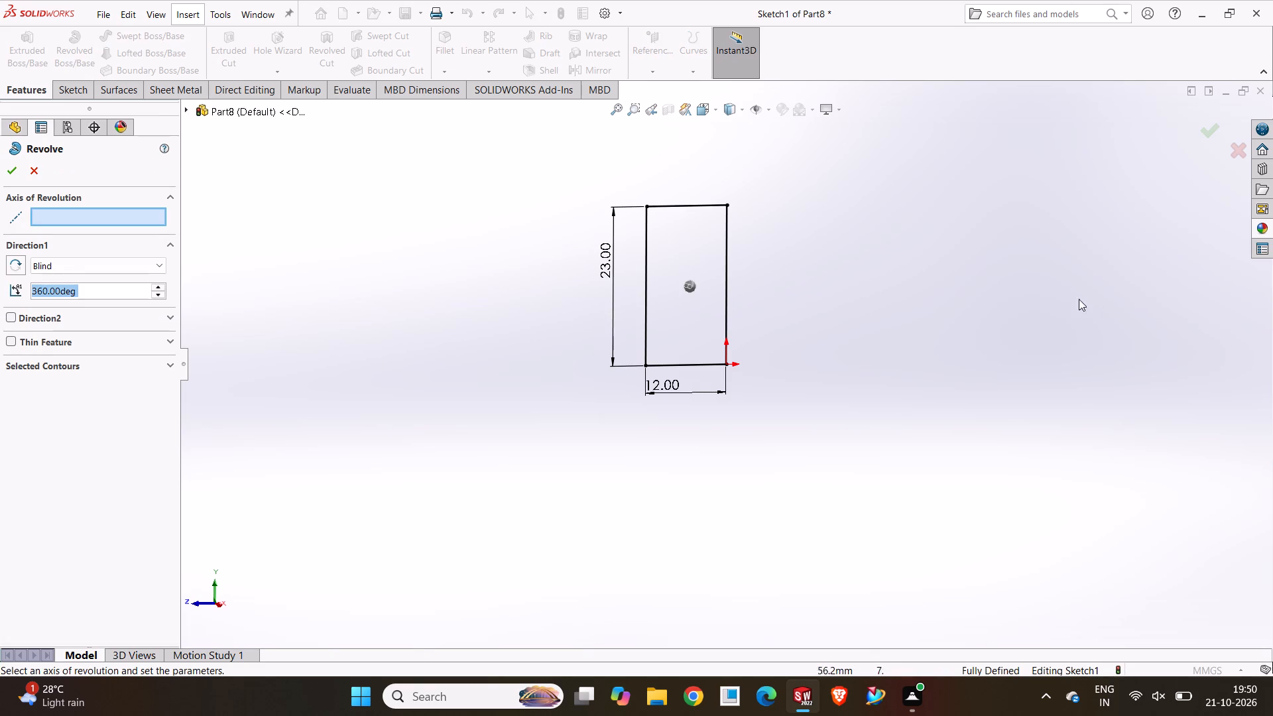
pyautogui.click(731, 228)
pyautogui.click(724, 238)
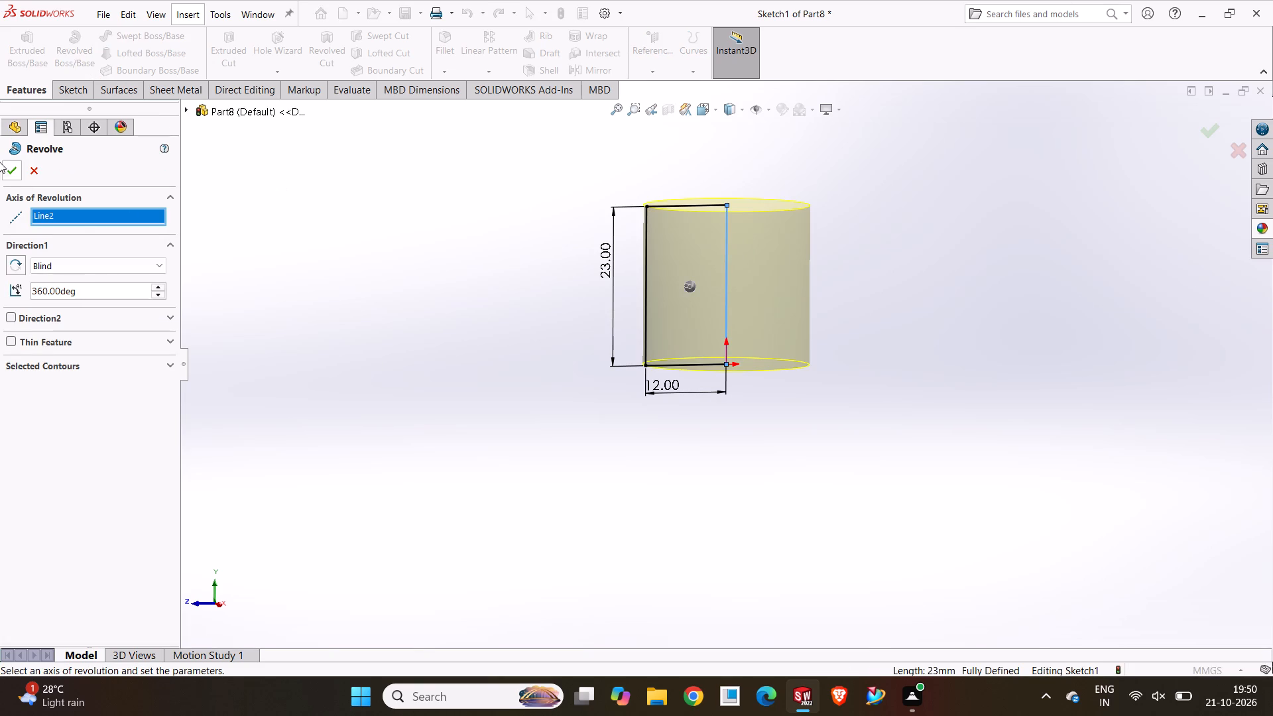
pyautogui.click(6, 170)
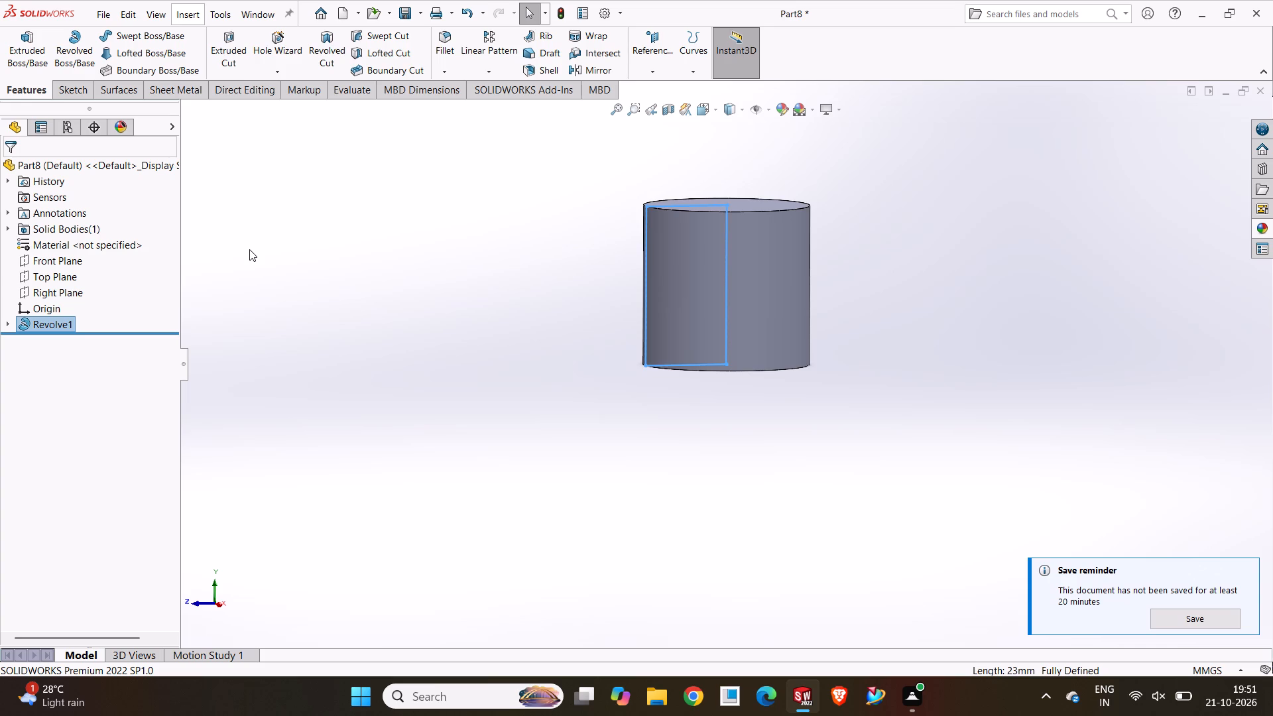
# Dismiss the save reminder.
pyautogui.click(1241, 574)
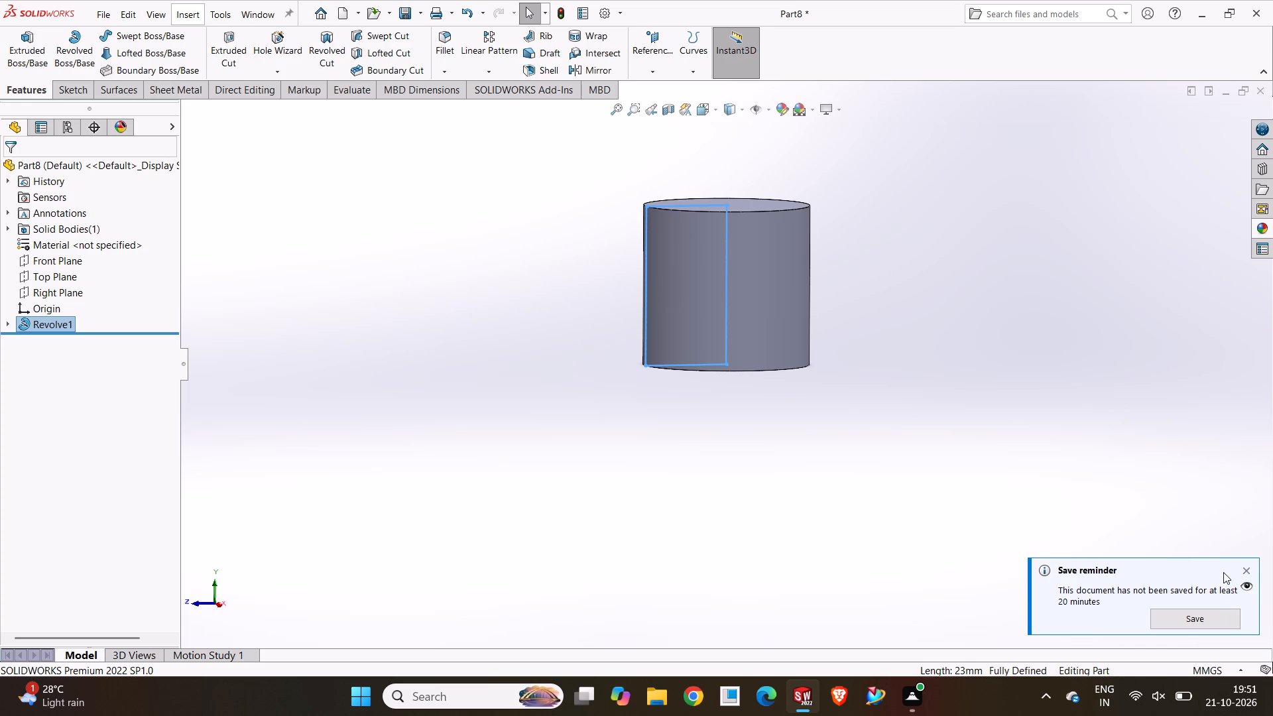
pyautogui.click(1241, 564)
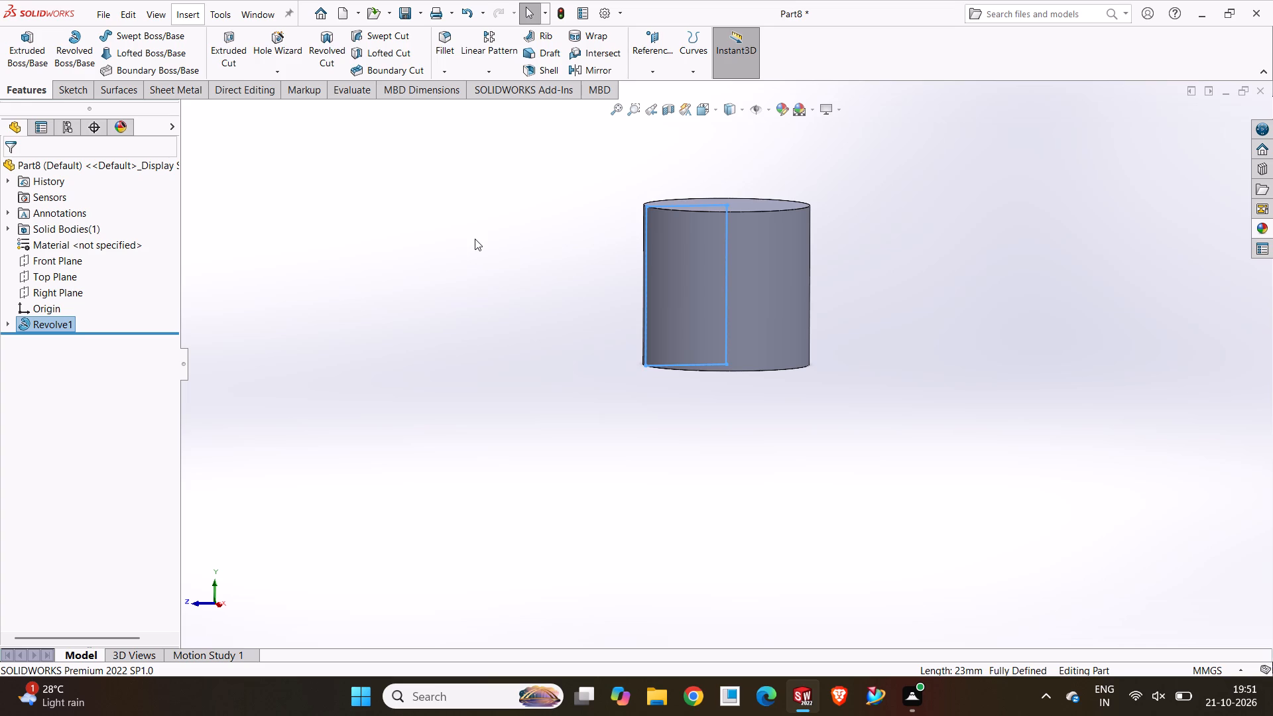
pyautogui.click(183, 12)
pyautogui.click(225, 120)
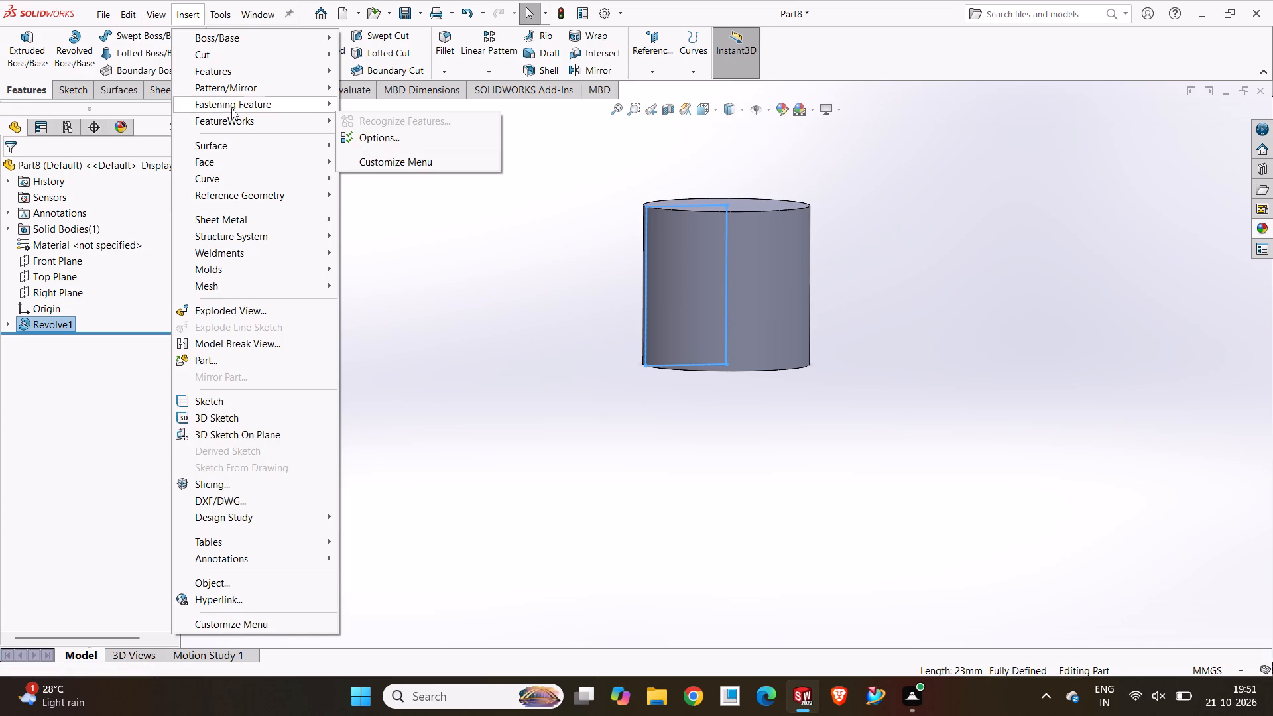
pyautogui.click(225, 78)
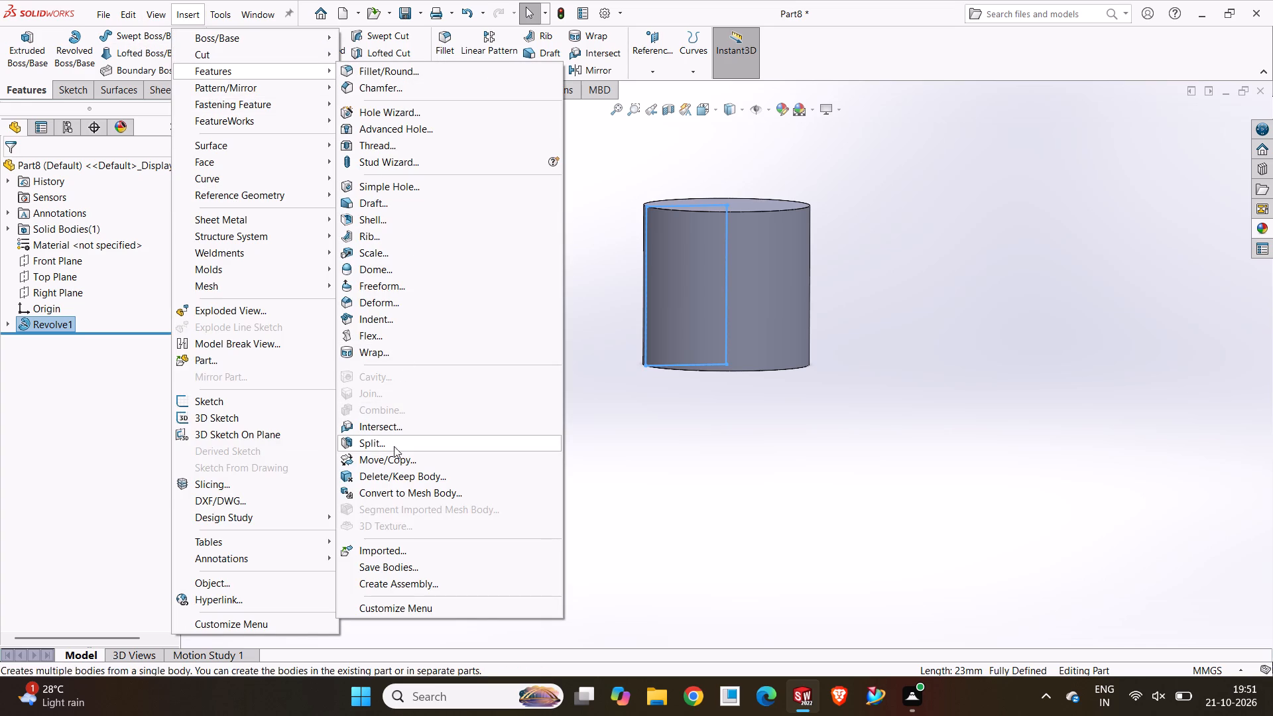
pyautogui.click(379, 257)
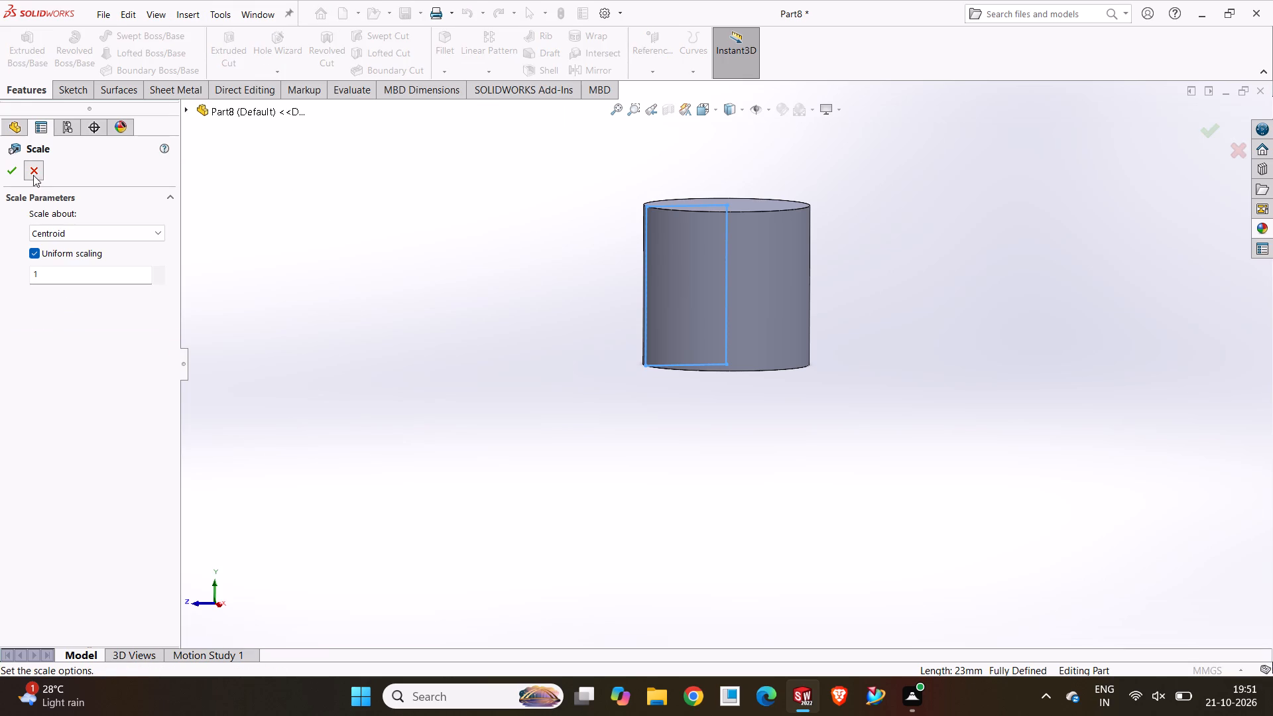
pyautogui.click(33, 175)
# Add an 8 mm high dome to the cylinder's top face.
pyautogui.click(204, 13)
pyautogui.click(197, 11)
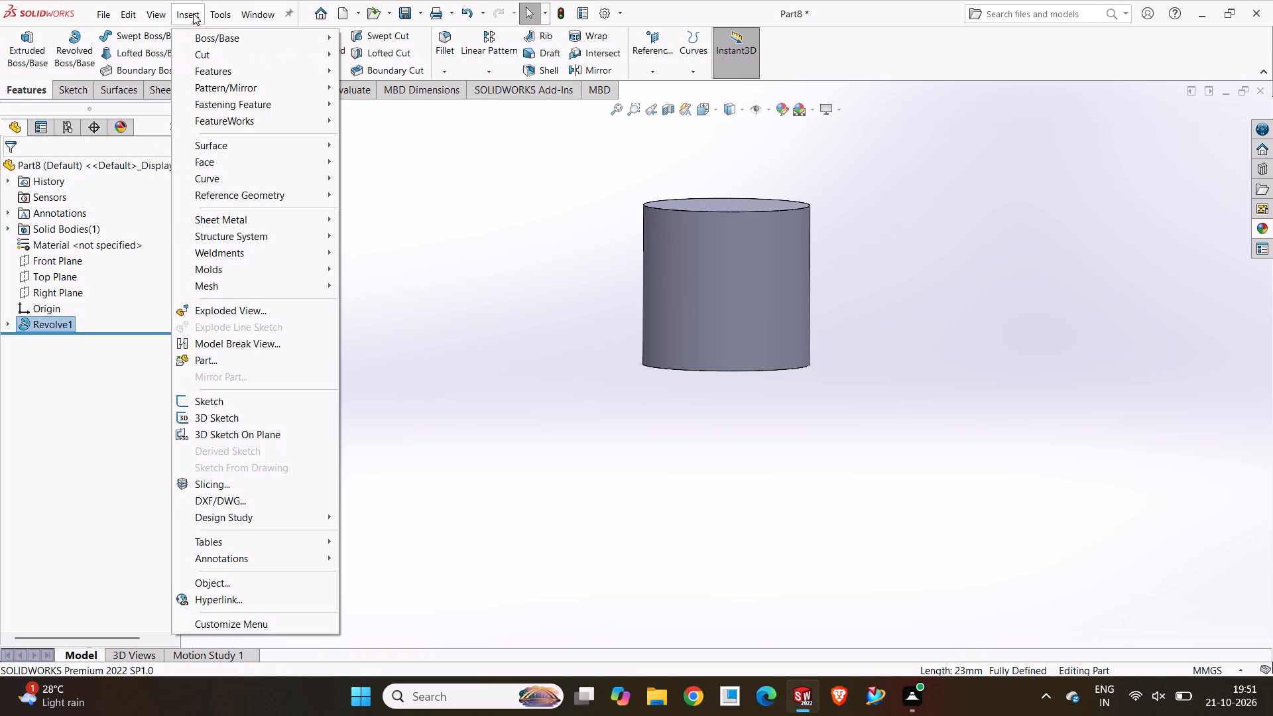
pyautogui.click(235, 74)
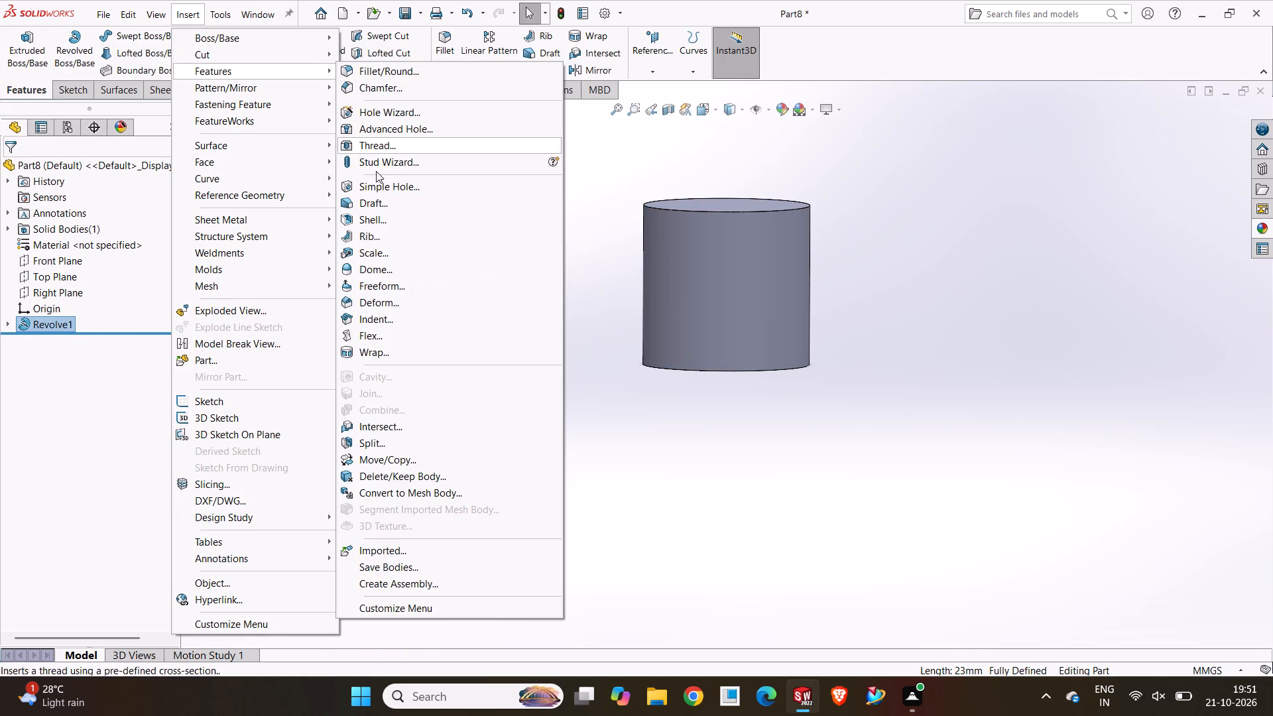
pyautogui.click(382, 265)
pyautogui.moveTo(507, 270); pyautogui.dragTo(514, 361, button='middle')
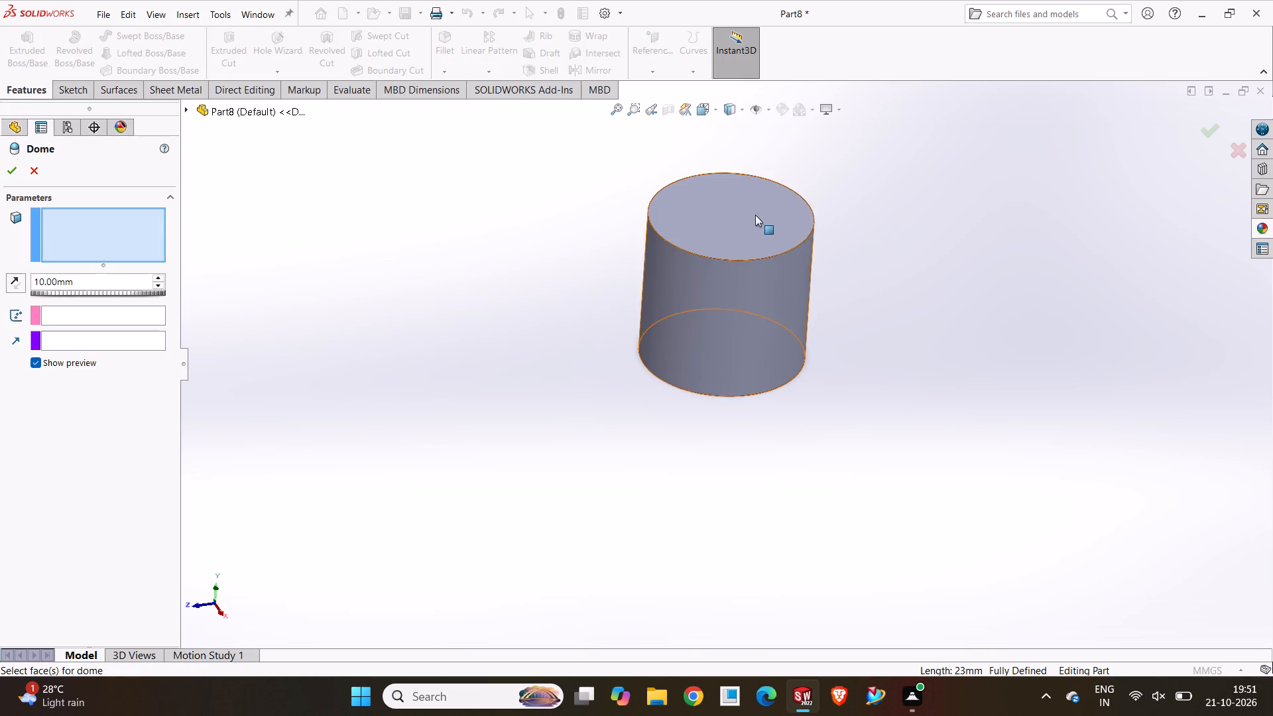
pyautogui.click(755, 214)
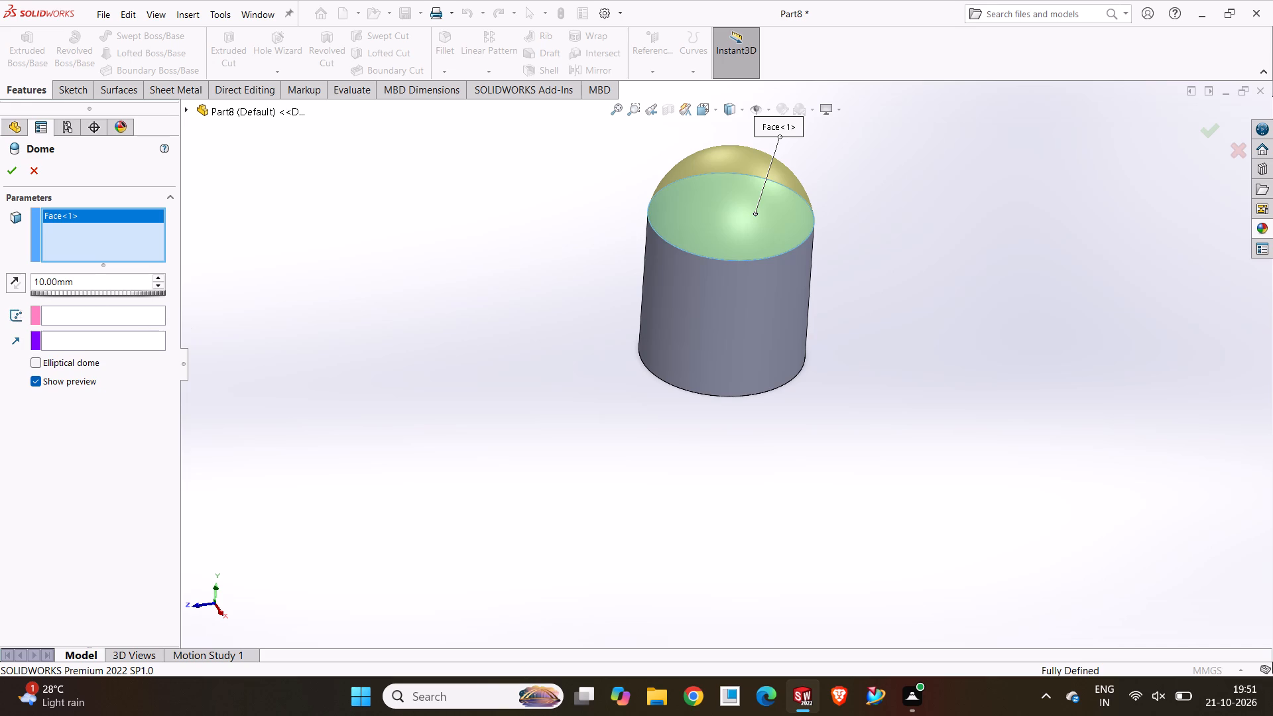
pyautogui.moveTo(90, 283); pyautogui.dragTo(0, 305)
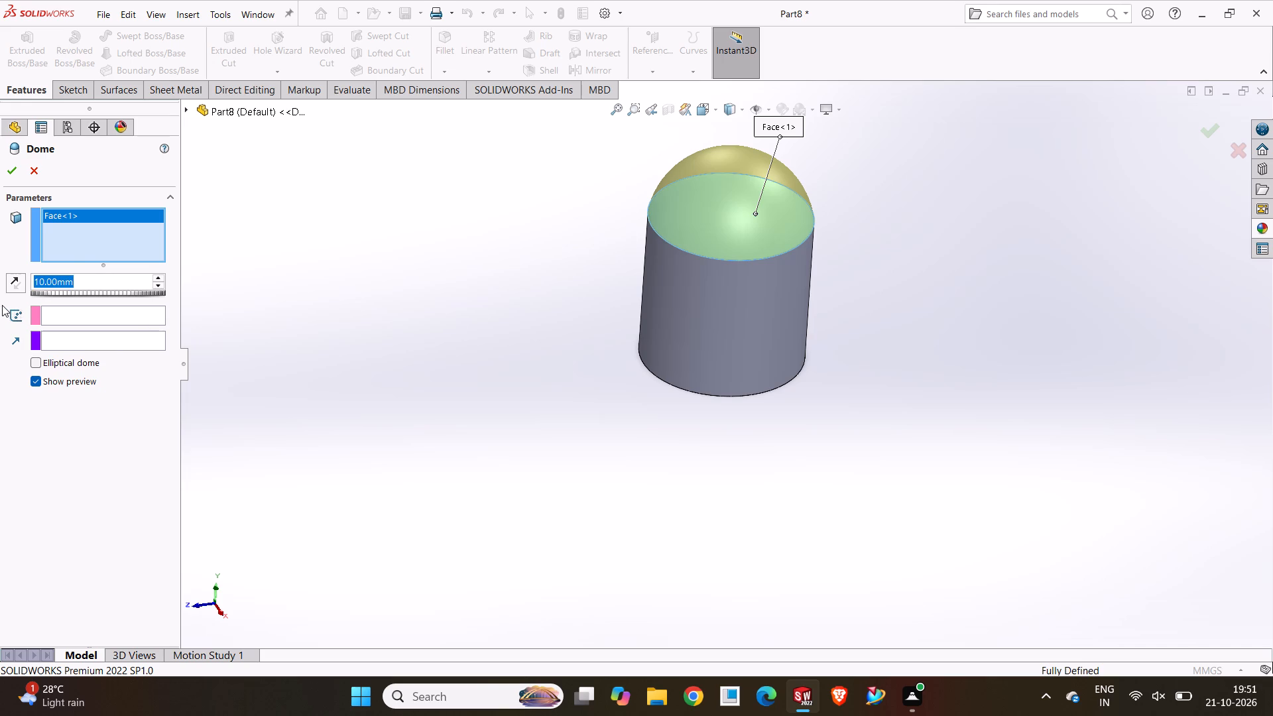
pyautogui.press('8')
pyautogui.press('Return')
pyautogui.moveTo(629, 295); pyautogui.dragTo(597, 242, button='middle')
pyautogui.scroll(-4, 697, 216)
pyautogui.scroll(3, 708, 215)
pyautogui.moveTo(711, 216); pyautogui.dragTo(734, 183, button='middle')
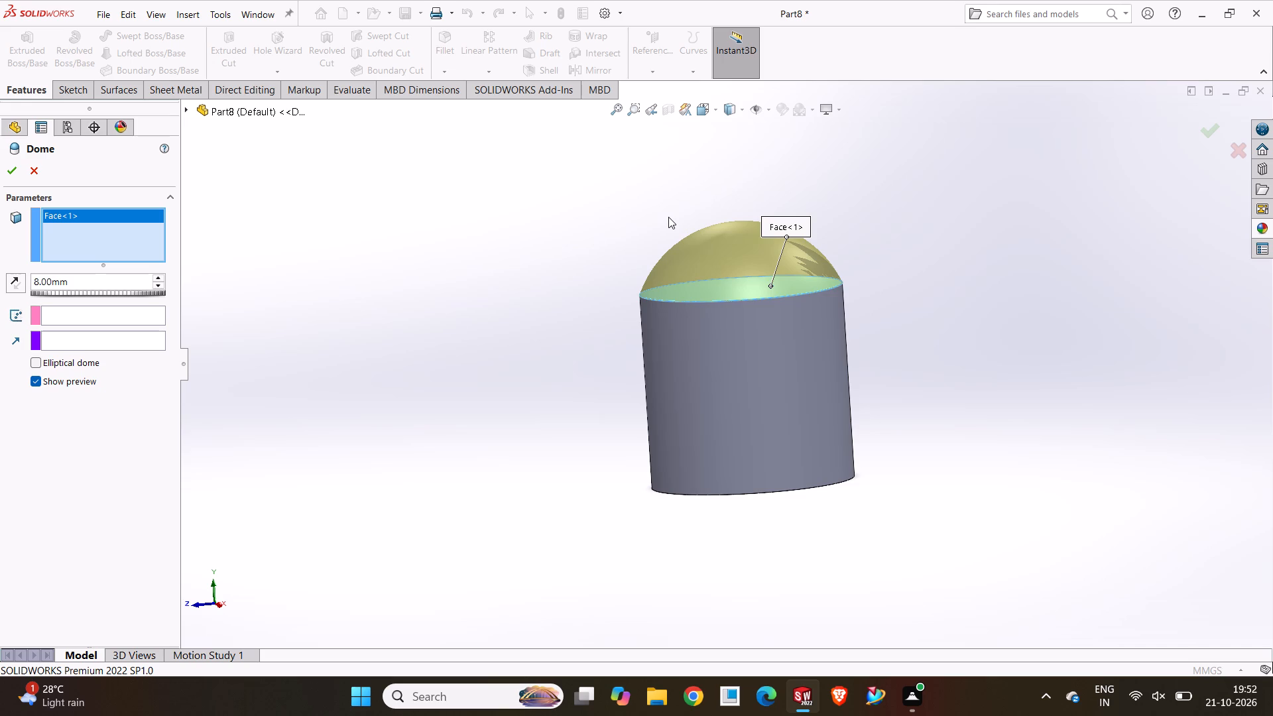
pyautogui.click(11, 172)
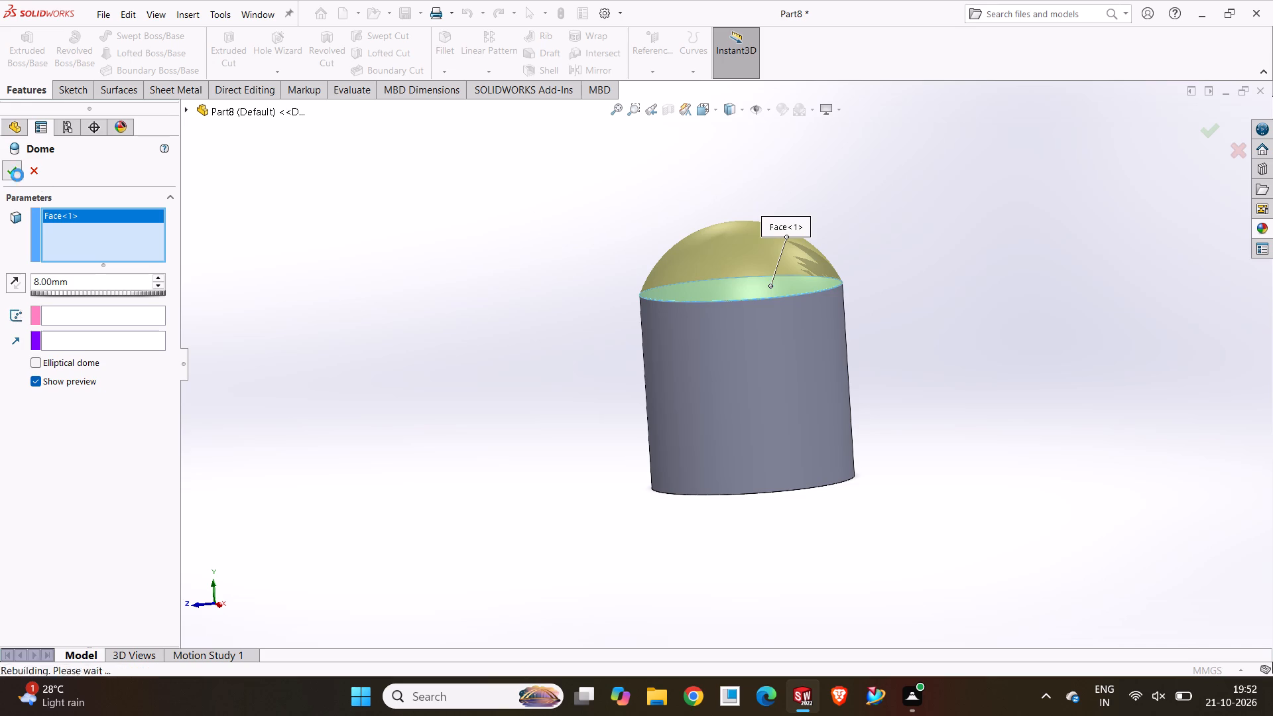
# Examine the dome feature on top of the cylinder from different angles and distances.
pyautogui.moveTo(416, 270); pyautogui.dragTo(418, 290)
pyautogui.click(52, 339)
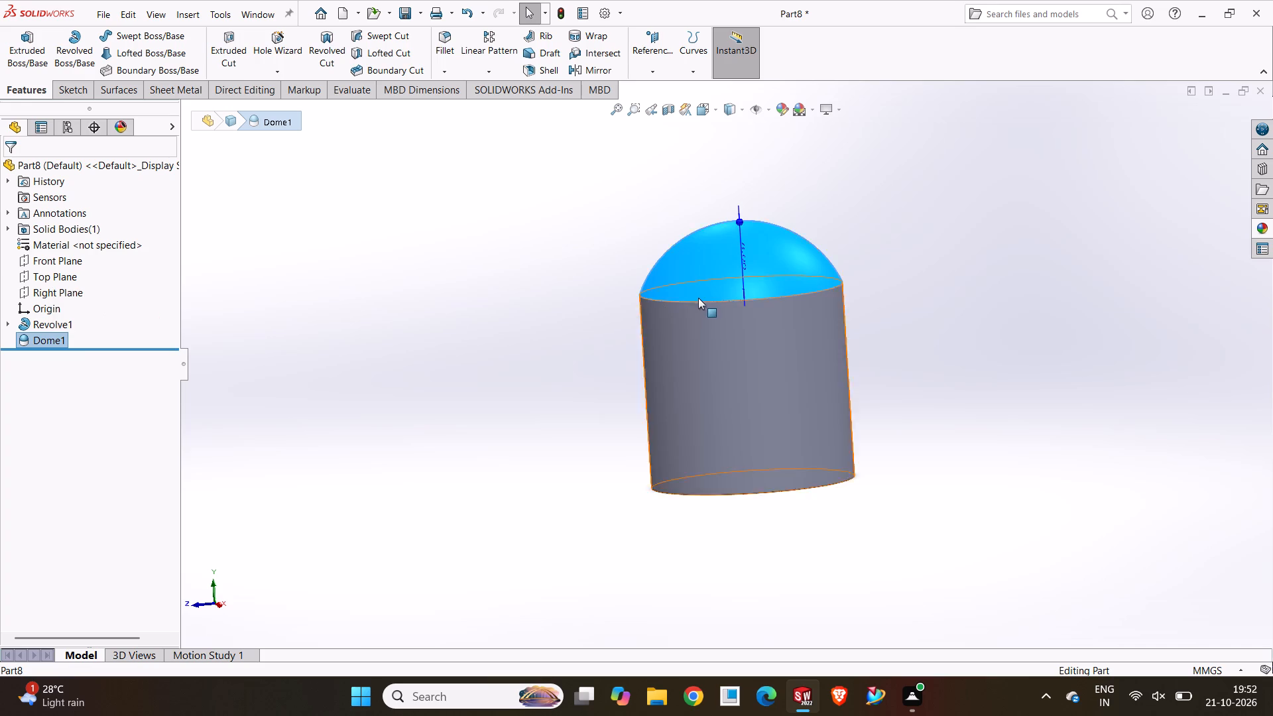
pyautogui.moveTo(725, 307); pyautogui.dragTo(682, 318, button='middle')
pyautogui.scroll(-6, 728, 256)
pyautogui.moveTo(751, 298); pyautogui.dragTo(818, 314, button='middle')
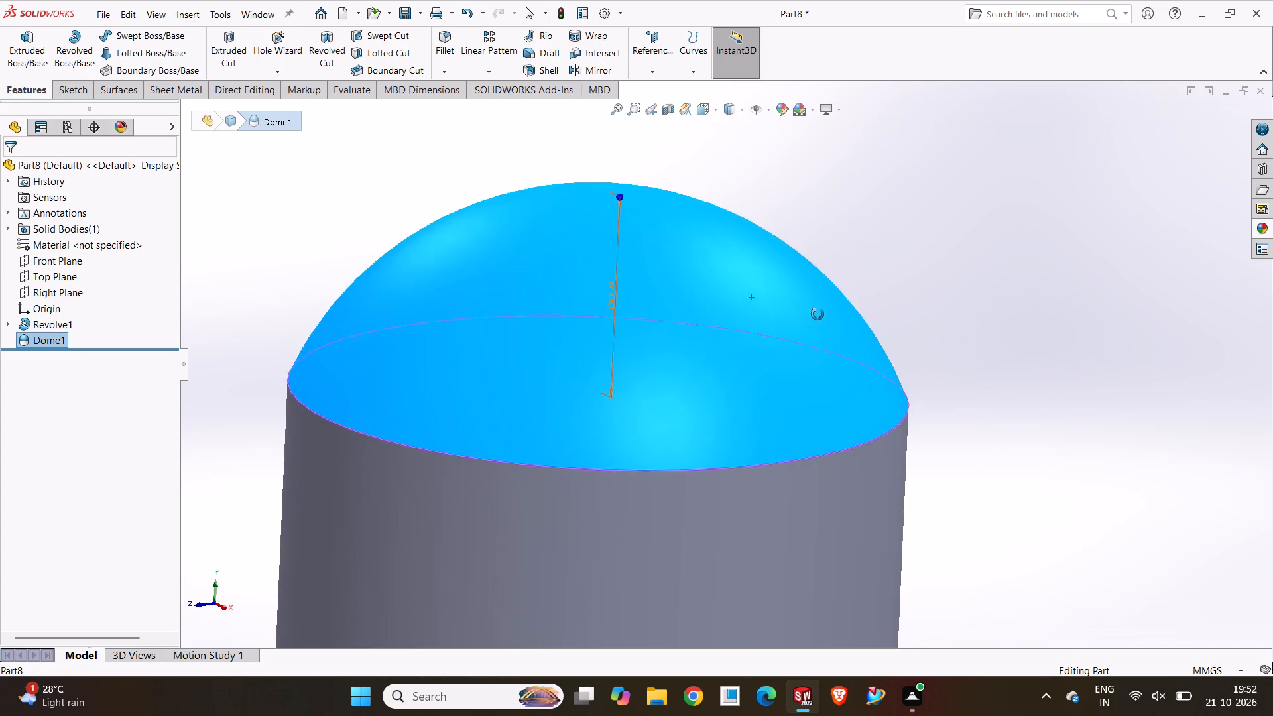
pyautogui.moveTo(818, 314); pyautogui.dragTo(814, 312, button='middle')
pyautogui.scroll(-5, 611, 297)
pyautogui.scroll(3, 658, 315)
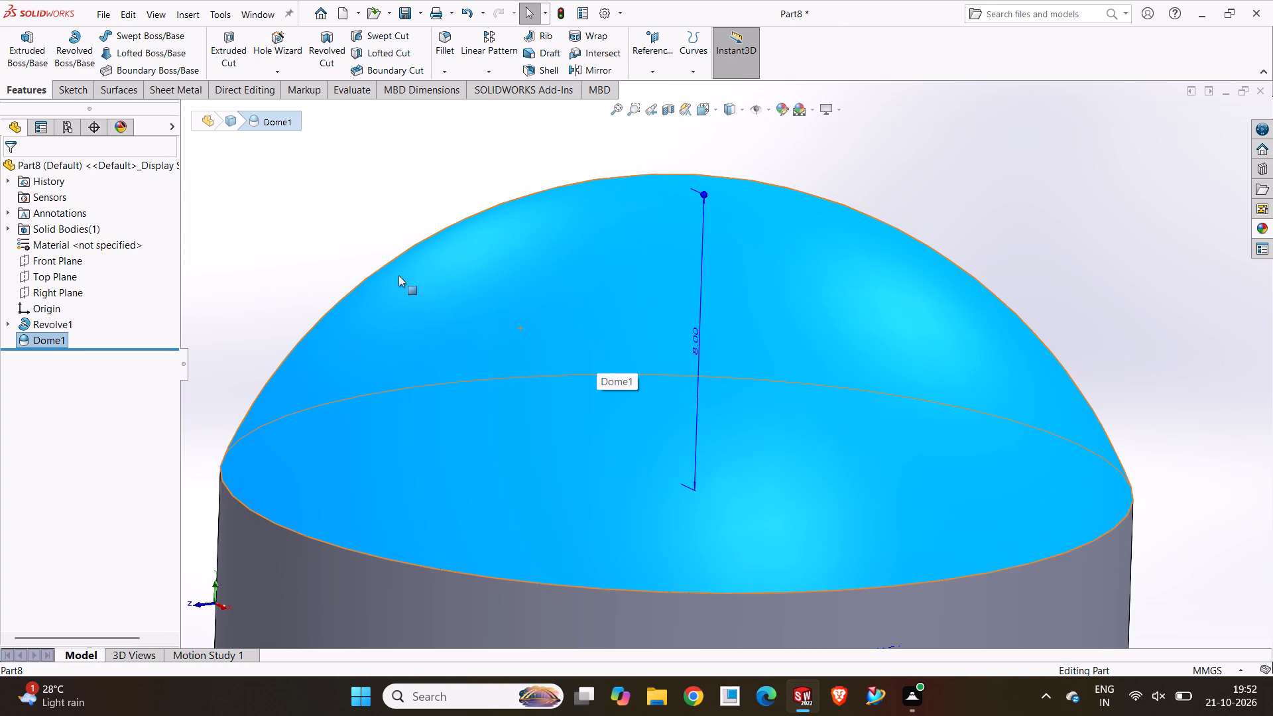
pyautogui.click(363, 209)
pyautogui.scroll(8, 670, 287)
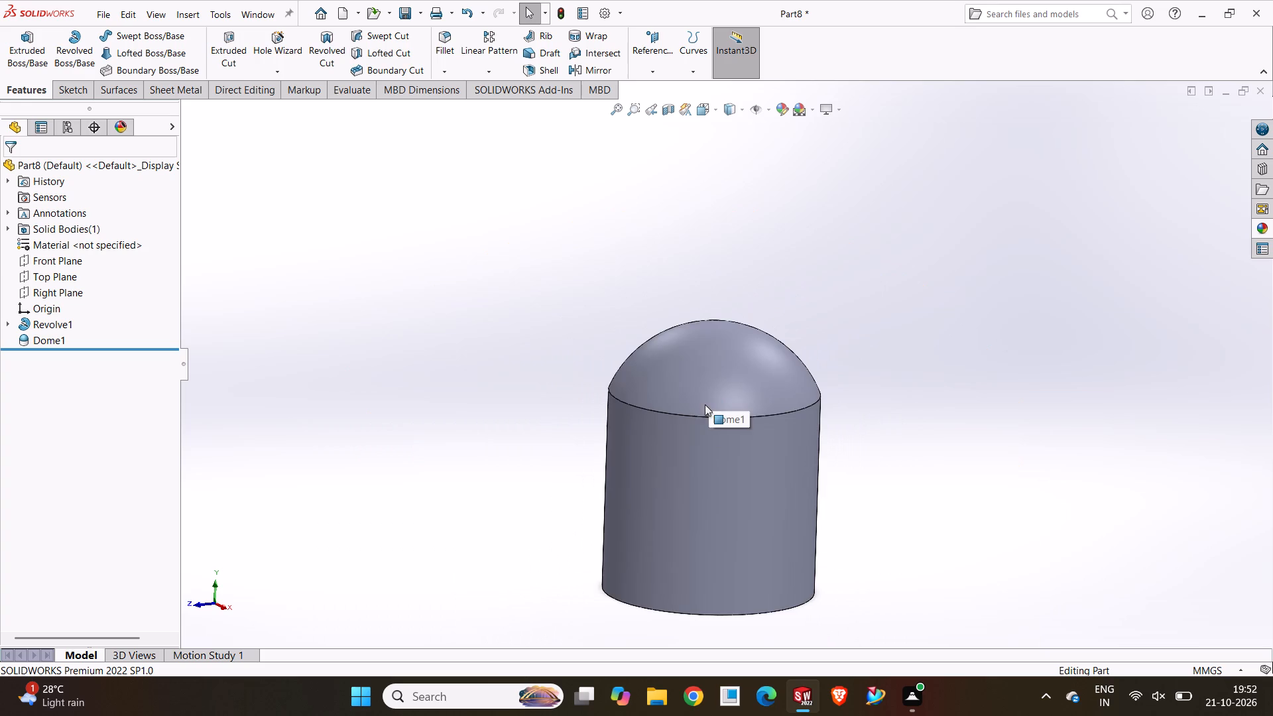
pyautogui.scroll(2, 705, 404)
pyautogui.click(538, 351)
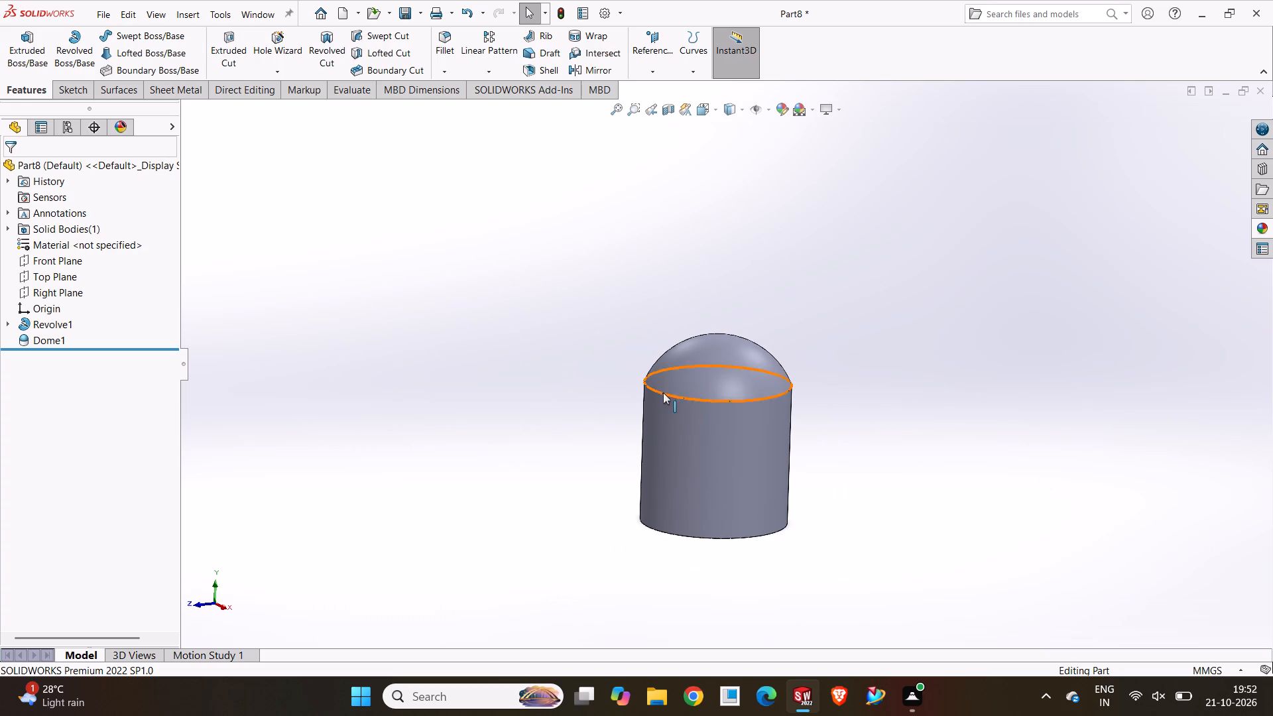
# Create a reference plane offset 28 mm from the cylinder's bottom face, flipped upward so it passes through the dome.
pyautogui.click(646, 72)
pyautogui.click(652, 84)
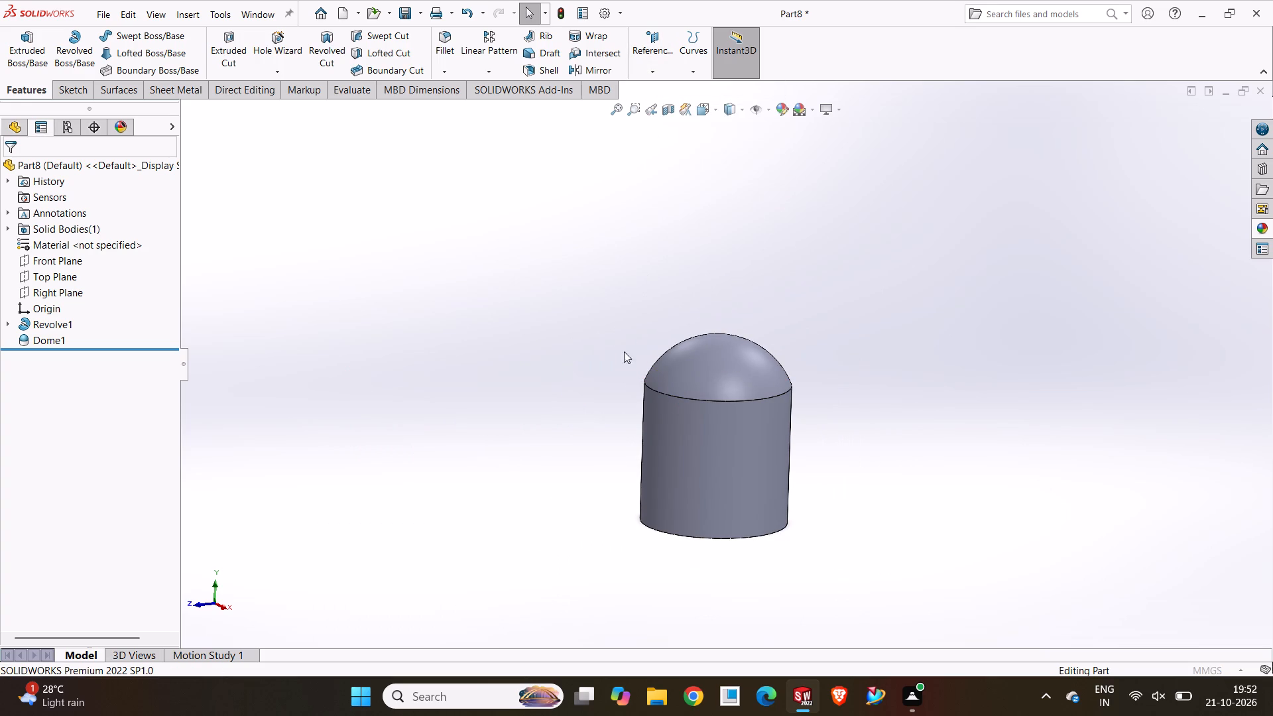
pyautogui.moveTo(623, 416); pyautogui.dragTo(642, 293, button='middle')
pyautogui.click(731, 514)
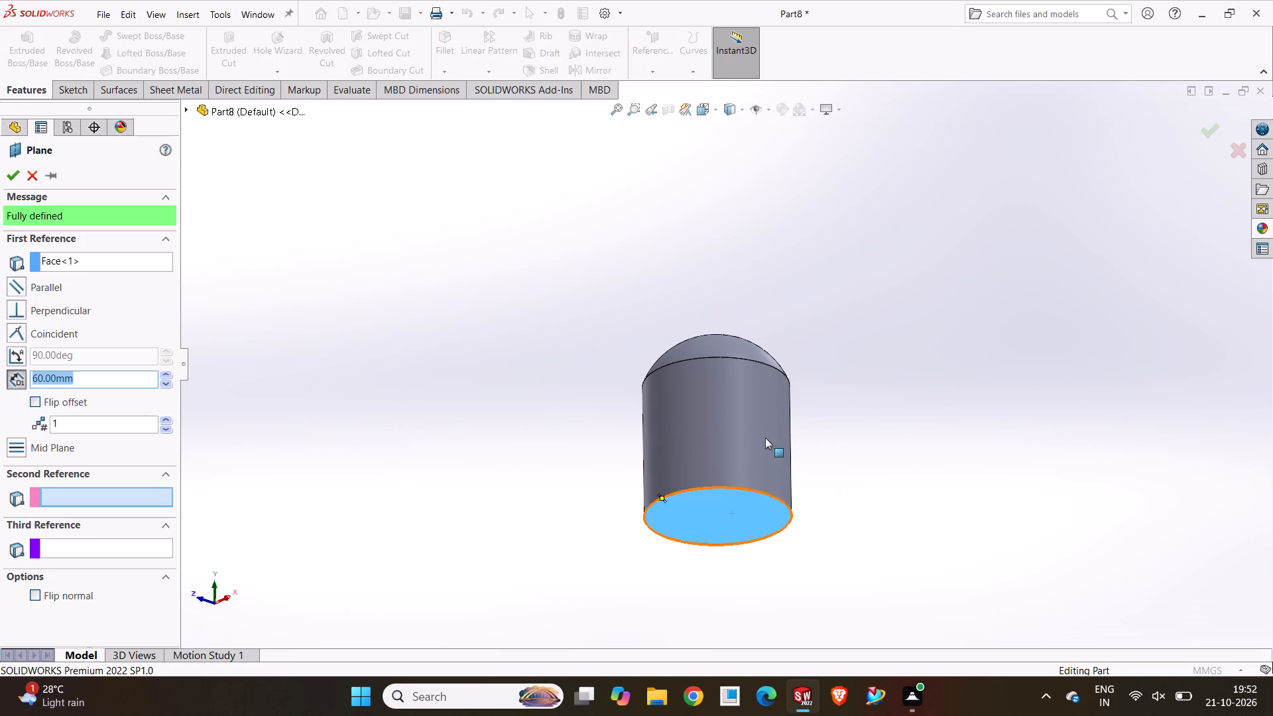
pyautogui.scroll(2, 790, 383)
pyautogui.moveTo(791, 386); pyautogui.dragTo(734, 523, button='middle')
pyautogui.scroll(2, 723, 516)
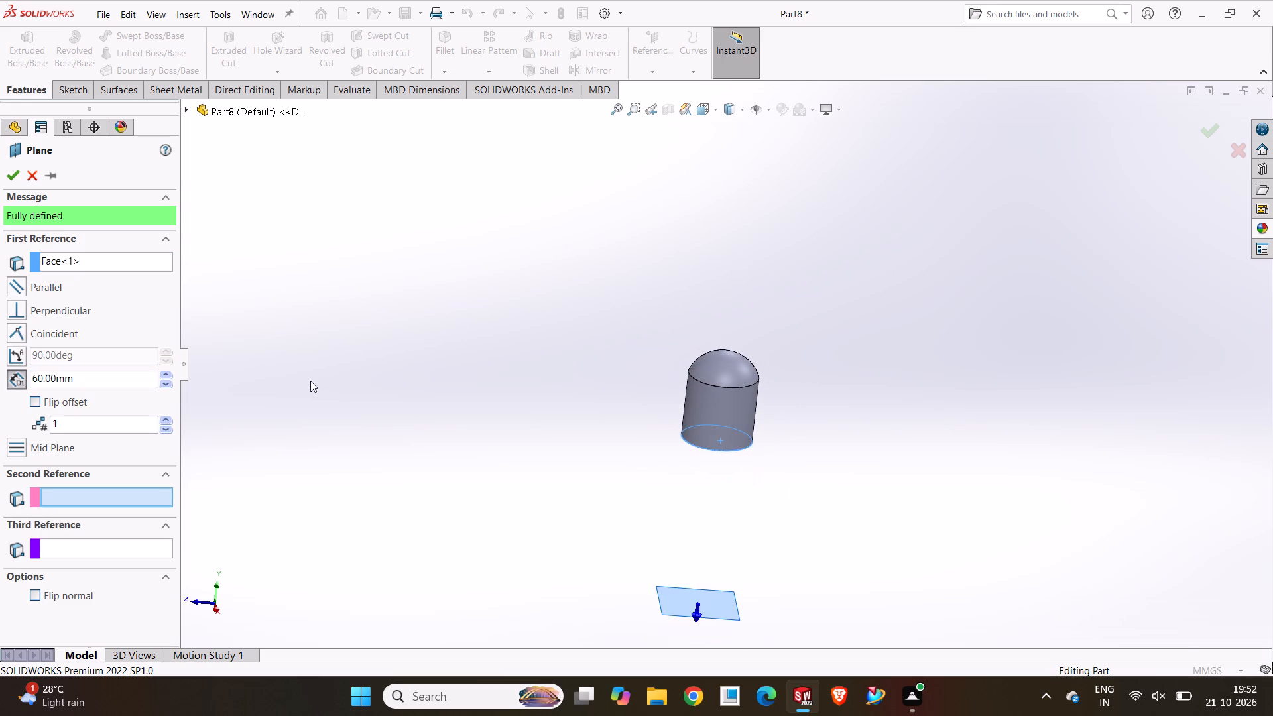
pyautogui.scroll(2, 463, 428)
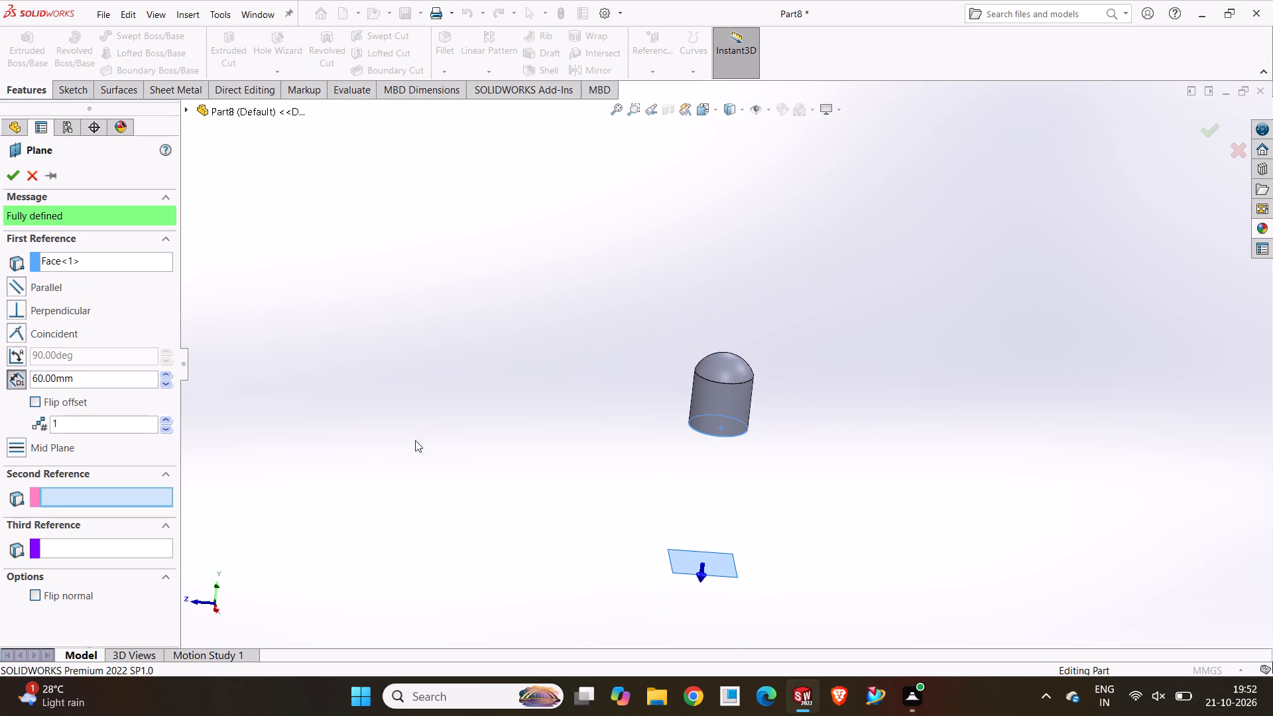
pyautogui.moveTo(68, 375); pyautogui.dragTo(1, 412)
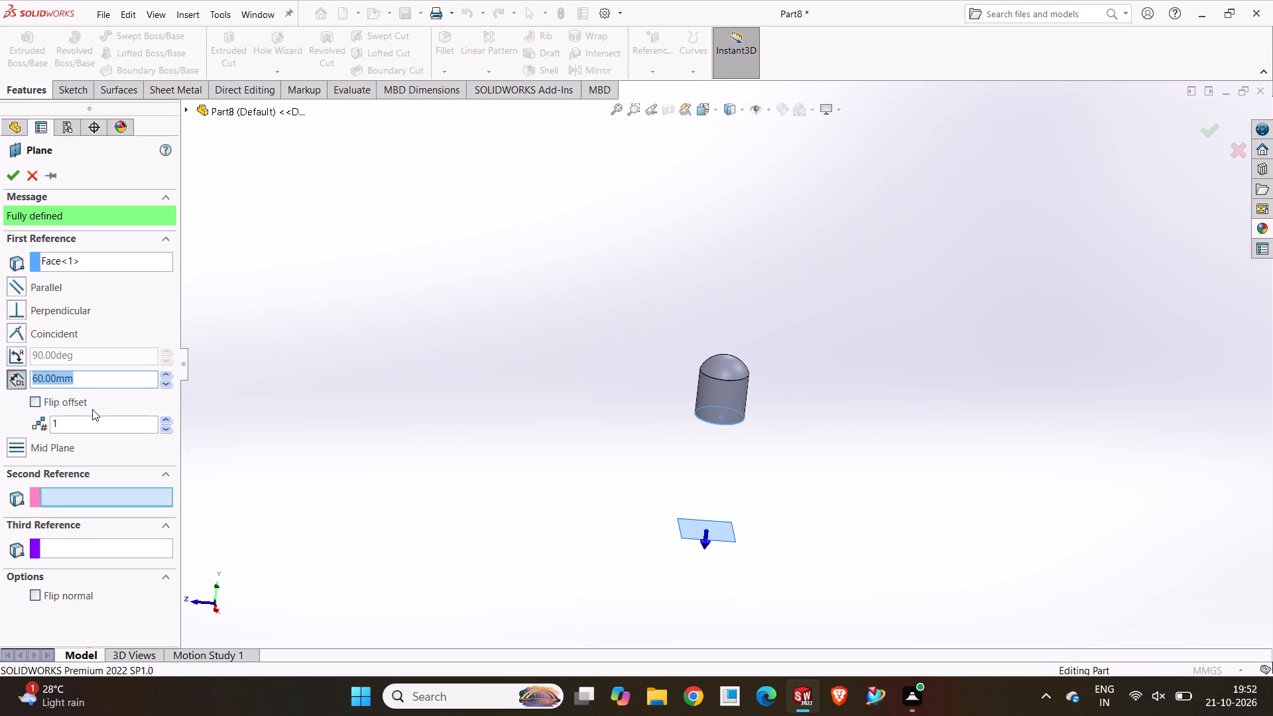
pyautogui.write('28')
pyautogui.press('Return')
pyautogui.scroll(-3, 253, 387)
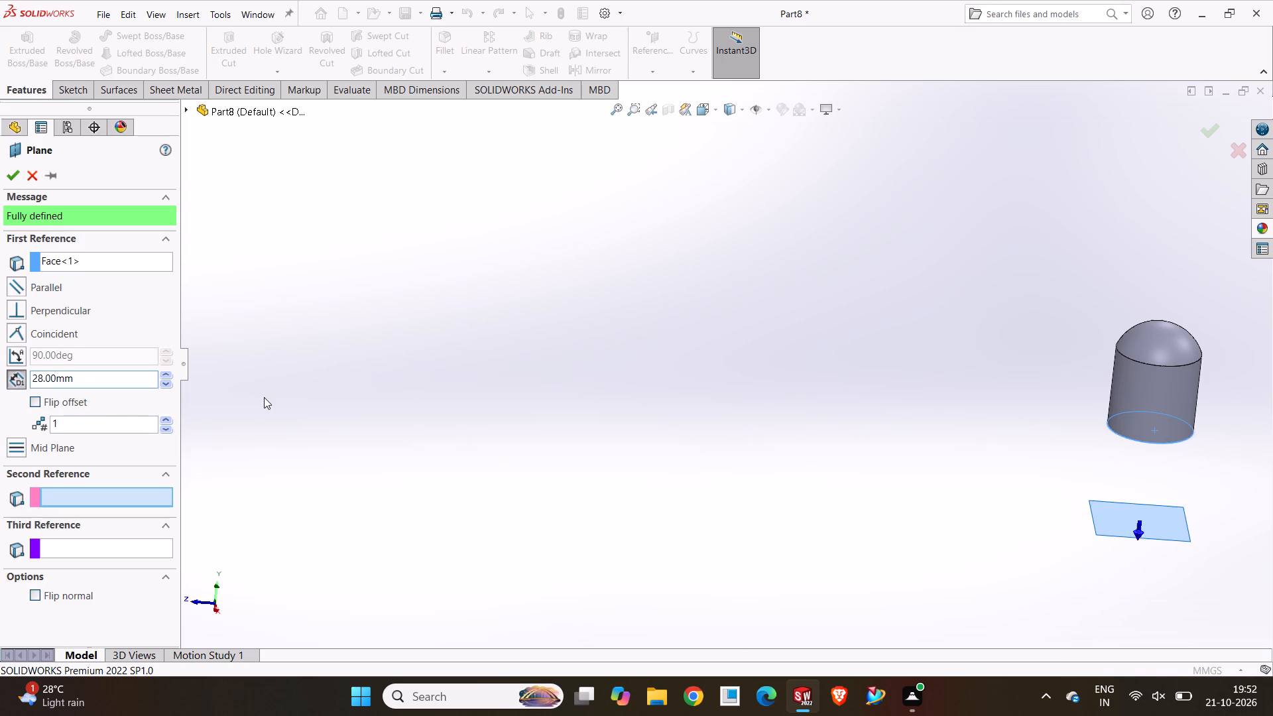
pyautogui.scroll(-3, 996, 449)
pyautogui.scroll(4, 1128, 455)
pyautogui.scroll(-2, 974, 429)
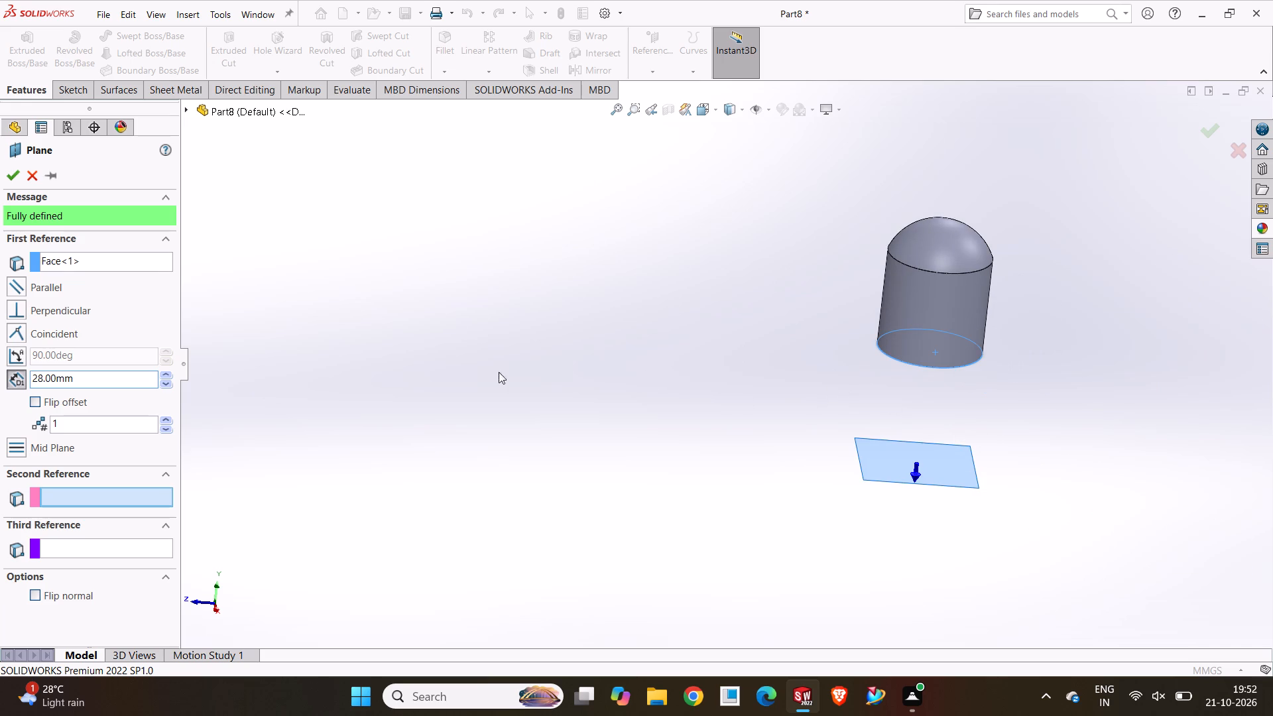
pyautogui.click(36, 408)
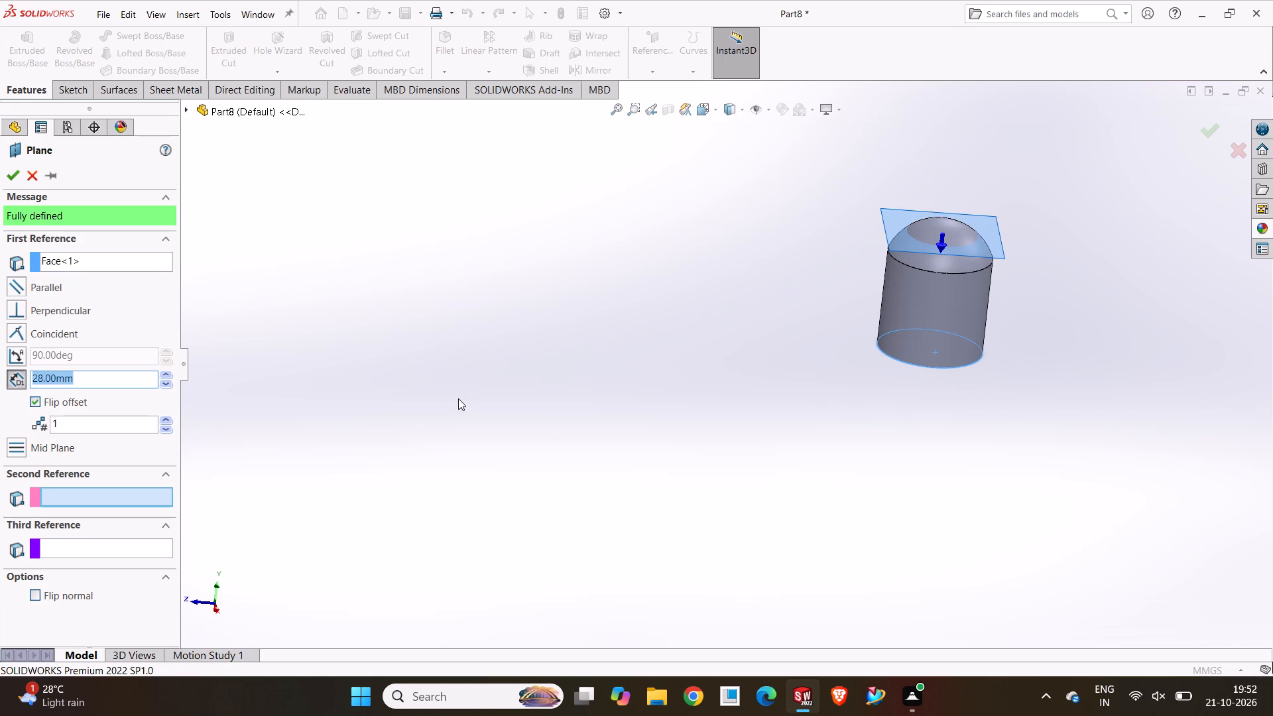
pyautogui.scroll(-5, 1067, 273)
pyautogui.scroll(2, 580, 247)
pyautogui.scroll(-2, 646, 277)
pyautogui.scroll(1, 652, 284)
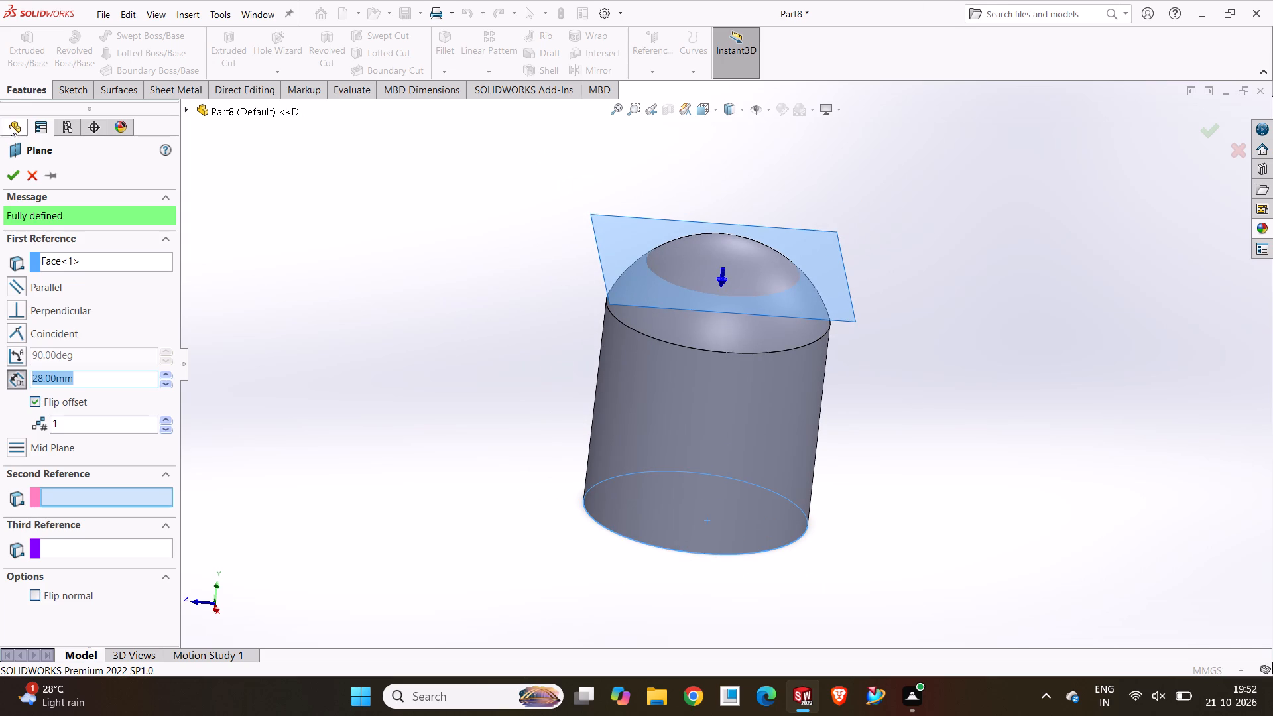
pyautogui.click(11, 174)
pyautogui.click(283, 246)
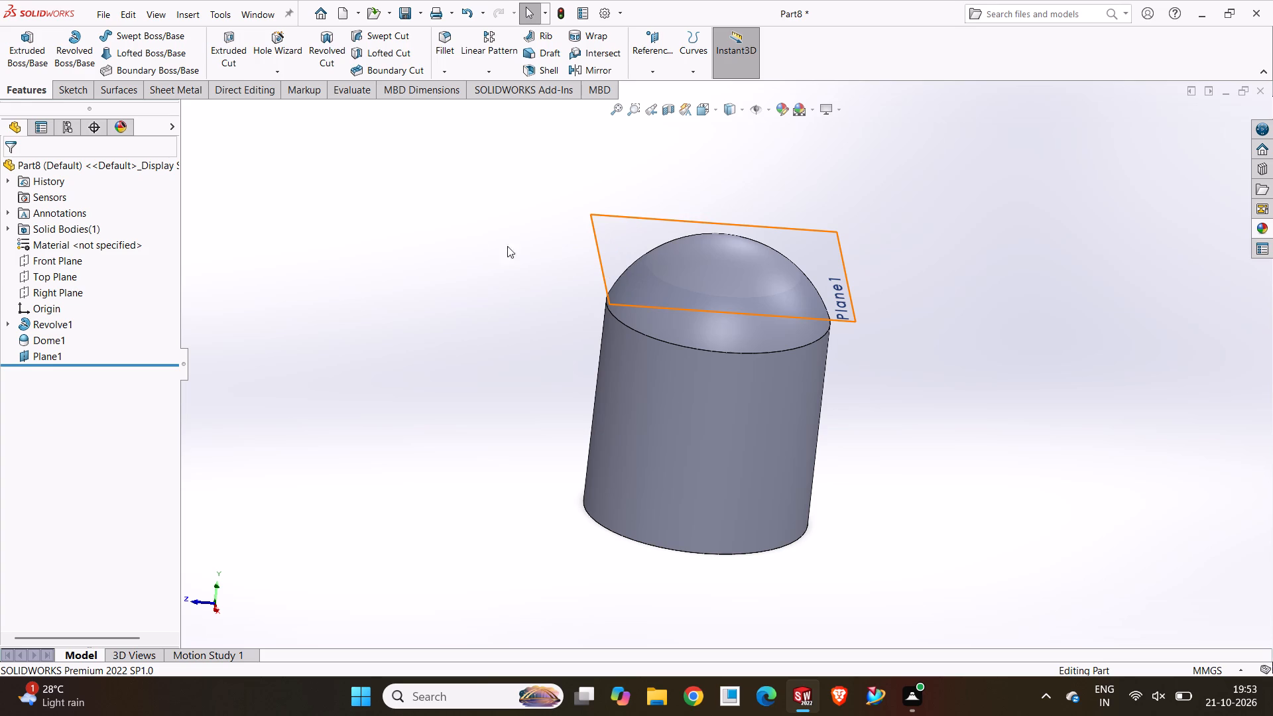
# Cut off the dome's tip above the offset plane using Cut With Surface.
pyautogui.click(134, 93)
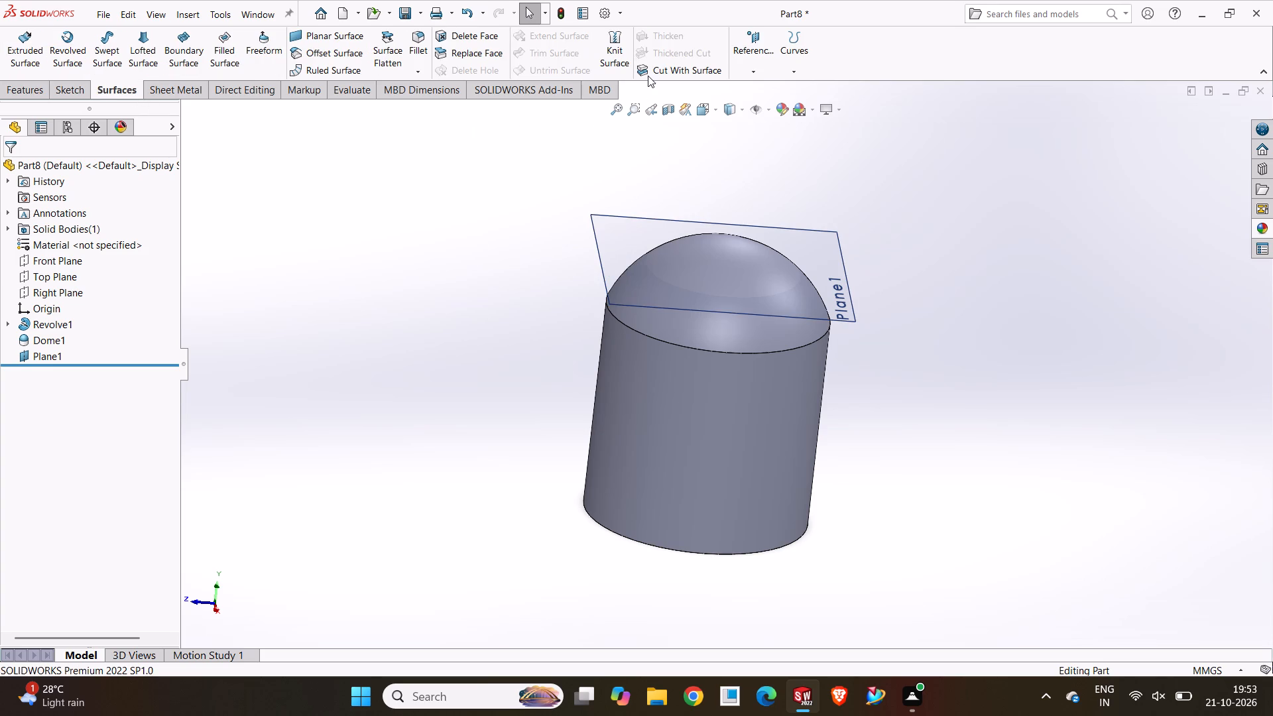
pyautogui.click(648, 76)
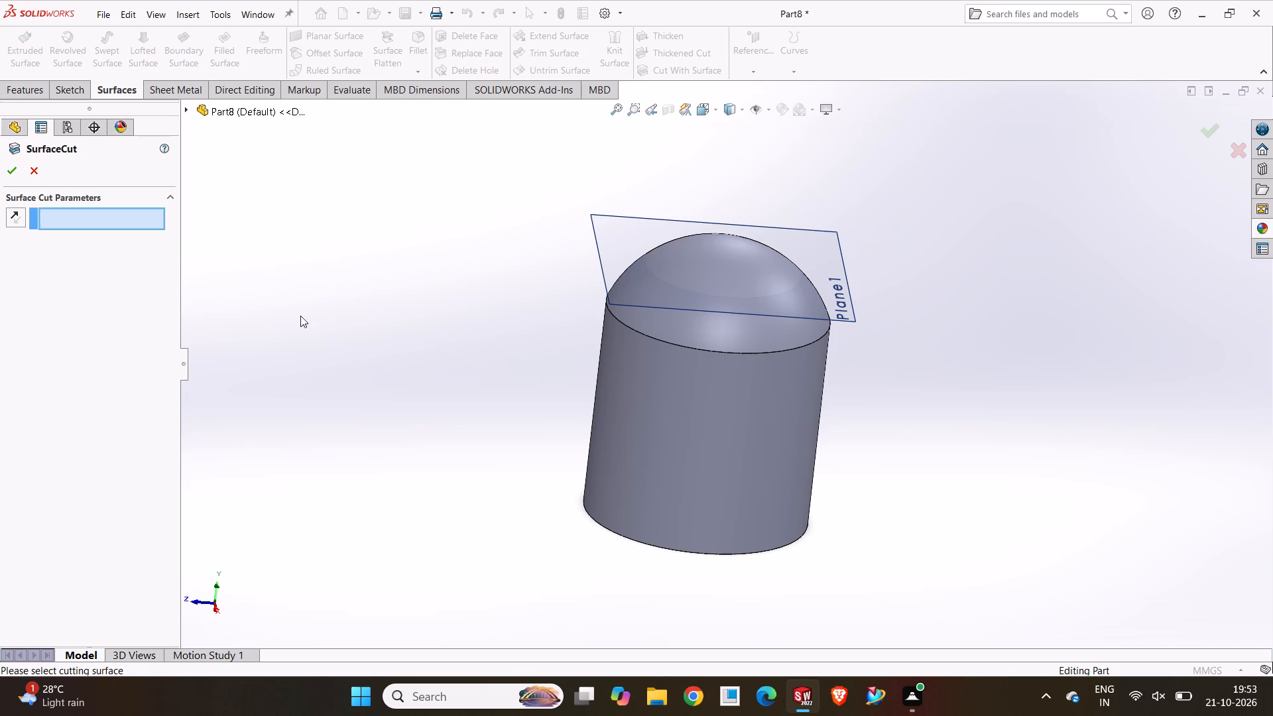
pyautogui.click(607, 265)
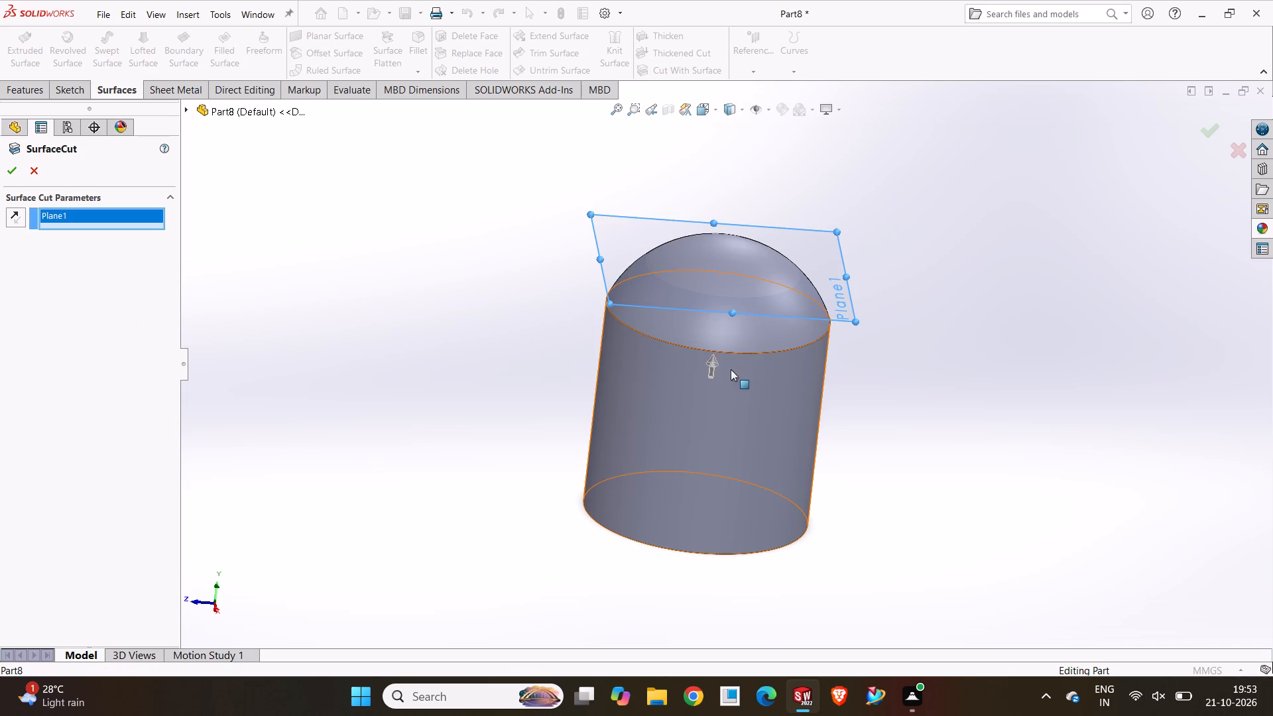
pyautogui.moveTo(713, 365); pyautogui.dragTo(722, 309)
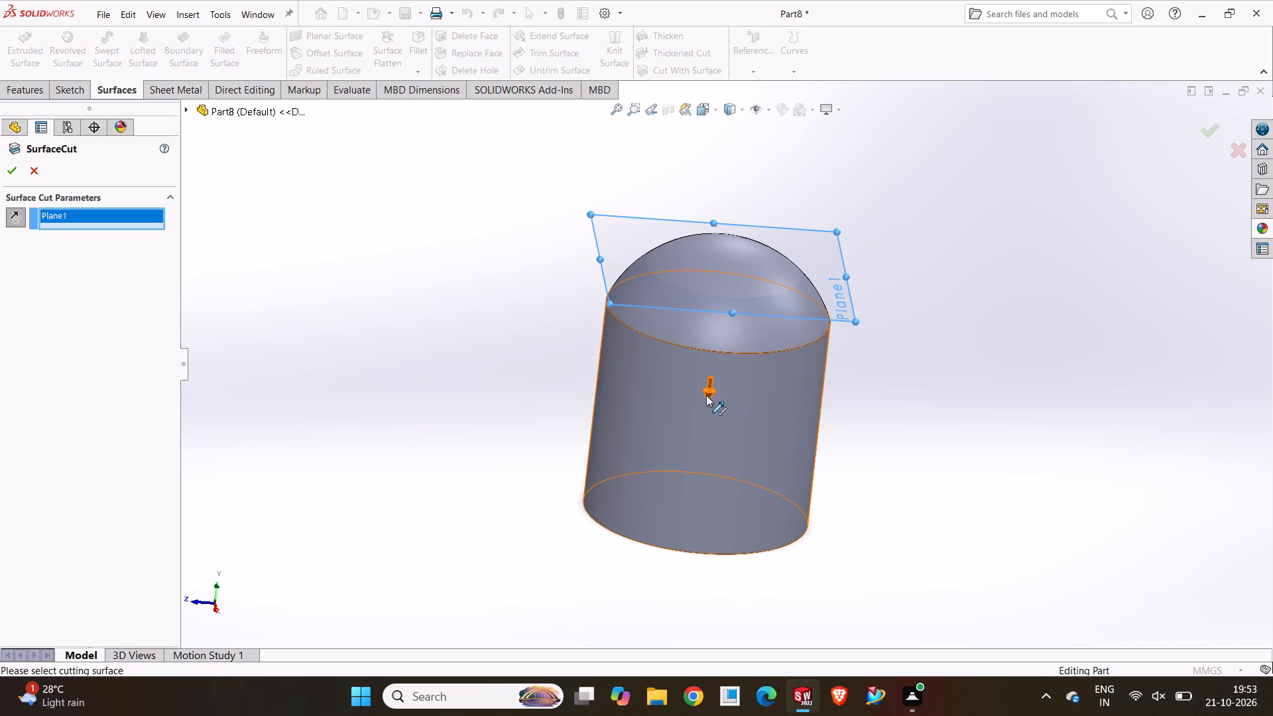
pyautogui.click(706, 395)
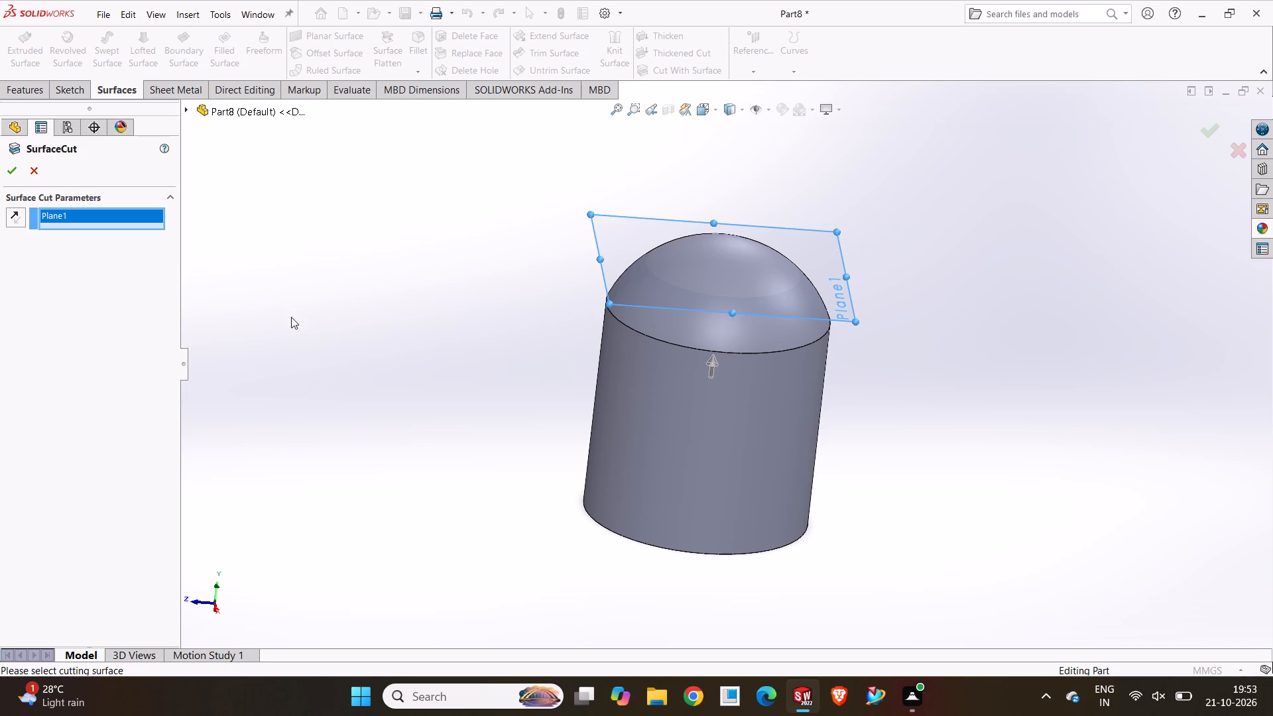
pyautogui.click(8, 176)
pyautogui.click(352, 247)
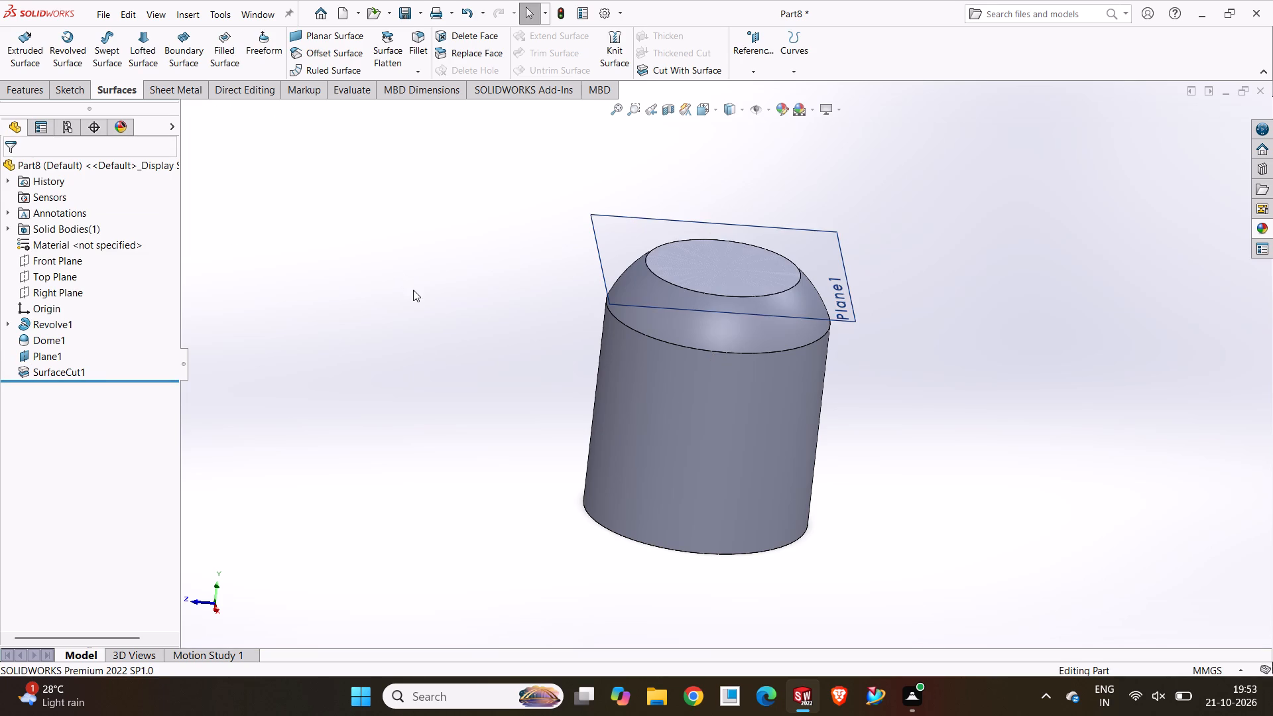
# Hide the offset reference plane.
pyautogui.scroll(1, 413, 291)
pyautogui.moveTo(413, 292); pyautogui.dragTo(388, 310, button='middle')
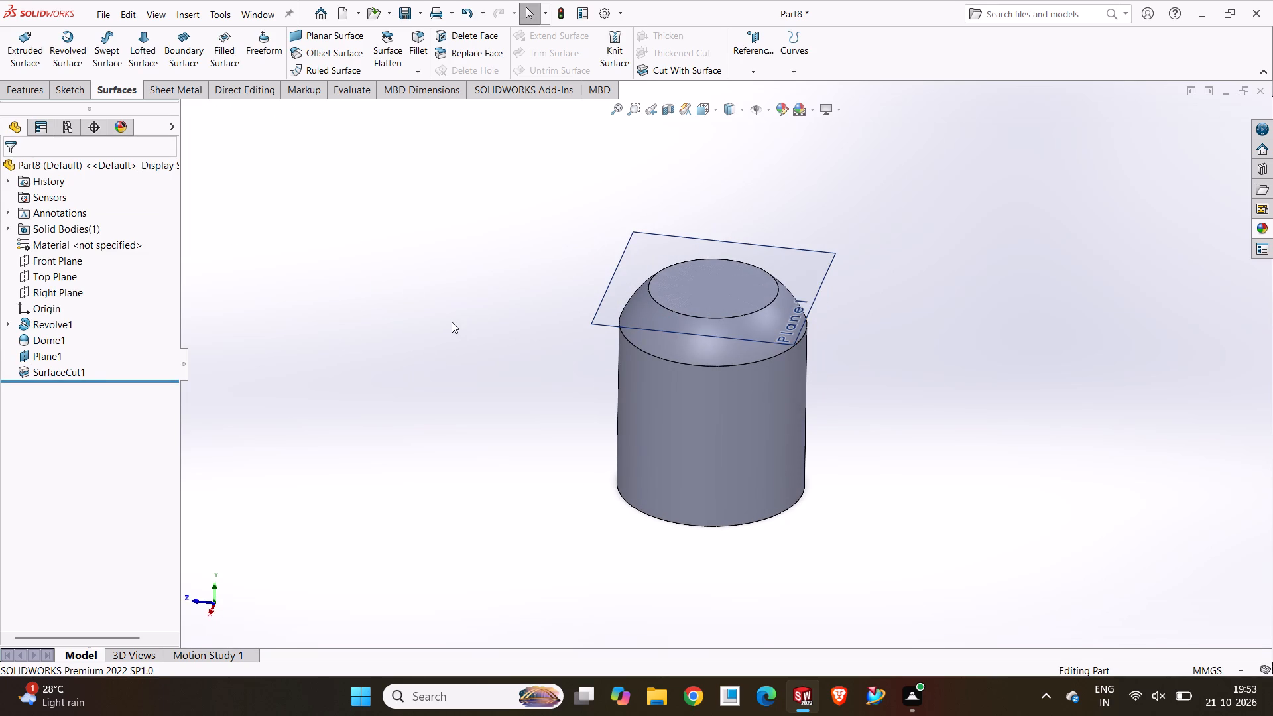
pyautogui.click(602, 323)
pyautogui.click(684, 281)
pyautogui.moveTo(474, 270); pyautogui.dragTo(488, 273)
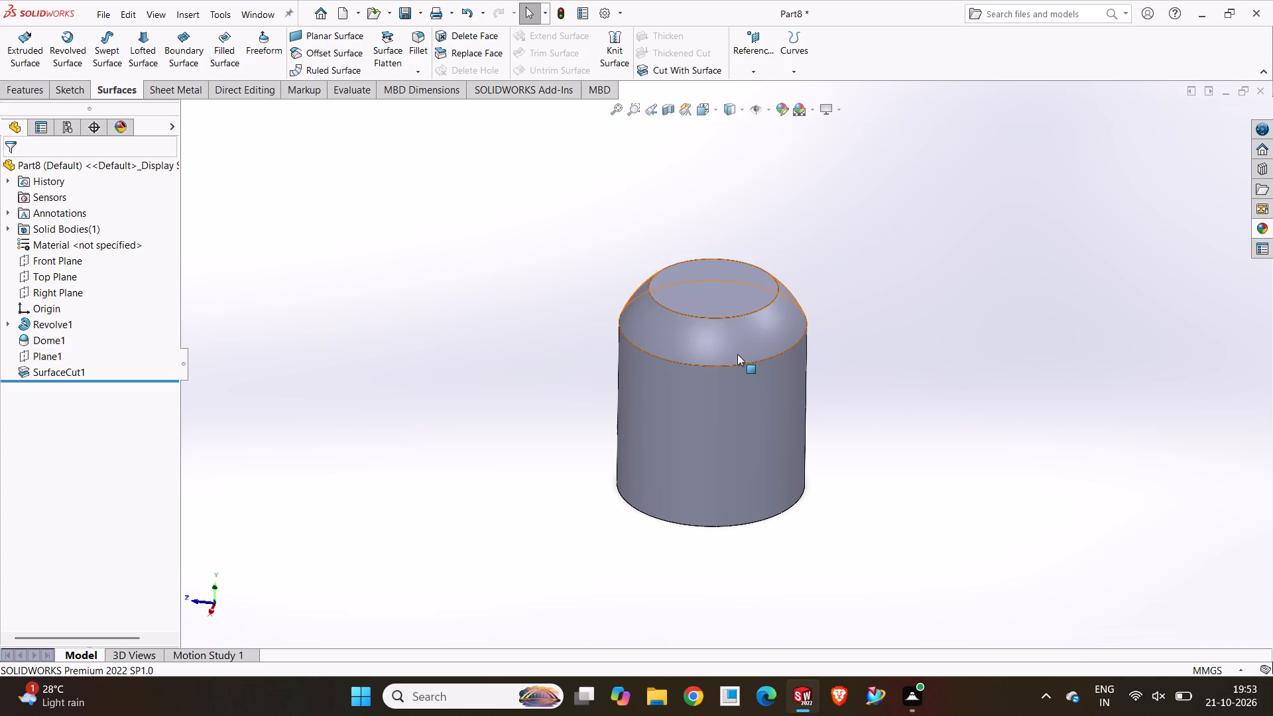
# Sketch a circle of about 2.6 mm radius centred on the origin on the flat top face of the truncated dome.
pyautogui.moveTo(737, 359); pyautogui.dragTo(697, 273, button='middle')
pyautogui.scroll(-3, 728, 326)
pyautogui.scroll(2, 711, 312)
pyautogui.moveTo(711, 320); pyautogui.dragTo(727, 337, button='middle')
pyautogui.scroll(1, 725, 337)
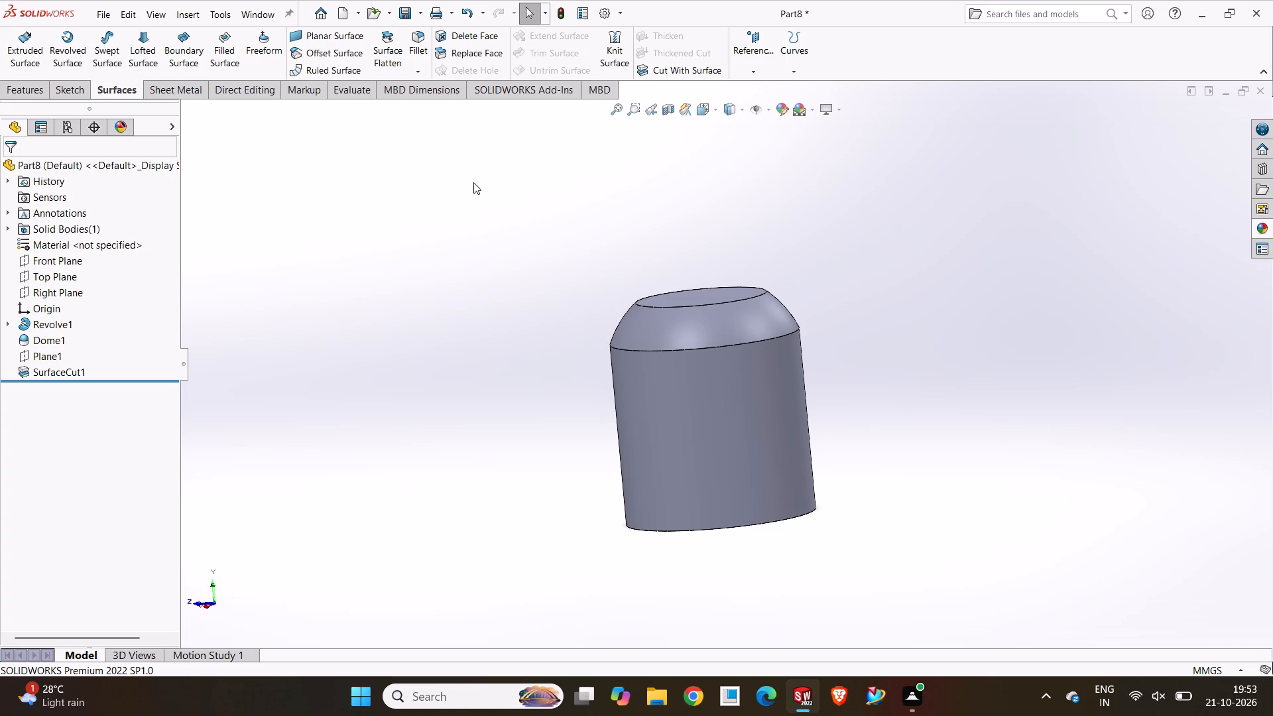
pyautogui.moveTo(675, 290); pyautogui.dragTo(674, 359, button='middle')
pyautogui.click(696, 292)
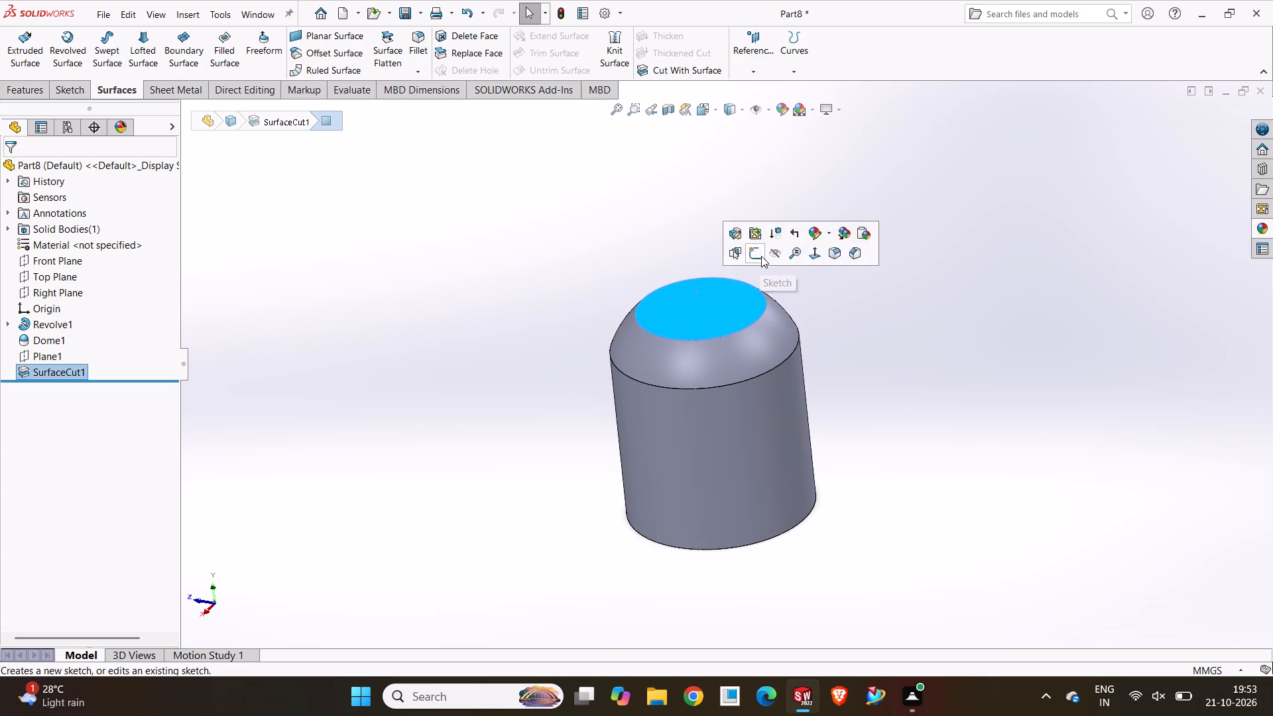
pyautogui.click(761, 256)
pyautogui.click(282, 357)
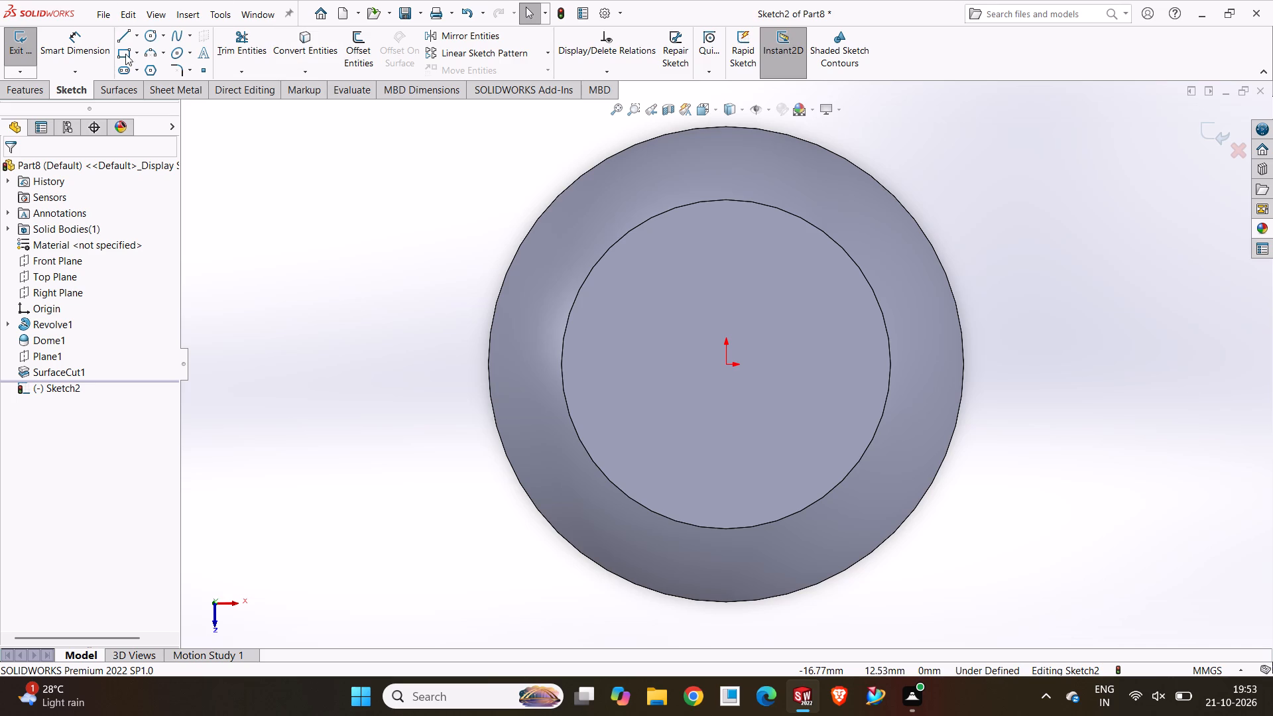
pyautogui.click(143, 40)
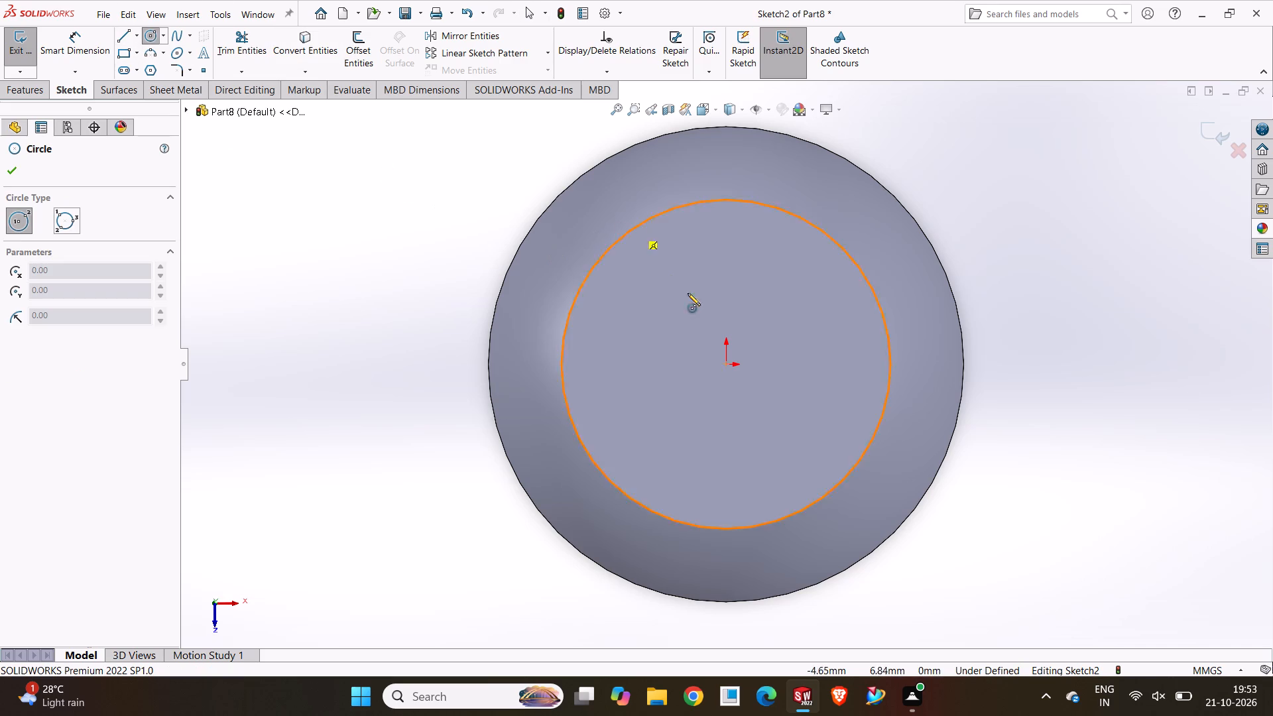
pyautogui.click(723, 365)
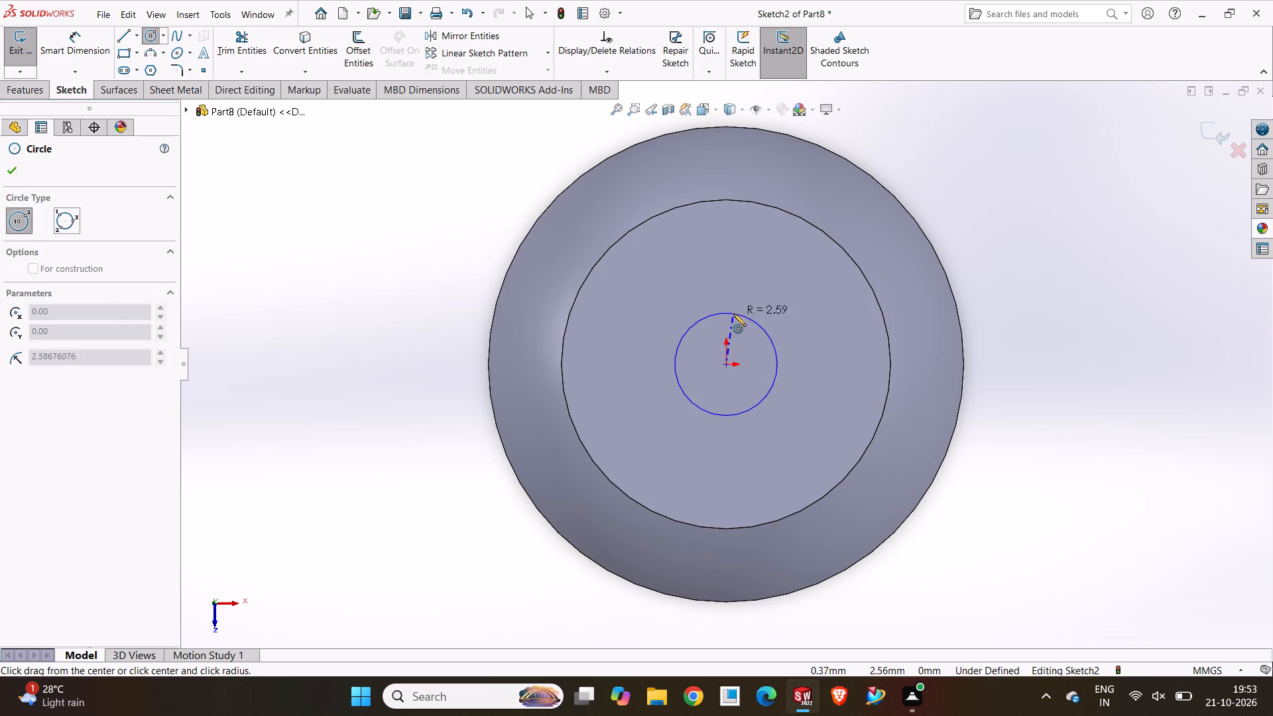
pyautogui.click(733, 314)
# Dimension the circle's diameter as 5.20 mm.
pyautogui.click(94, 40)
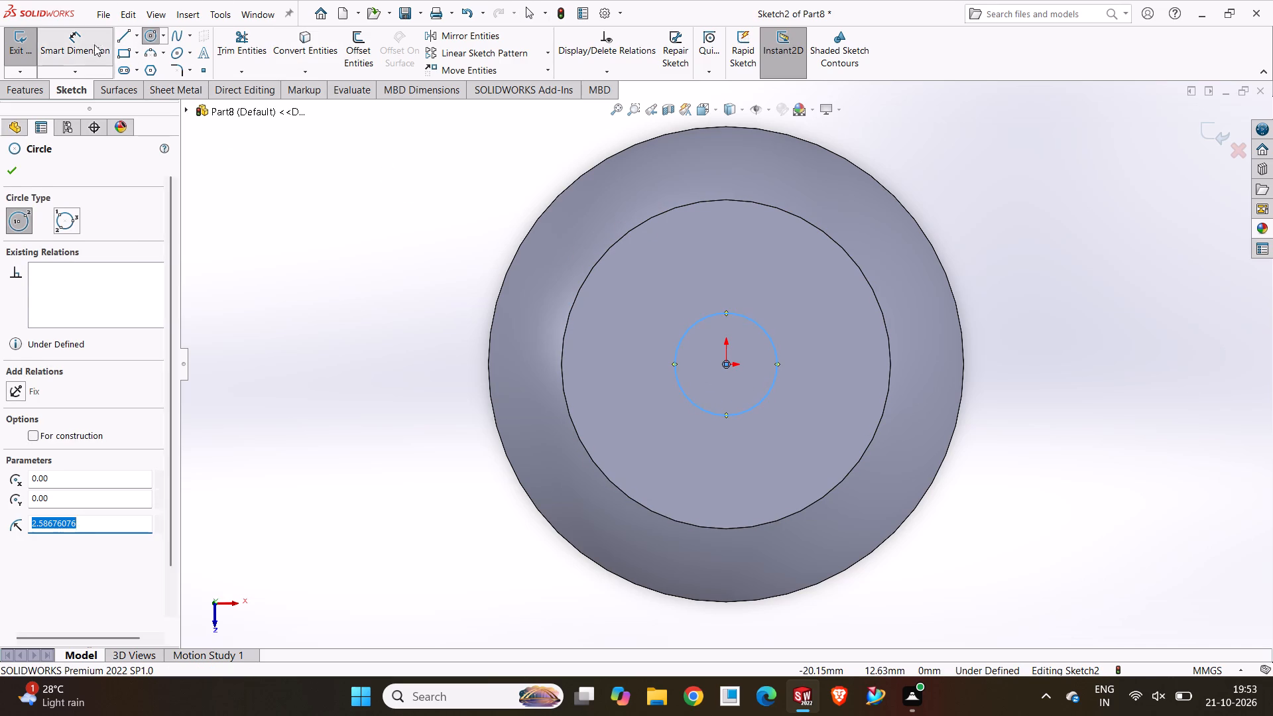
pyautogui.doubleClick(766, 404)
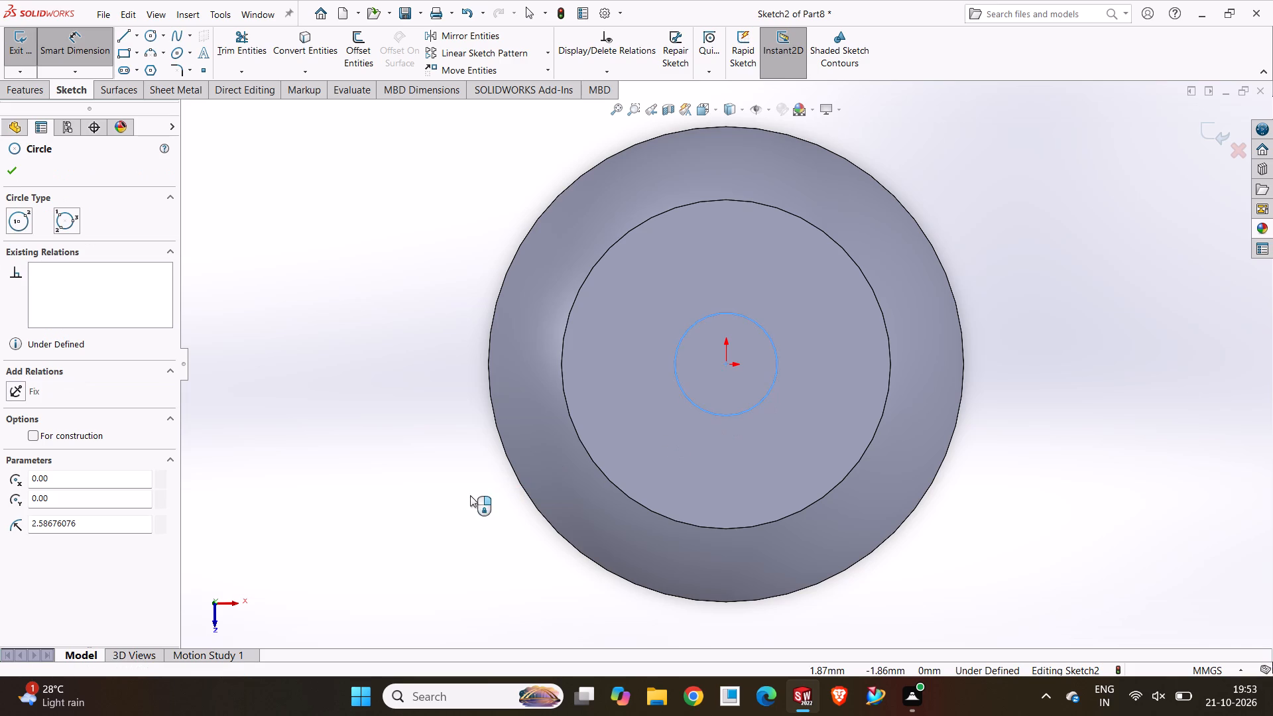
pyautogui.click(408, 510)
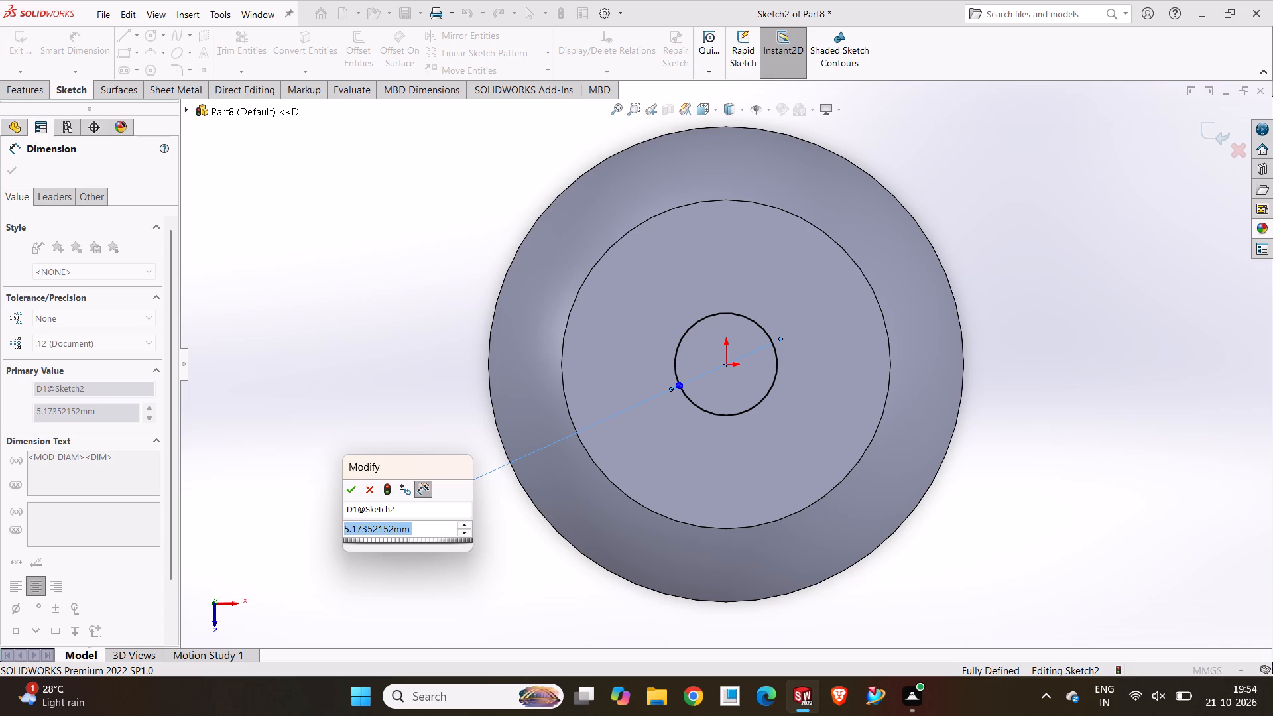
pyautogui.write('5.20')
pyautogui.press('Return')
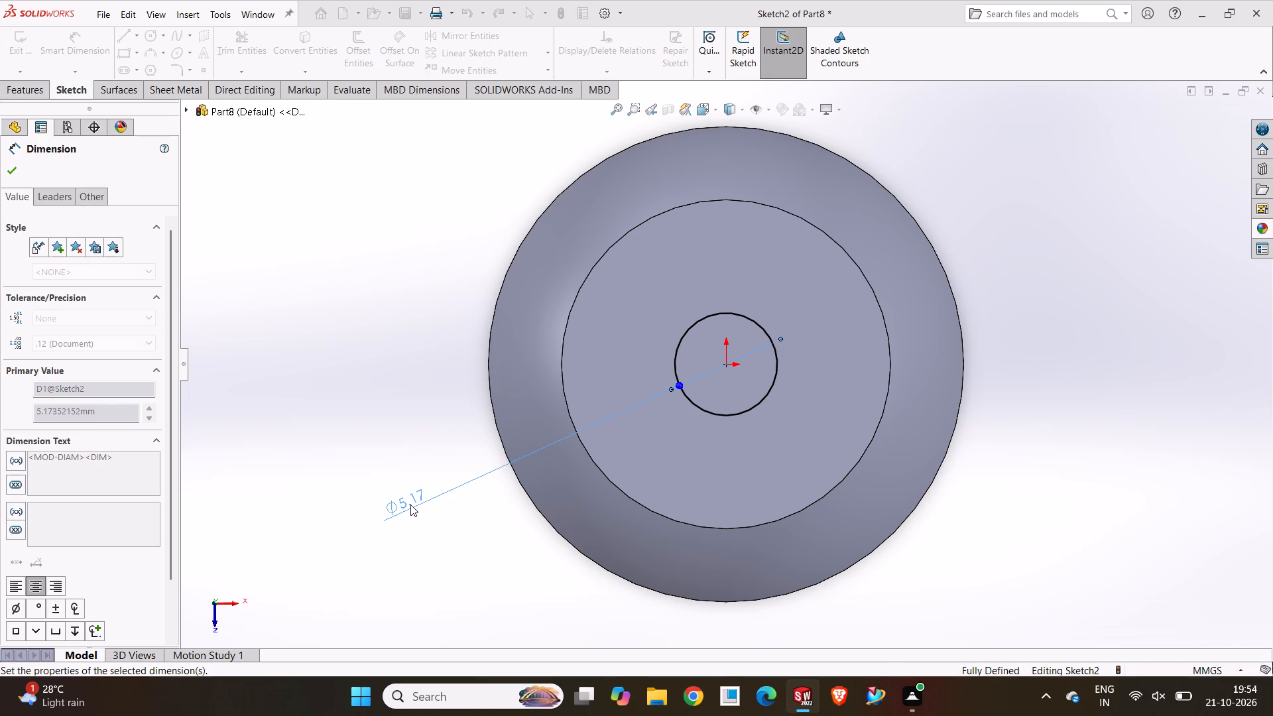
pyautogui.click(383, 292)
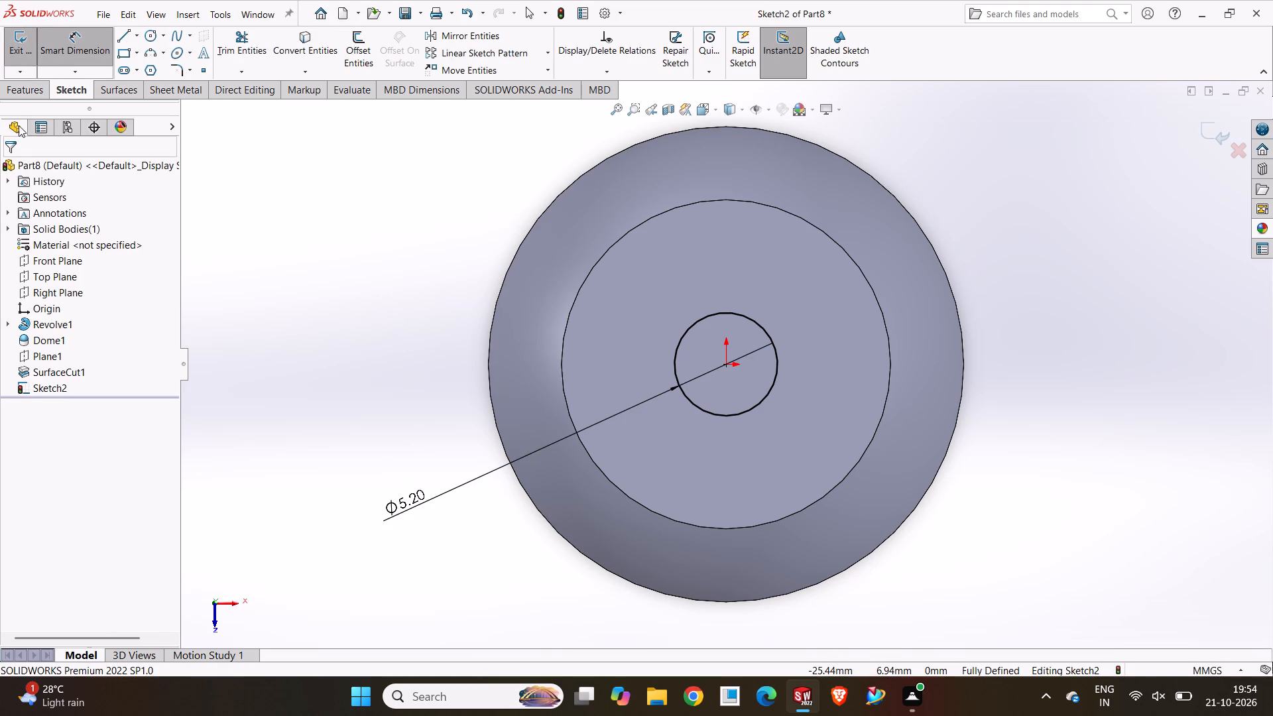
# Cut-extrude the circle as a blind hole 10 mm deep into the top of the body.
pyautogui.click(30, 84)
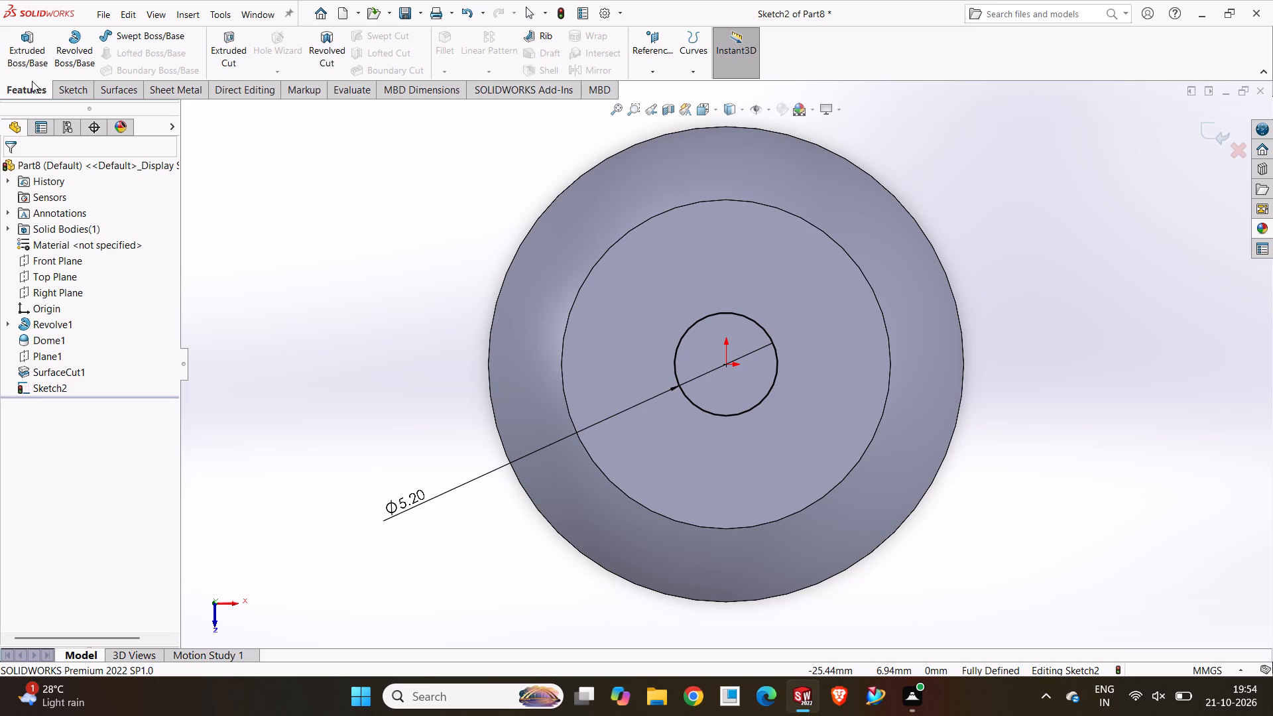
pyautogui.click(243, 54)
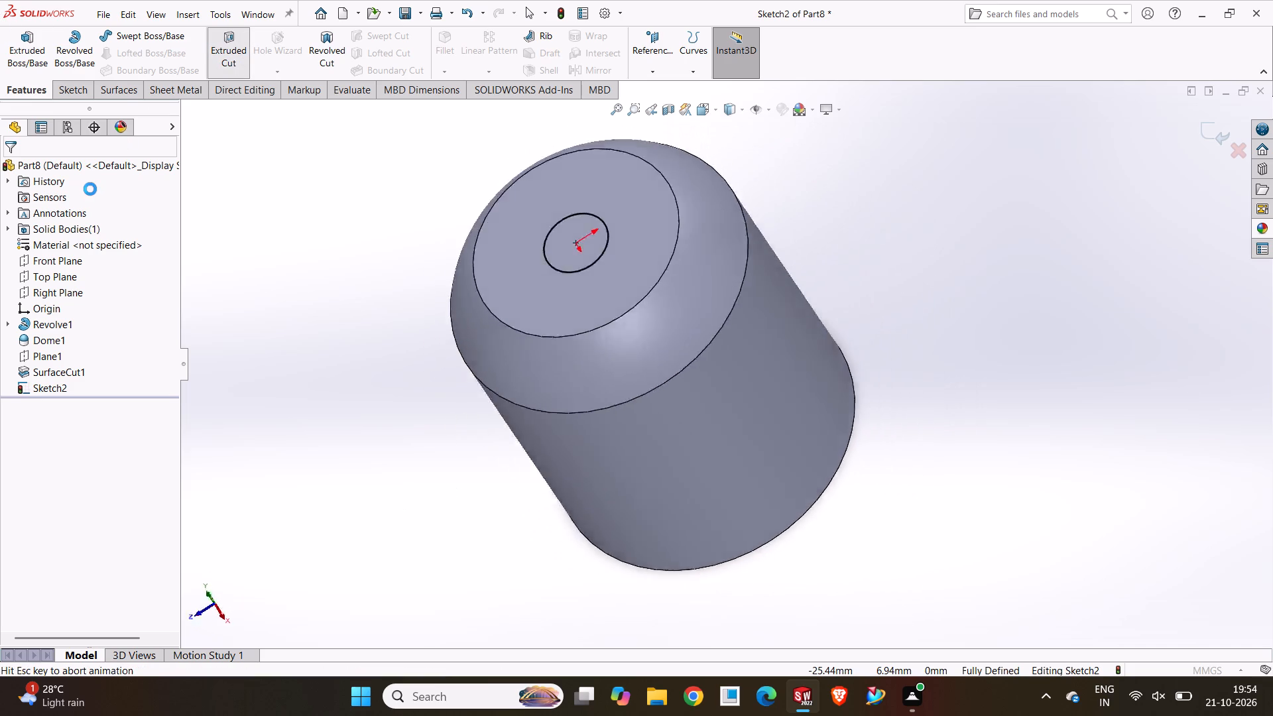
pyautogui.click(66, 261)
pyautogui.click(72, 270)
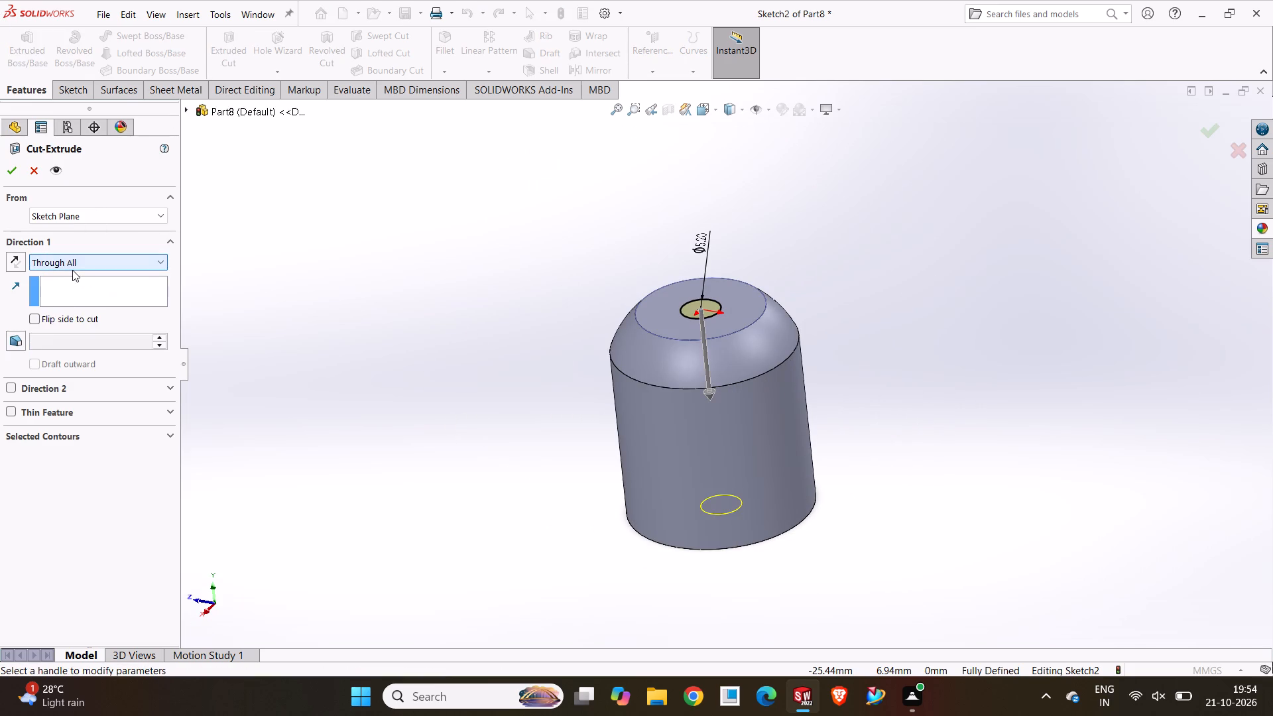
pyautogui.click(76, 255)
pyautogui.click(73, 280)
pyautogui.moveTo(290, 324); pyautogui.dragTo(290, 315, button='middle')
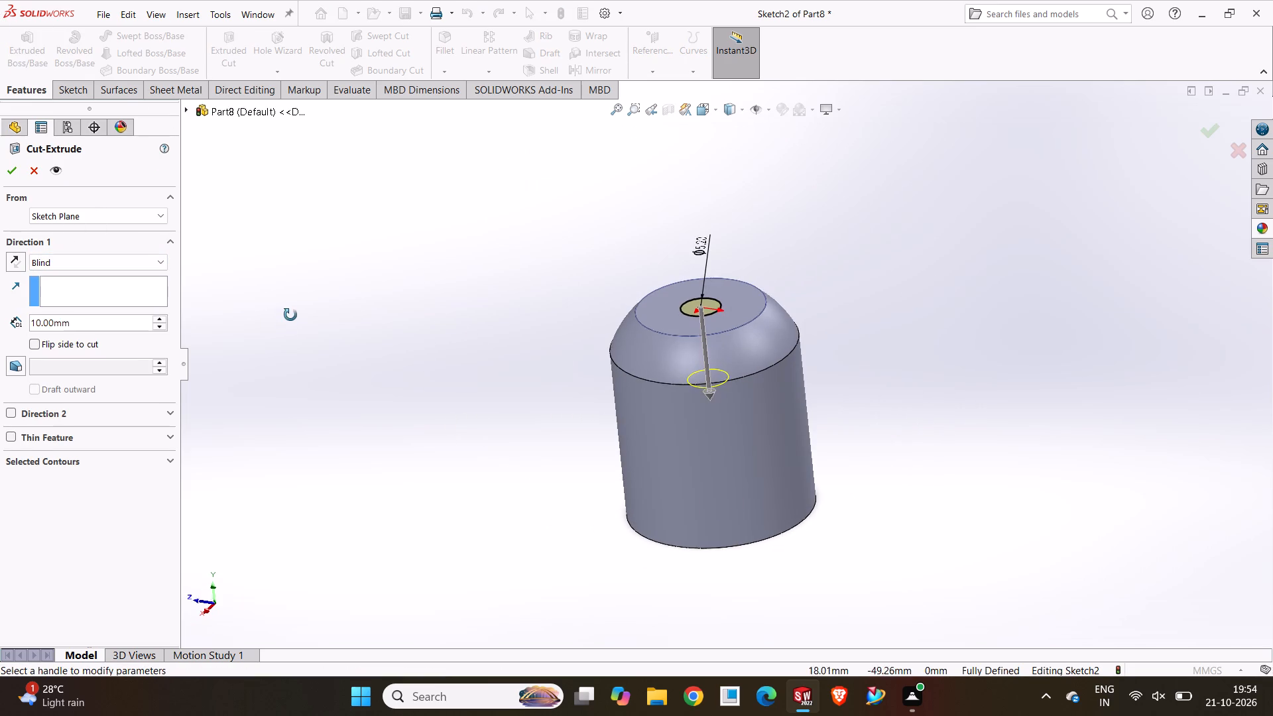
pyautogui.moveTo(290, 315); pyautogui.dragTo(290, 312, button='middle')
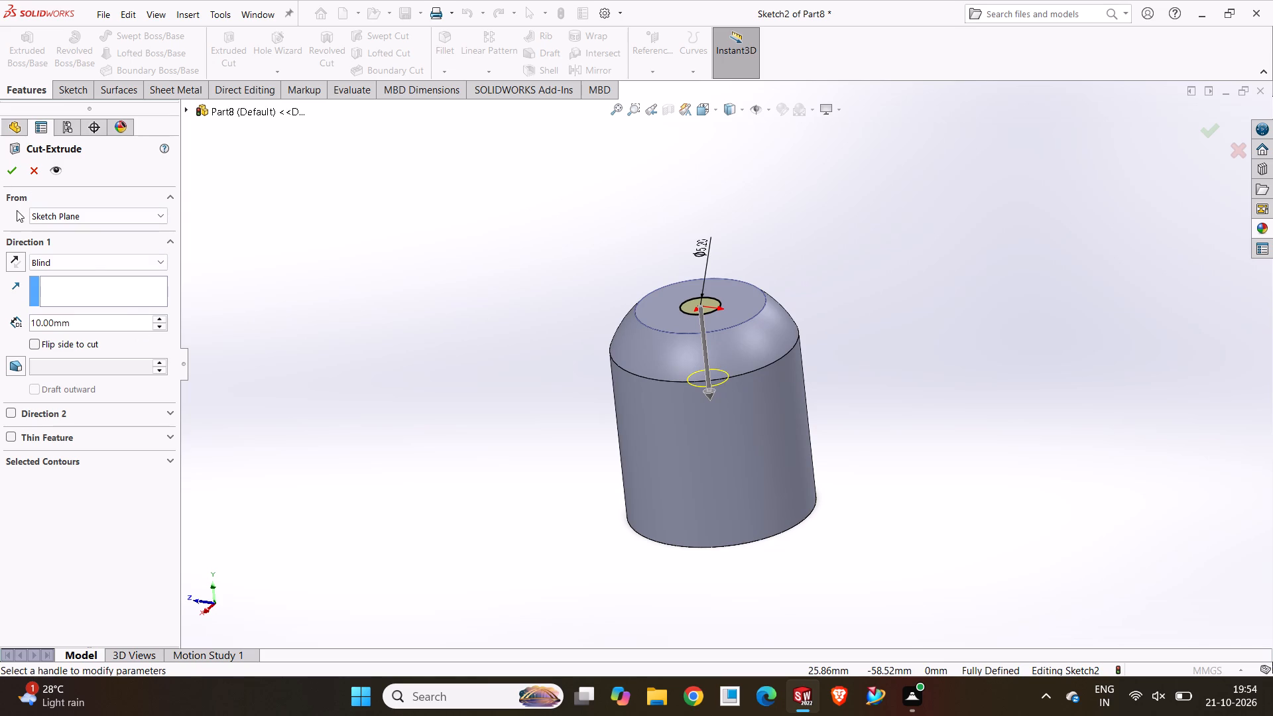
pyautogui.click(11, 170)
pyautogui.moveTo(336, 289); pyautogui.dragTo(351, 296)
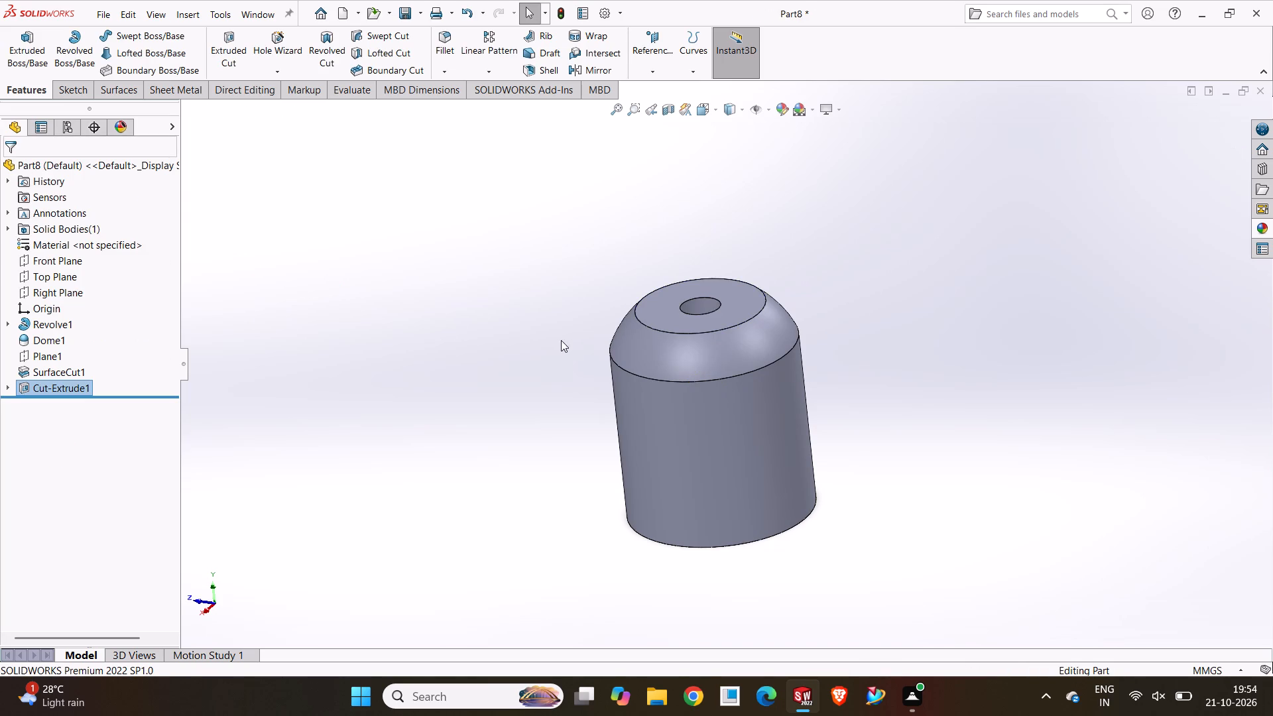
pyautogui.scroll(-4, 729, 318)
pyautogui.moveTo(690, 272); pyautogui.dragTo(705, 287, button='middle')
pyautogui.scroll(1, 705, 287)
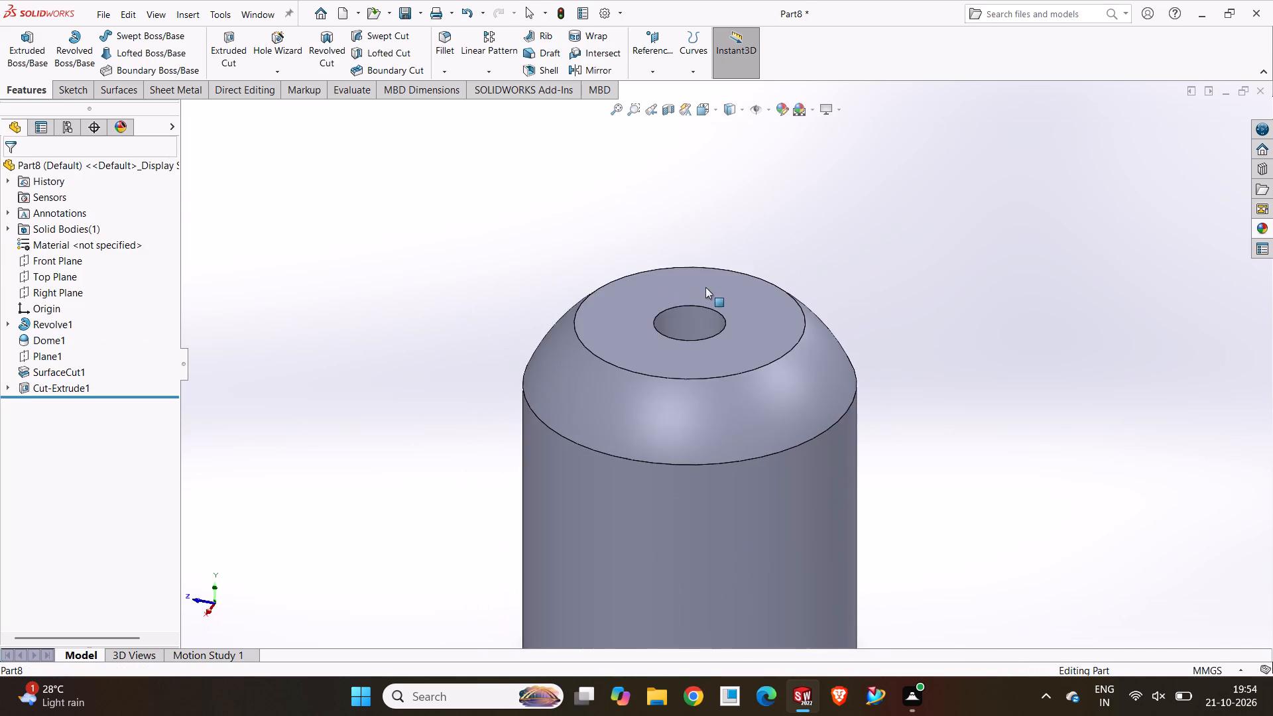
# Apply the polished steel appearance to the whole part.
pyautogui.scroll(3, 599, 320)
pyautogui.moveTo(597, 320); pyautogui.dragTo(611, 279, button='middle')
pyautogui.scroll(1, 603, 302)
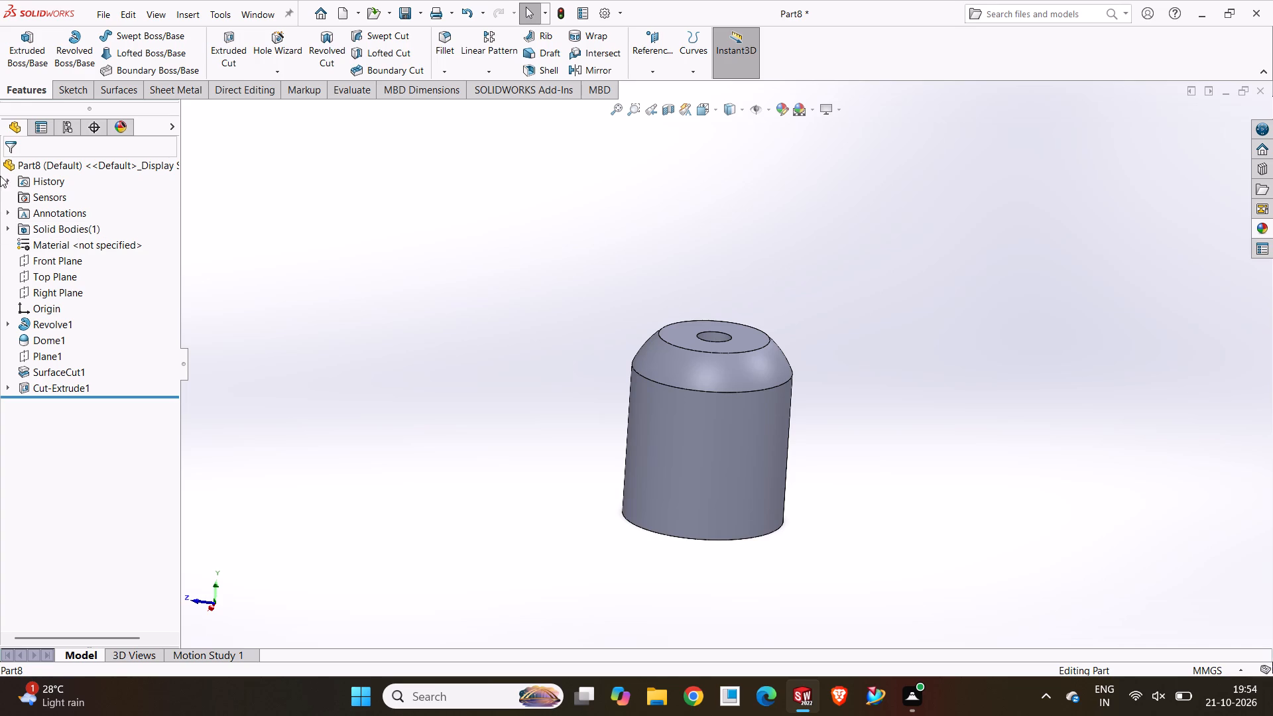
pyautogui.click(130, 166)
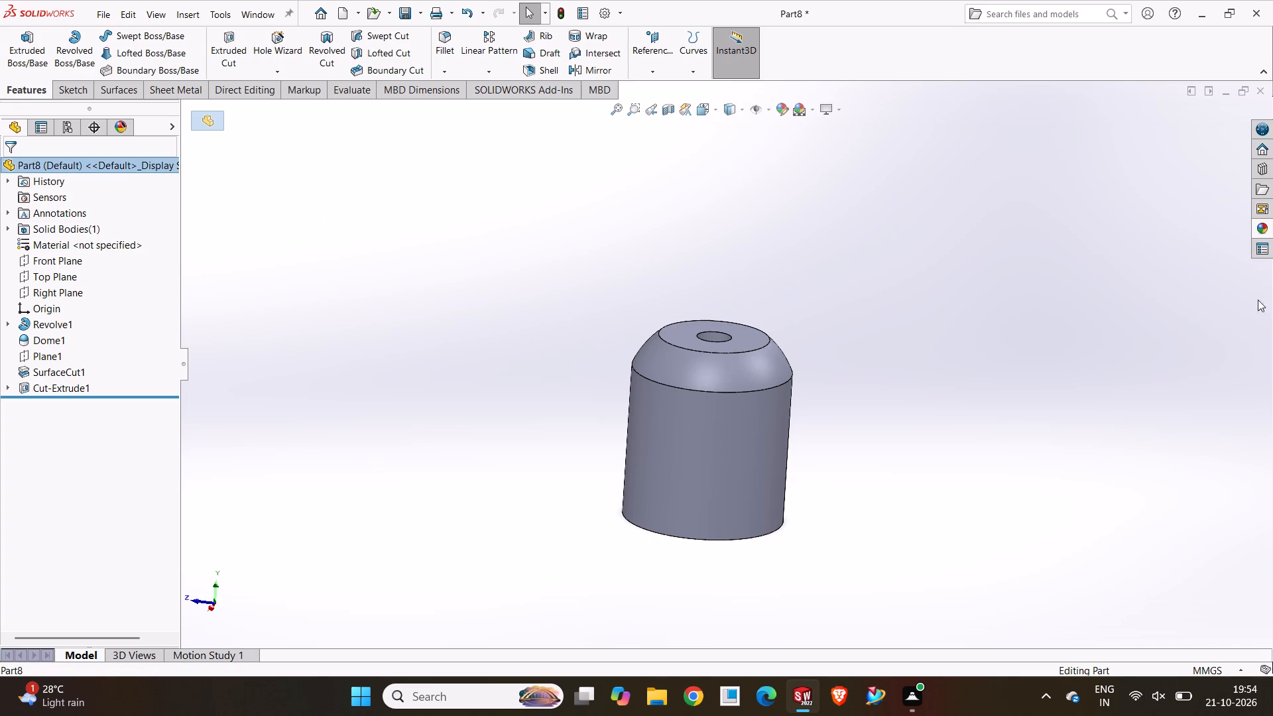
pyautogui.click(1259, 228)
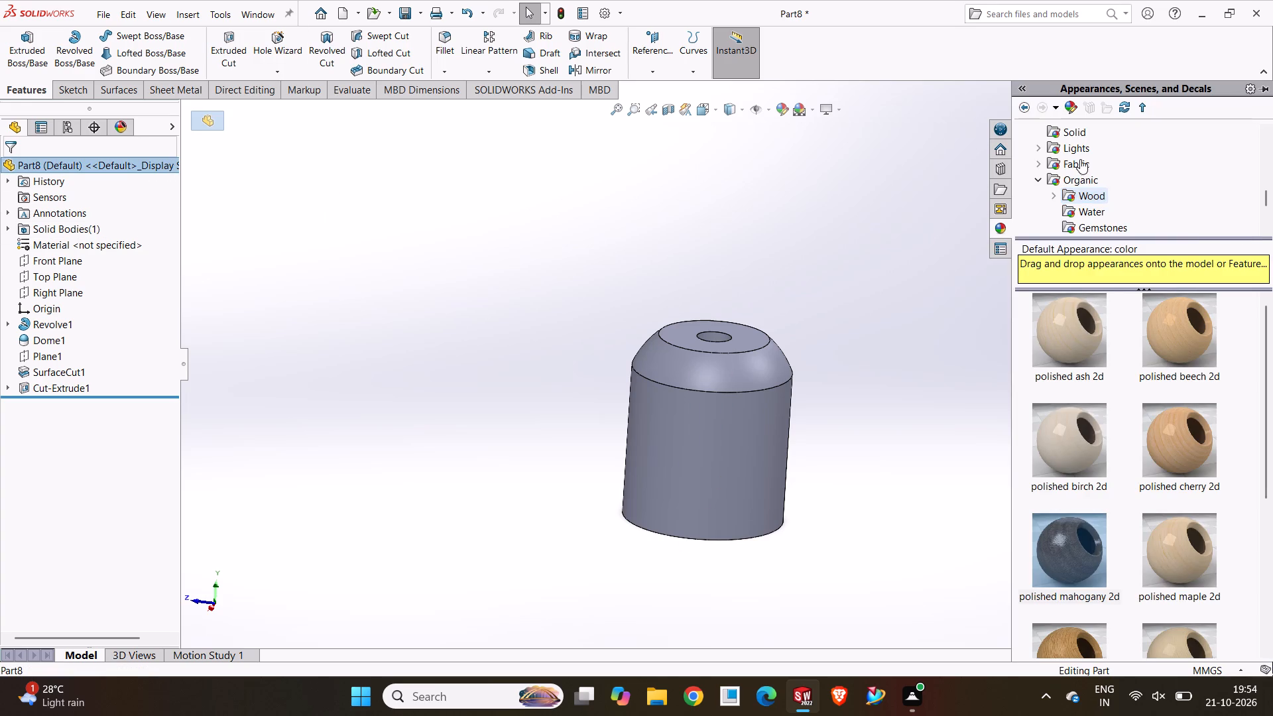
pyautogui.scroll(7, 1078, 159)
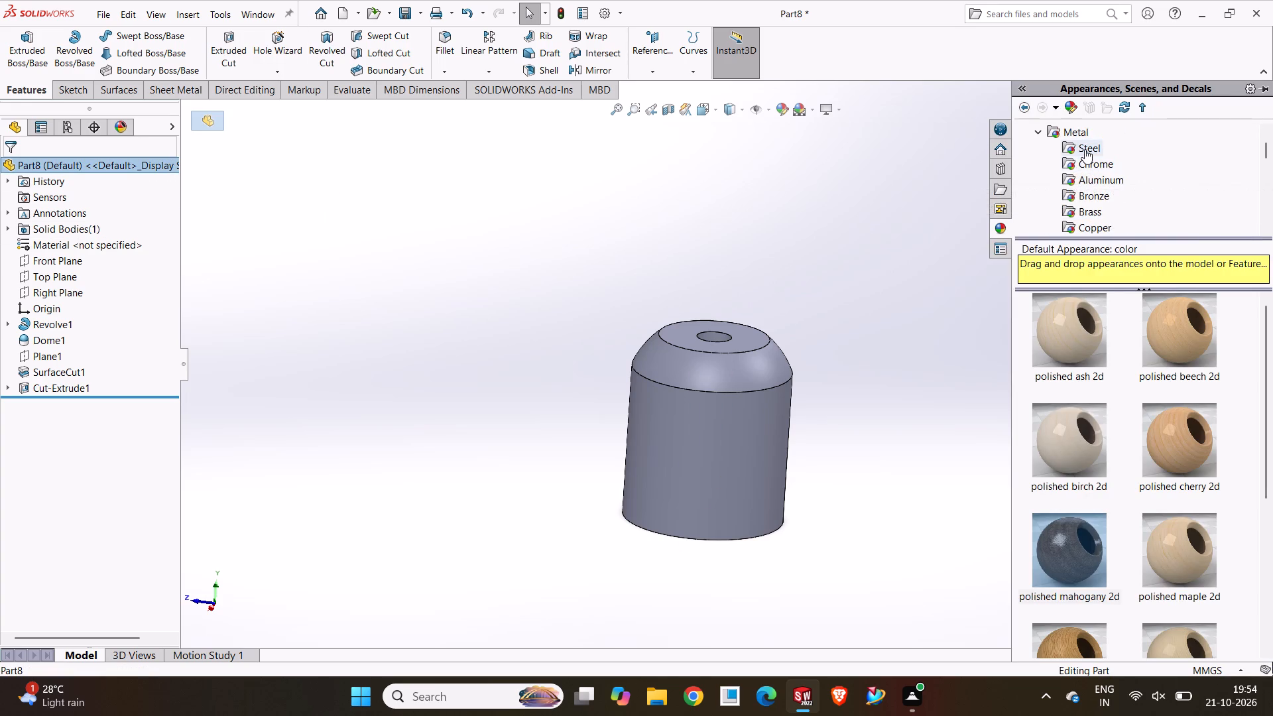
pyautogui.click(1085, 149)
pyautogui.doubleClick(1066, 317)
pyautogui.click(617, 281)
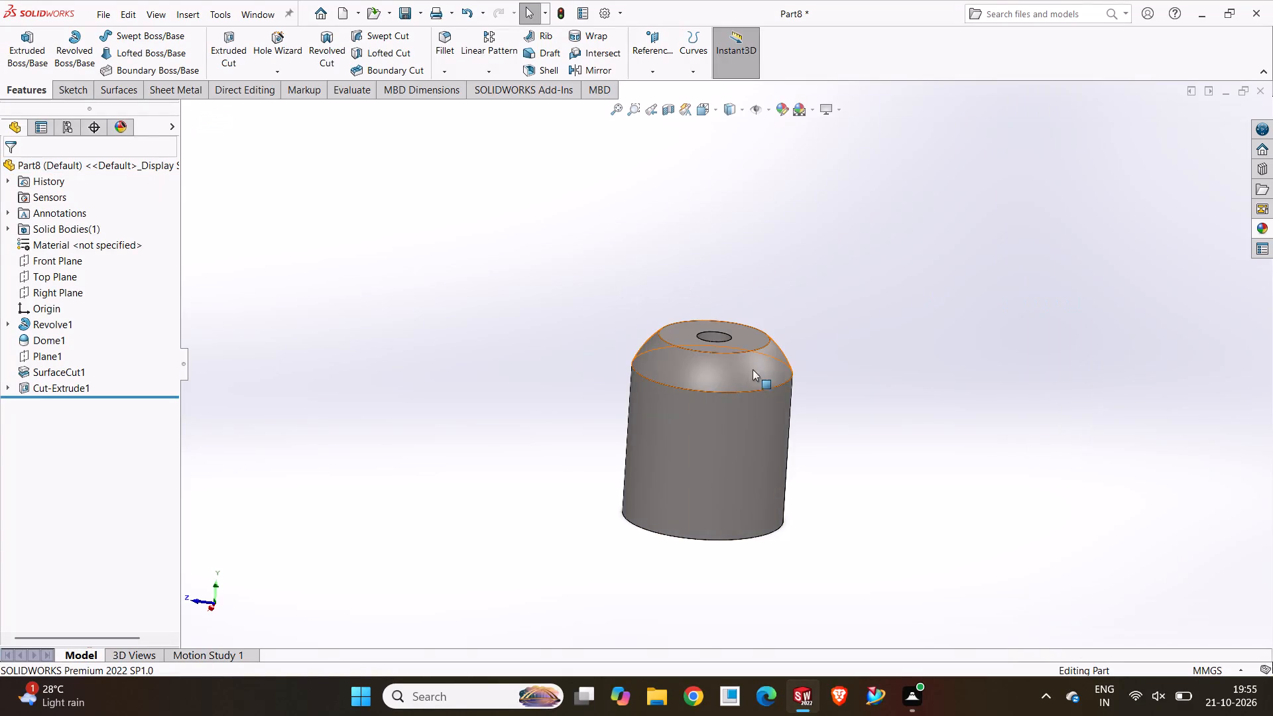
# Examine the steel-finished part from several angles, including its domed shoulder, flat top and central hole.
pyautogui.moveTo(751, 380); pyautogui.dragTo(733, 476, button='middle')
pyautogui.scroll(-9, 713, 370)
pyautogui.moveTo(707, 366); pyautogui.dragTo(723, 286, button='middle')
pyautogui.scroll(10, 723, 284)
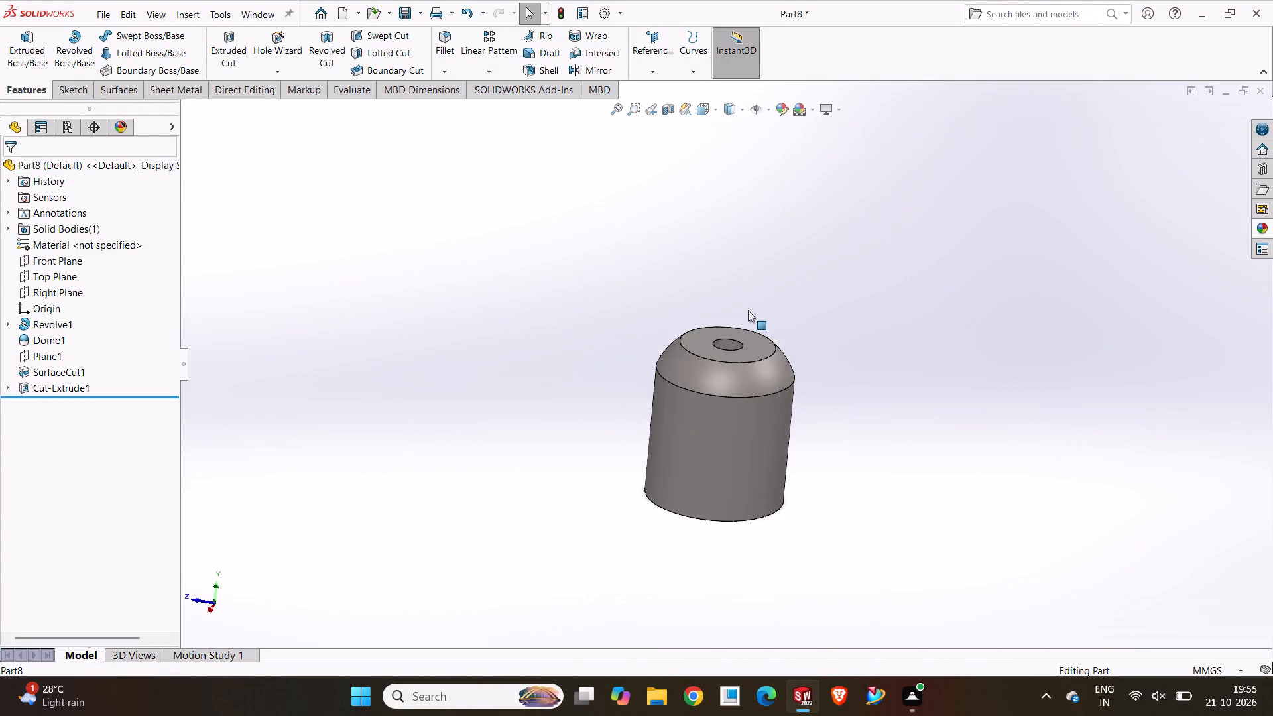
pyautogui.moveTo(749, 310); pyautogui.dragTo(915, 176, button='middle')
pyautogui.moveTo(913, 176); pyautogui.dragTo(740, 418, button='middle')
pyautogui.scroll(-3, 733, 414)
pyautogui.scroll(3, 731, 414)
pyautogui.moveTo(731, 413); pyautogui.dragTo(770, 357, button='middle')
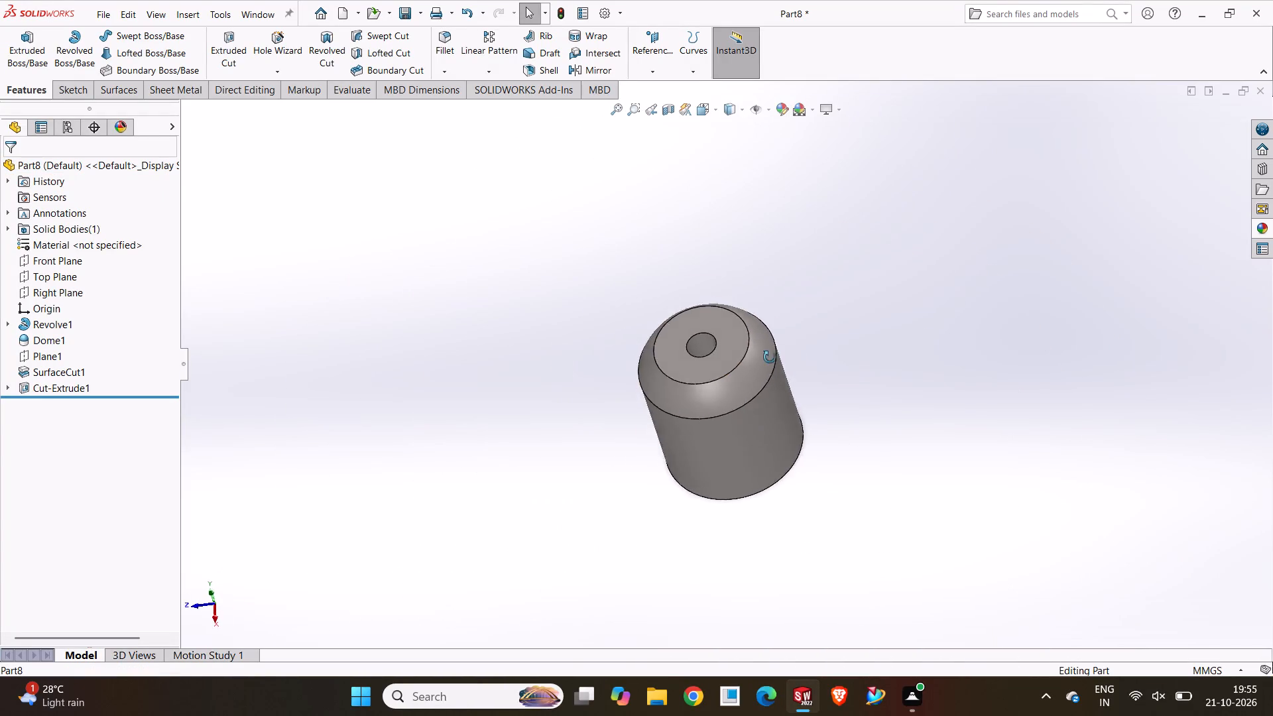
pyautogui.moveTo(770, 357); pyautogui.dragTo(684, 331, button='middle')
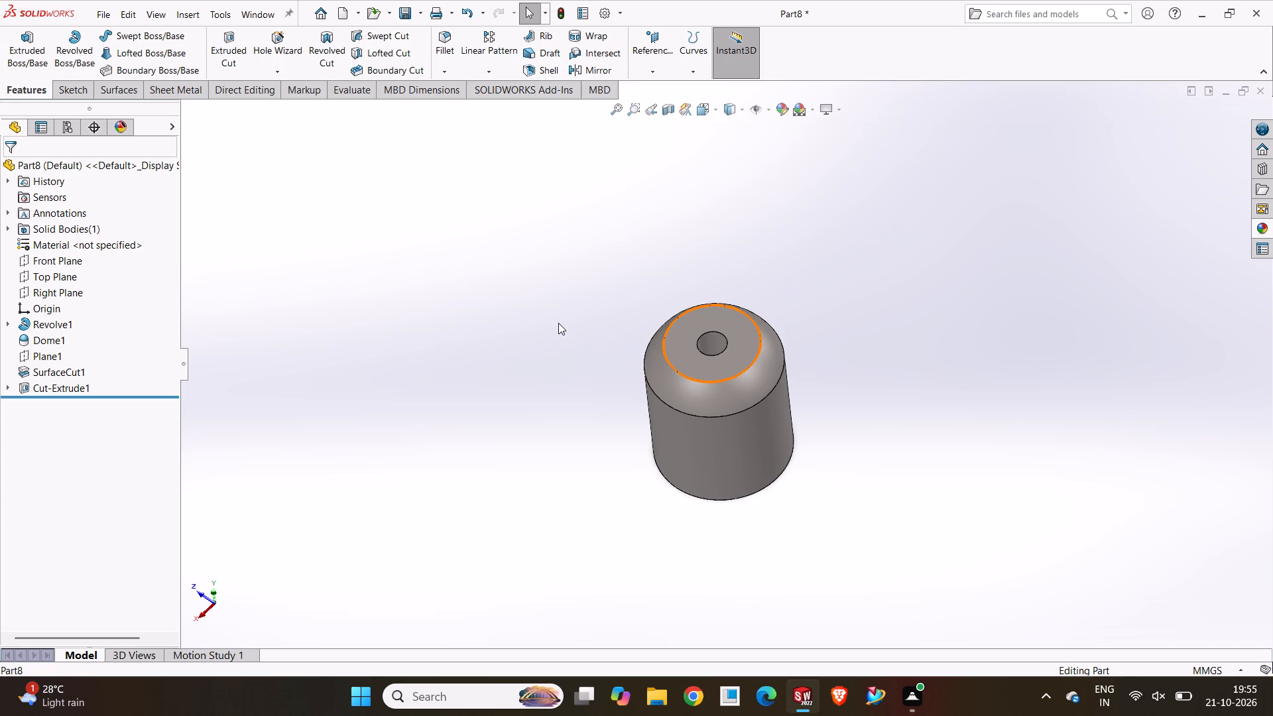
# Apply the chromium plate appearance to the cylindrical wall of the central blind hole.
pyautogui.scroll(-3, 672, 333)
pyautogui.click(696, 327)
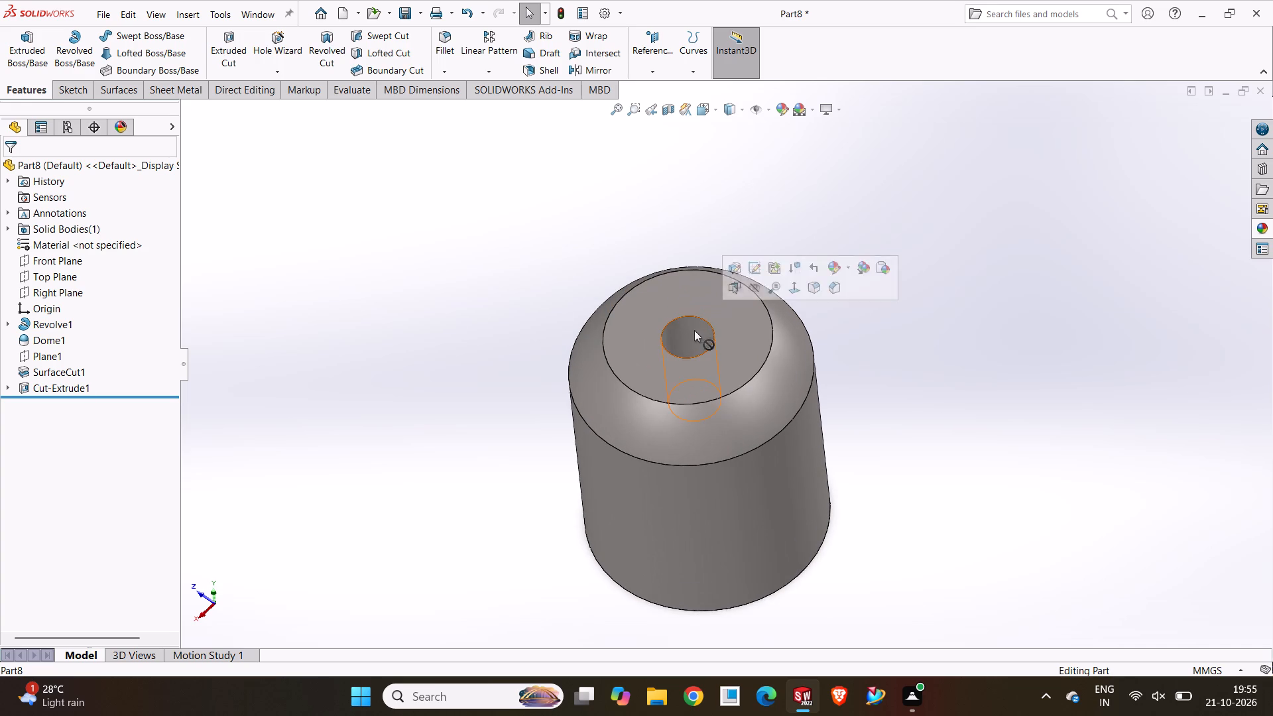
pyautogui.click(1258, 227)
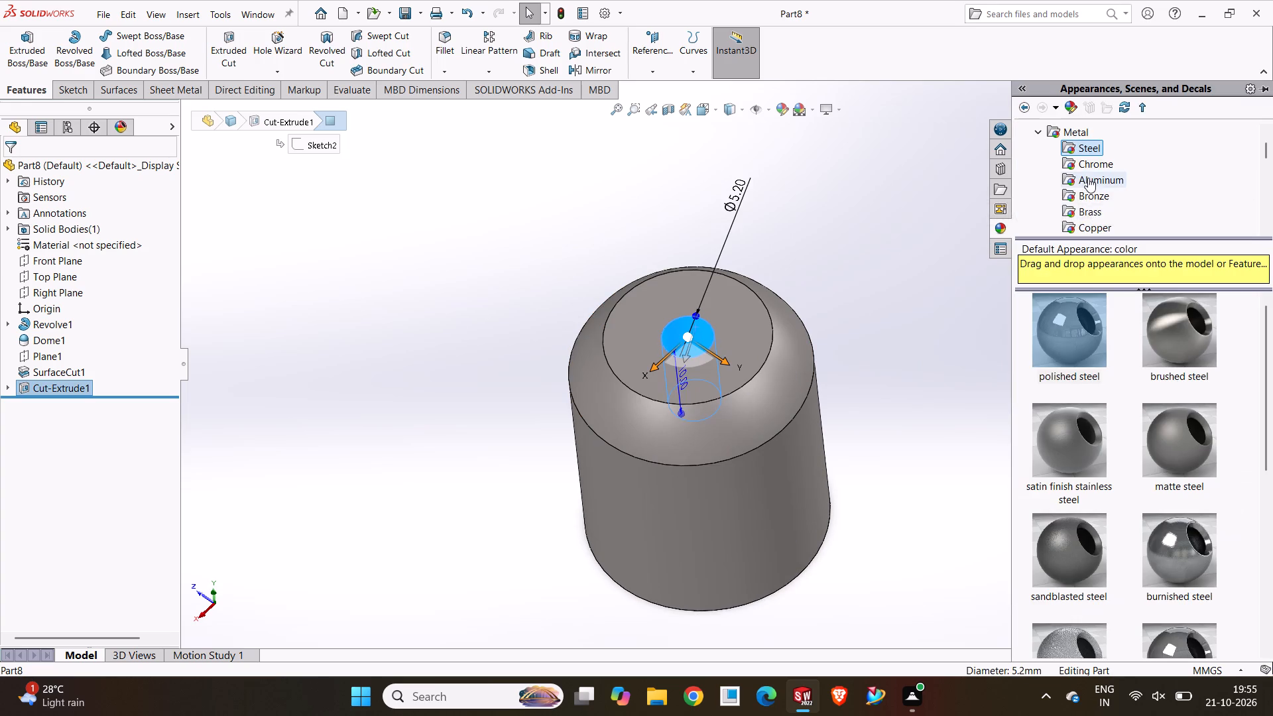
pyautogui.click(1089, 170)
pyautogui.doubleClick(1060, 335)
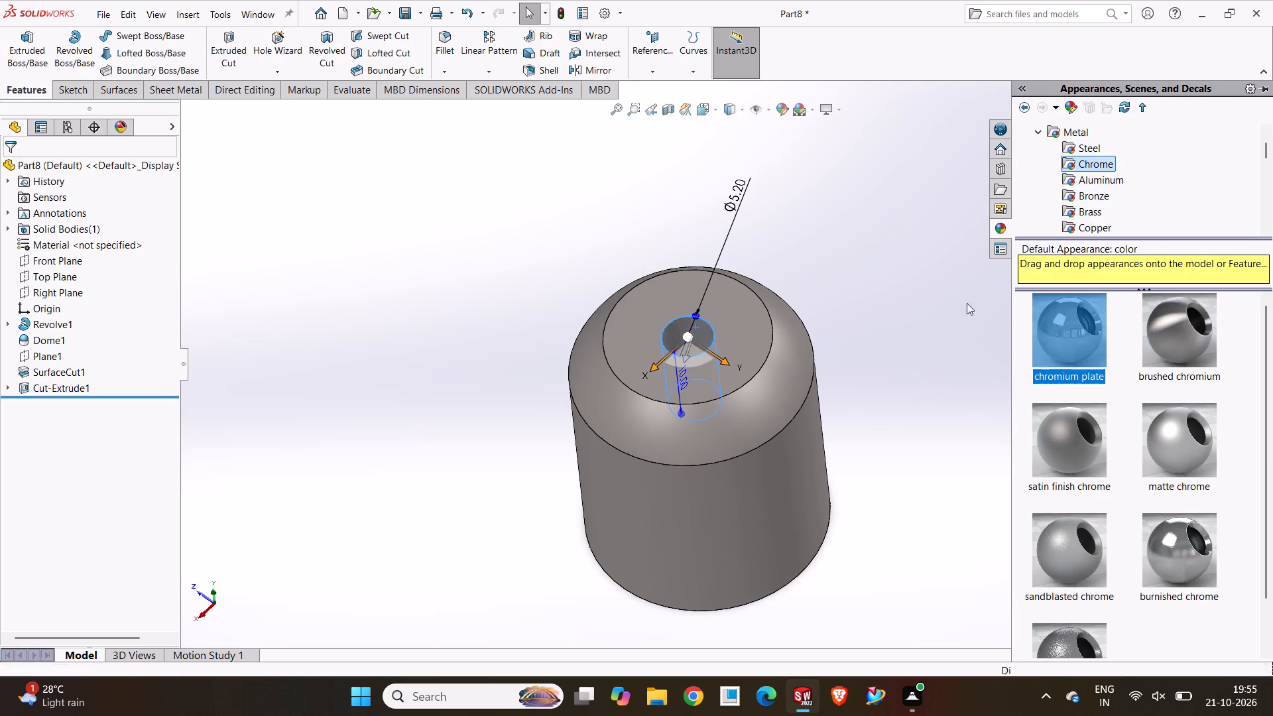
pyautogui.click(914, 261)
# Save the part in the SoidWorks Drawings folder as Manual Rocker Arm Punching Machine P8.
pyautogui.moveTo(741, 340); pyautogui.dragTo(750, 324, button='middle')
pyautogui.moveTo(750, 323); pyautogui.dragTo(755, 299, button='middle')
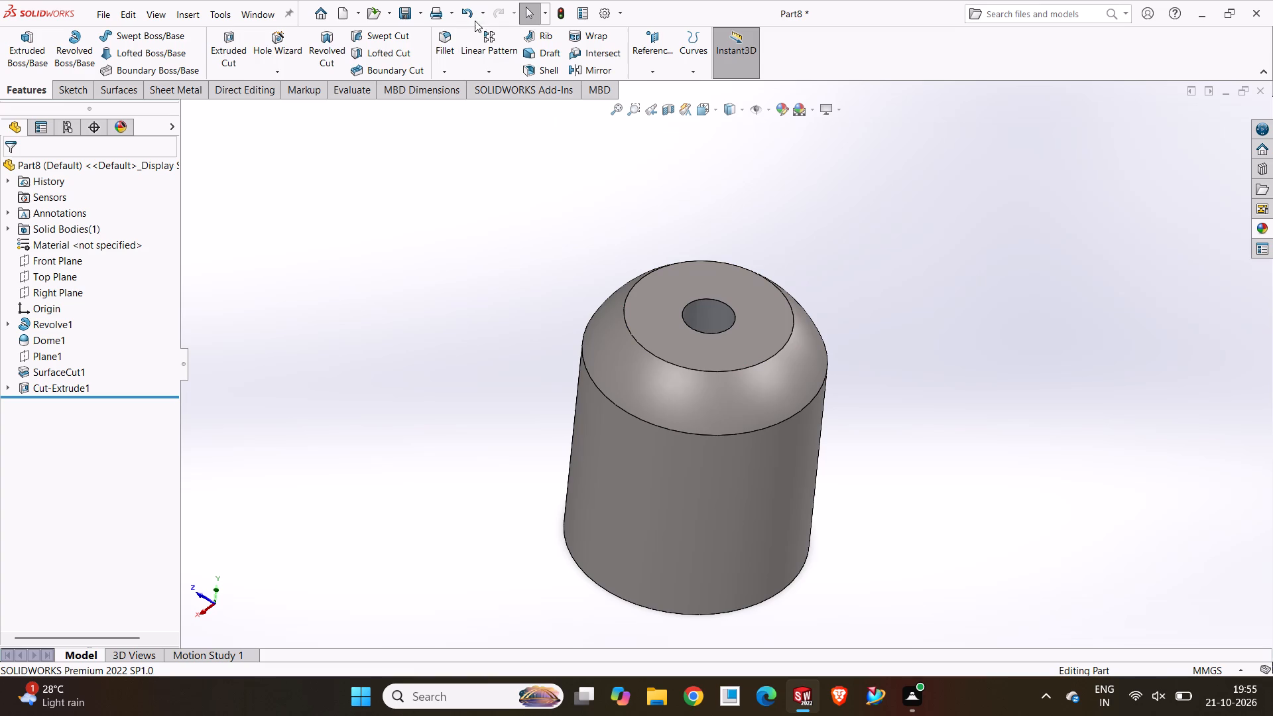
pyautogui.click(421, 15)
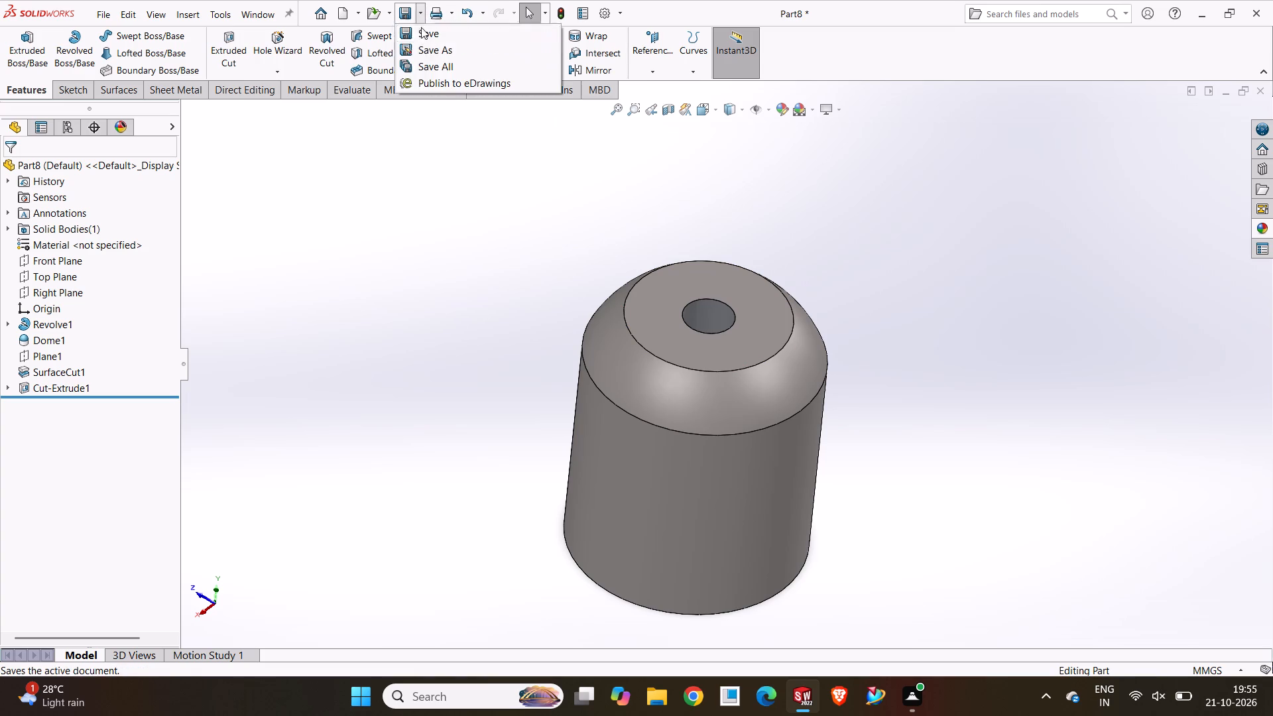
pyautogui.click(426, 50)
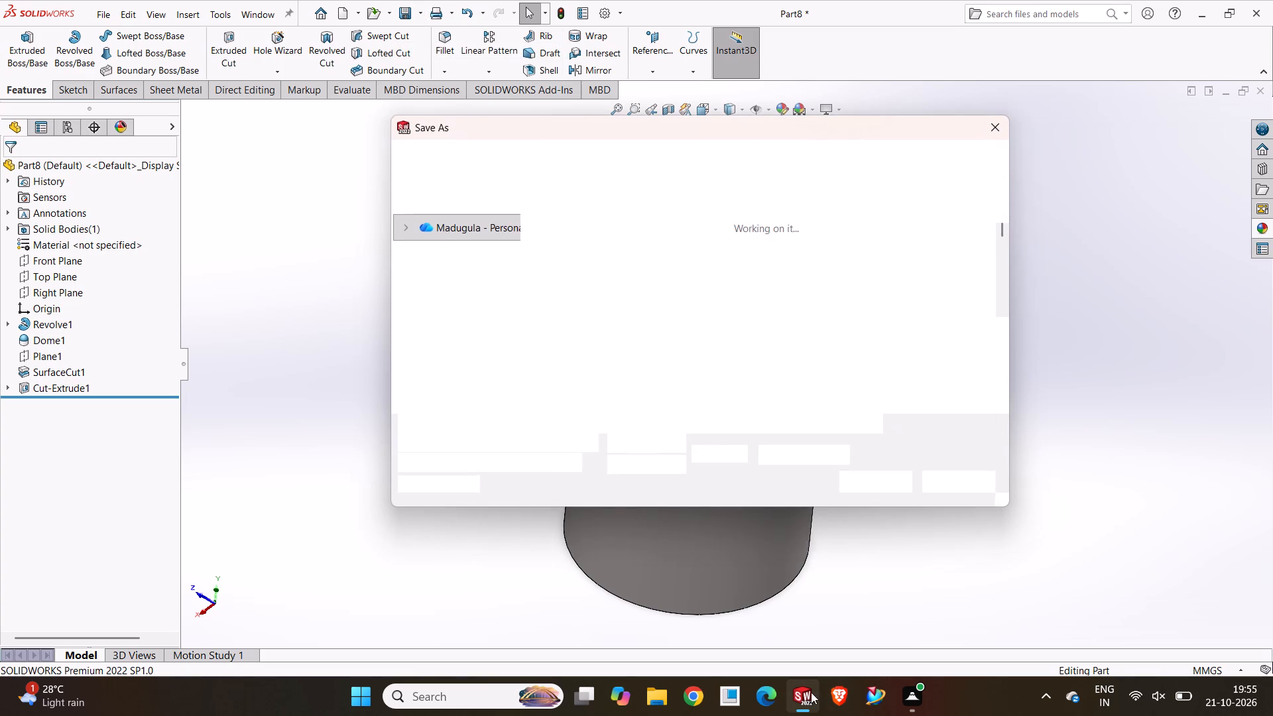
pyautogui.moveTo(549, 353); pyautogui.dragTo(448, 363)
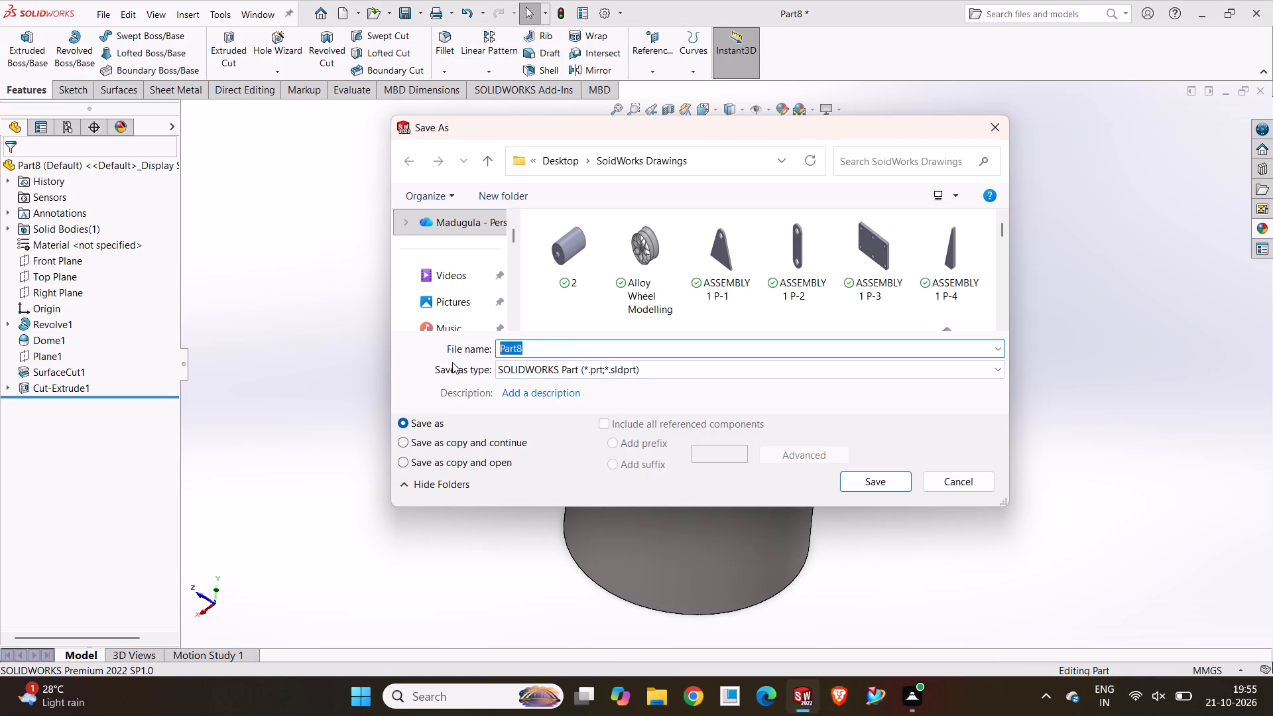
pyautogui.press('m')
pyautogui.press('Down')
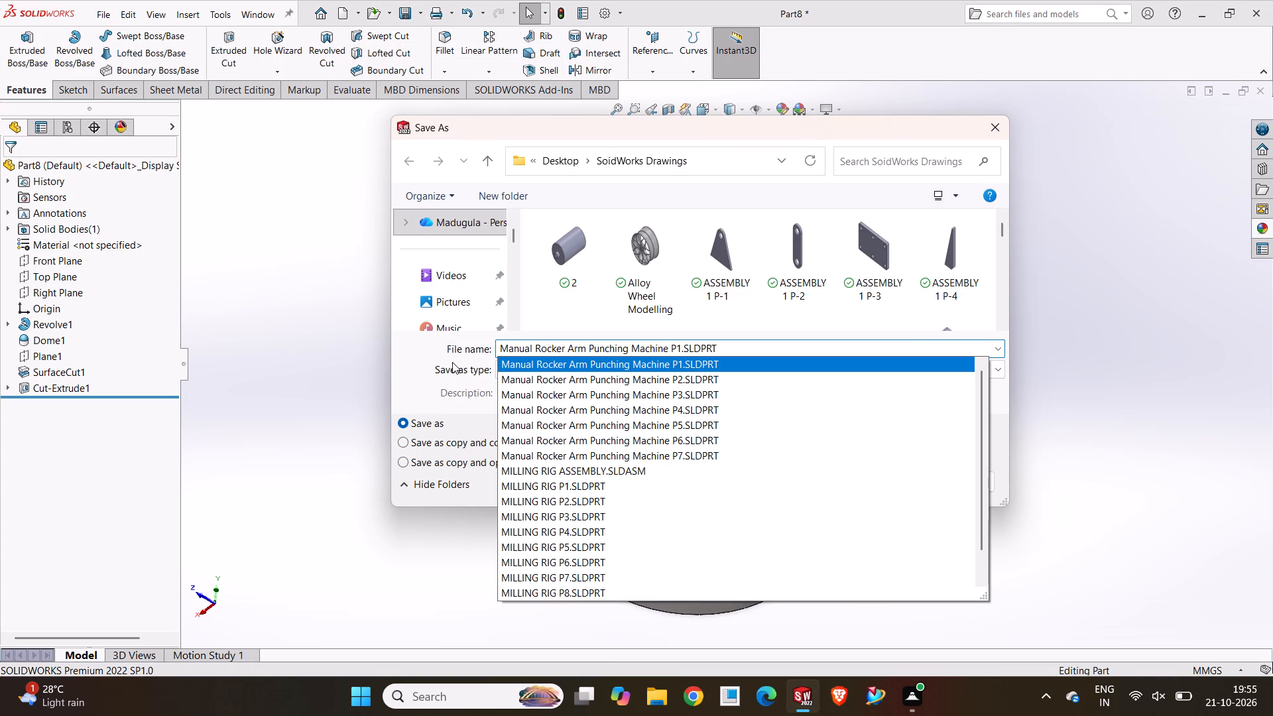
pyautogui.press('Down')
pyautogui.press('Down')
pyautogui.press('Down')
pyautogui.press('Down')
pyautogui.press('Down')
pyautogui.press('Down')
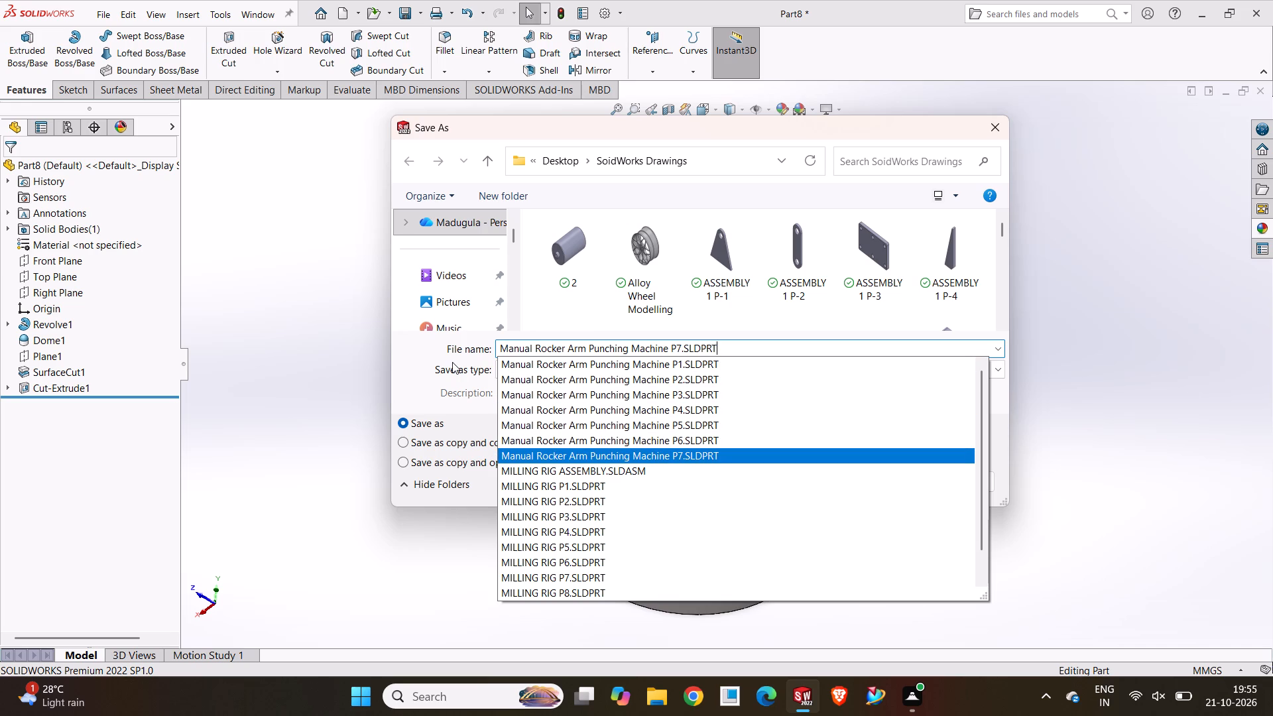
pyautogui.press('Left')
pyautogui.press('Left')
pyautogui.press('Left')
pyautogui.press('Left')
pyautogui.press('Left')
pyautogui.press('Left')
pyautogui.press('Left')
pyautogui.press('BackSpace')
pyautogui.press('8')
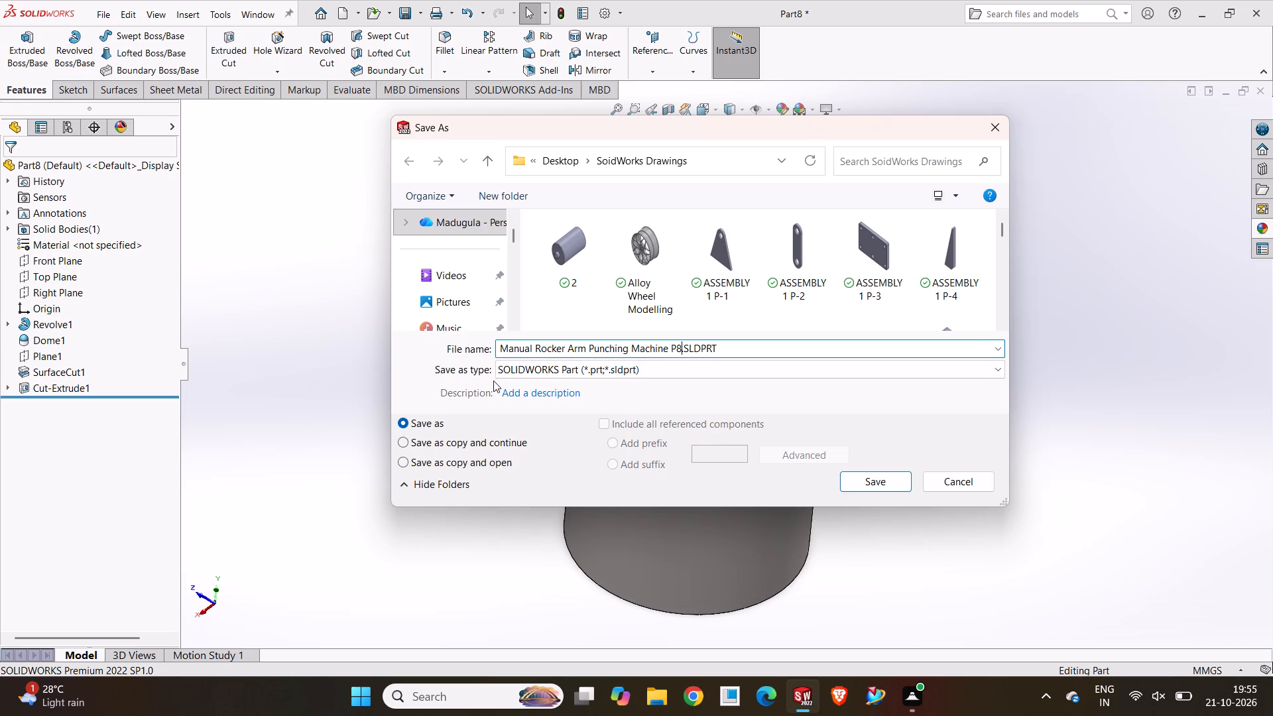
pyautogui.click(886, 488)
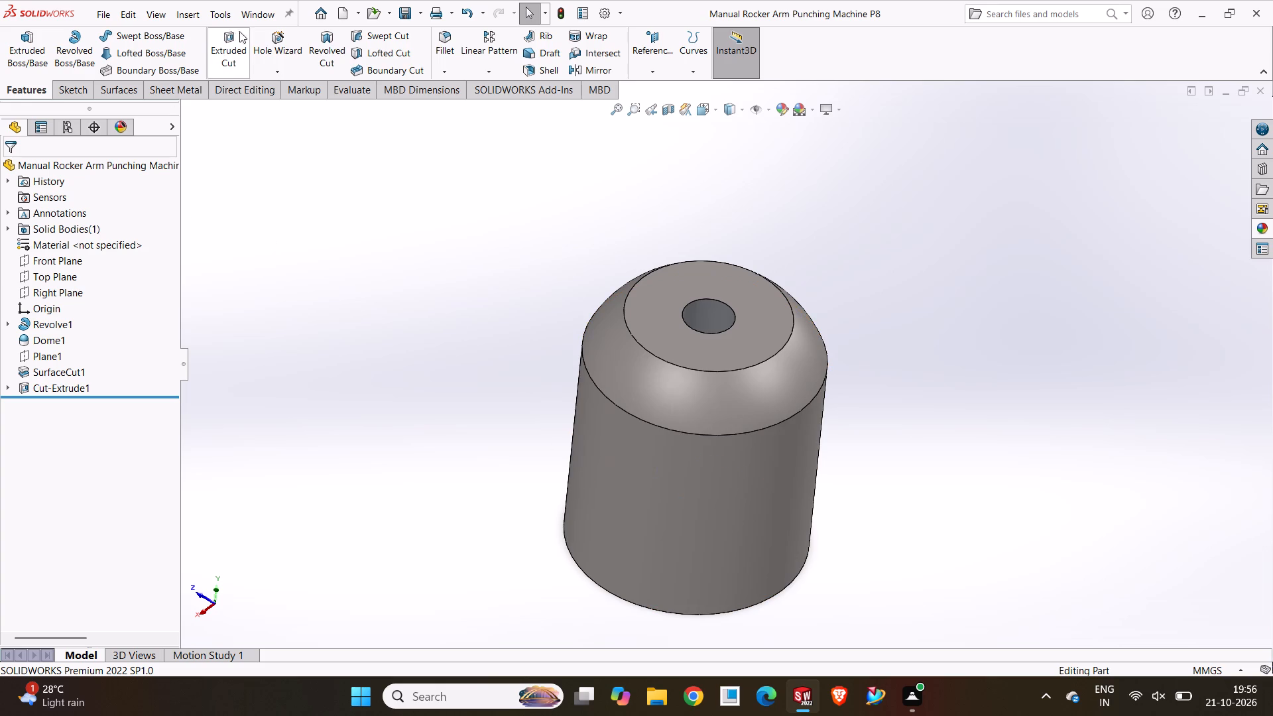
# Create a new part document.
pyautogui.click(345, 9)
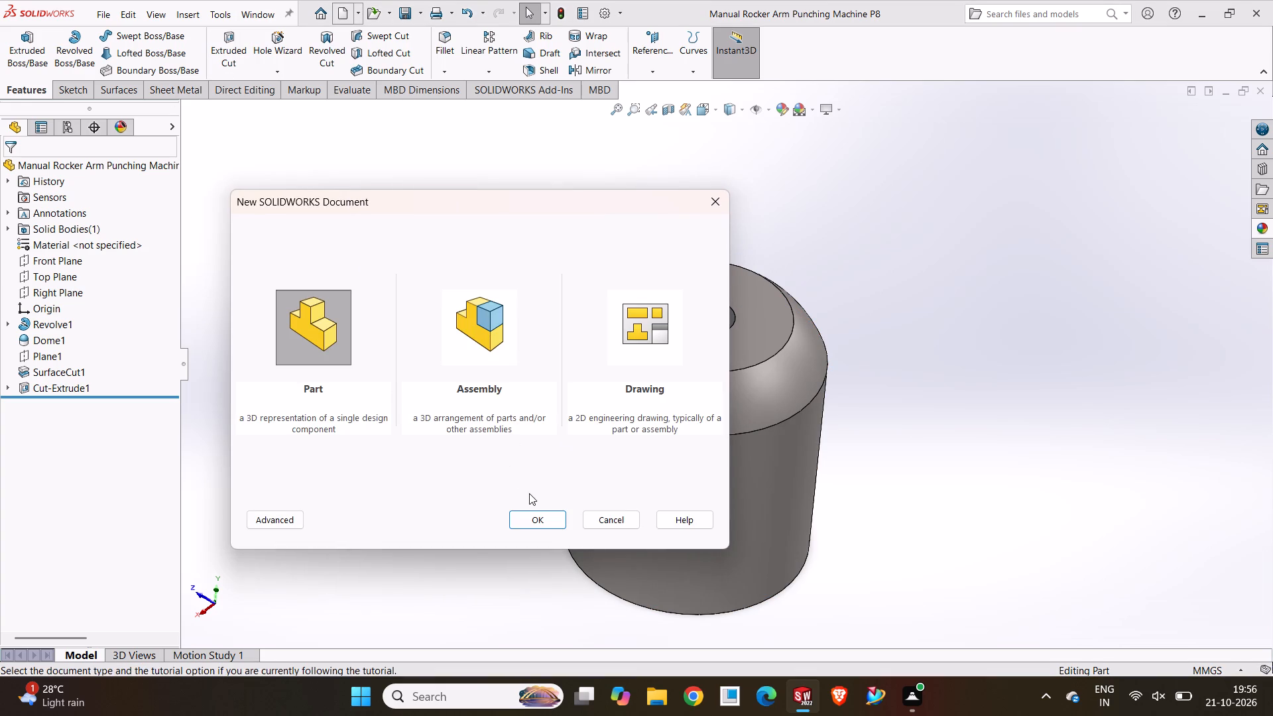
pyautogui.click(536, 518)
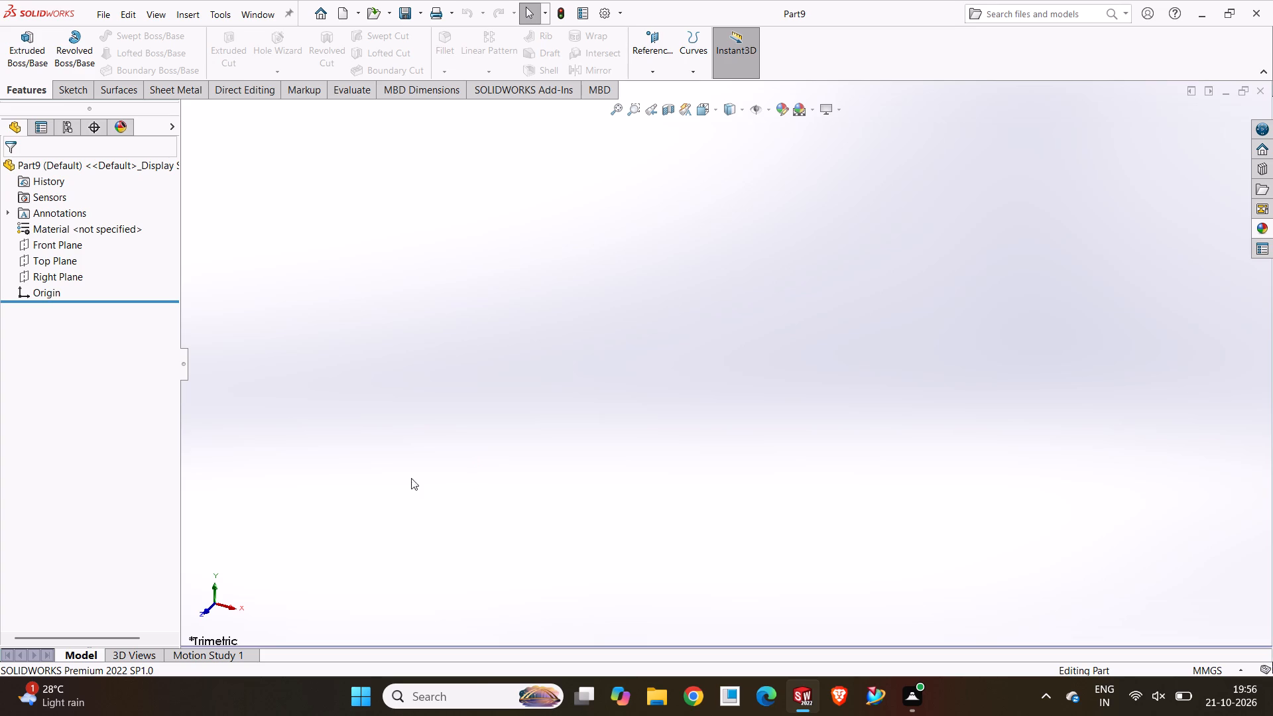
# Start a sketch on the Front Plane and draw a vertical line about 84 mm long upward from the origin.
pyautogui.click(72, 250)
pyautogui.click(84, 237)
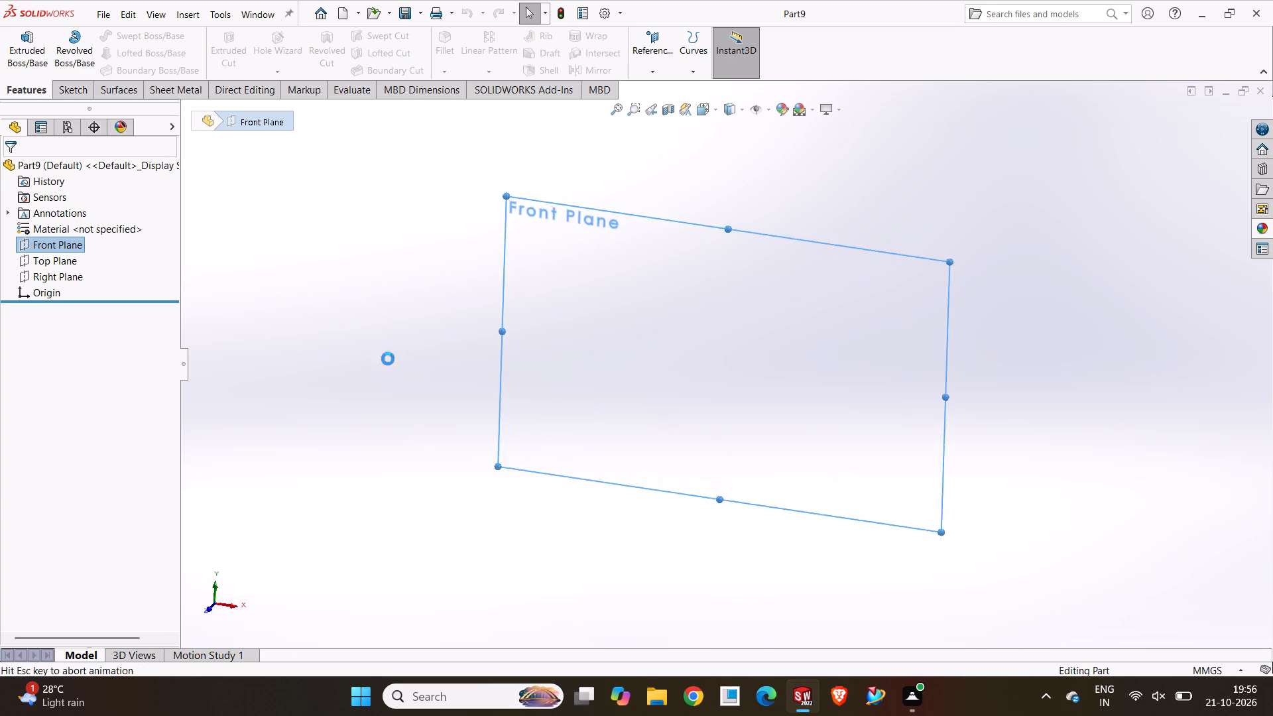
pyautogui.click(403, 382)
pyautogui.scroll(-3, 755, 256)
pyautogui.scroll(2, 751, 258)
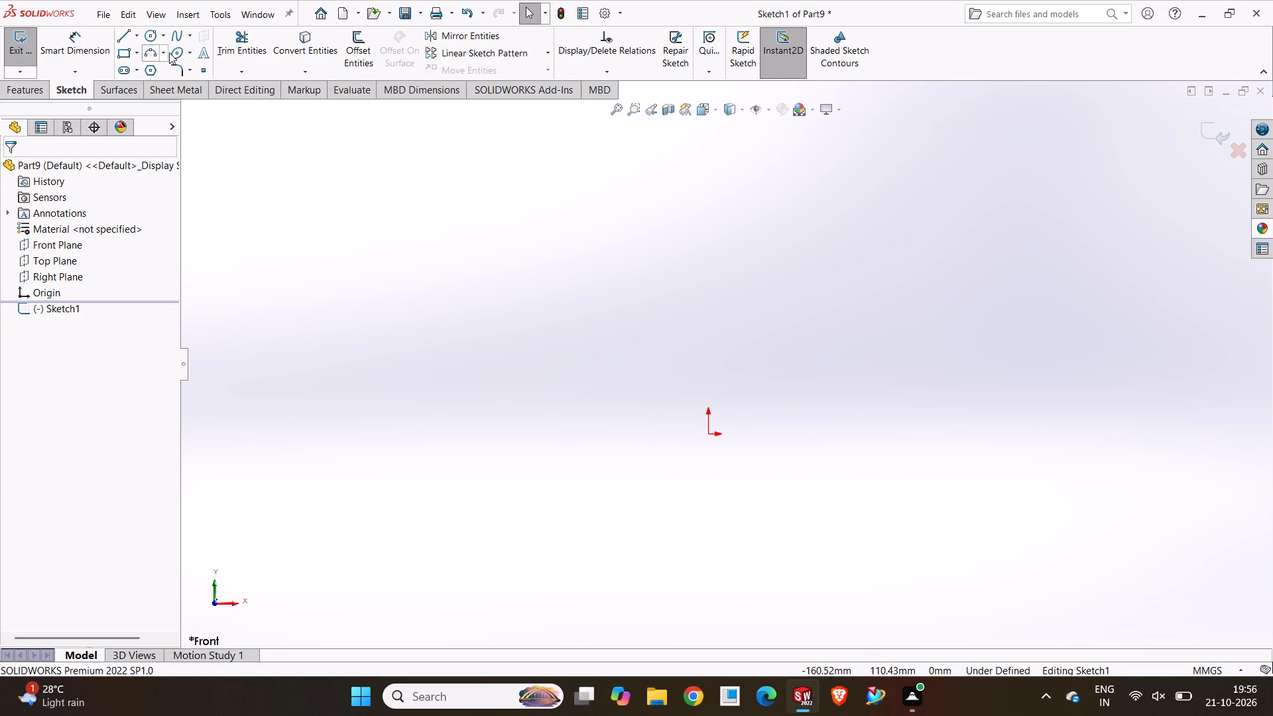
pyautogui.click(124, 31)
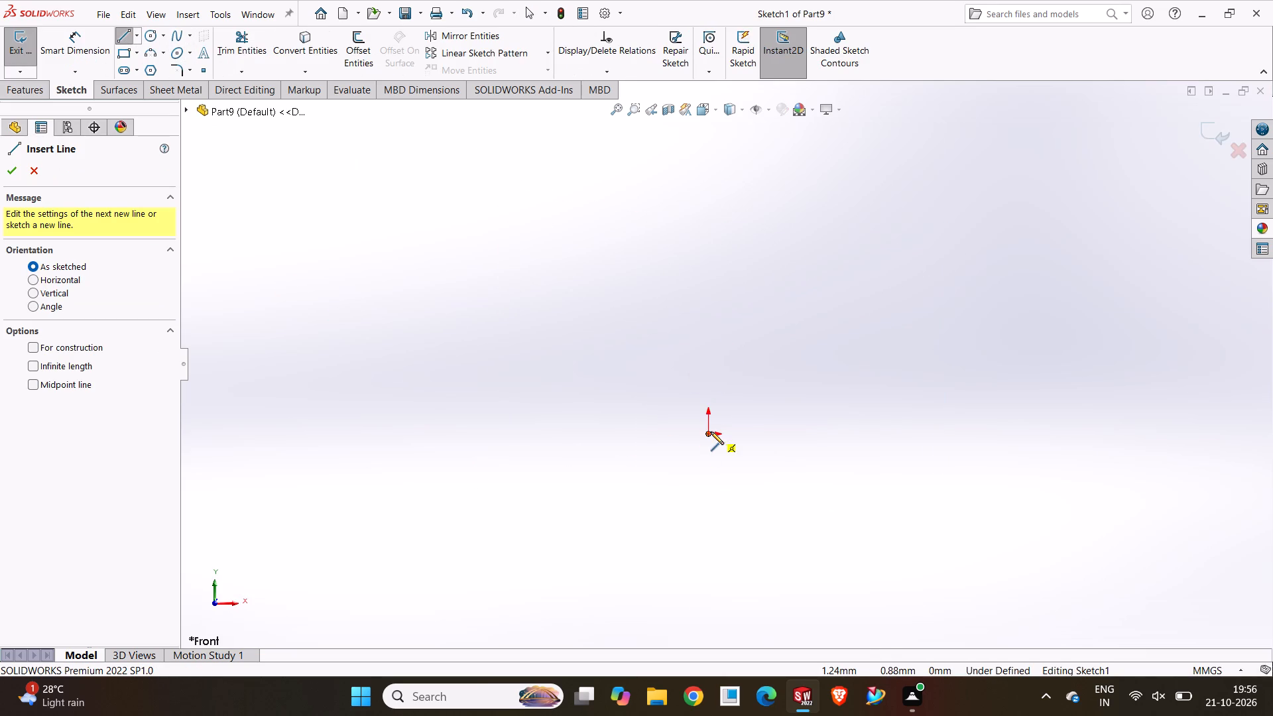
pyautogui.click(710, 432)
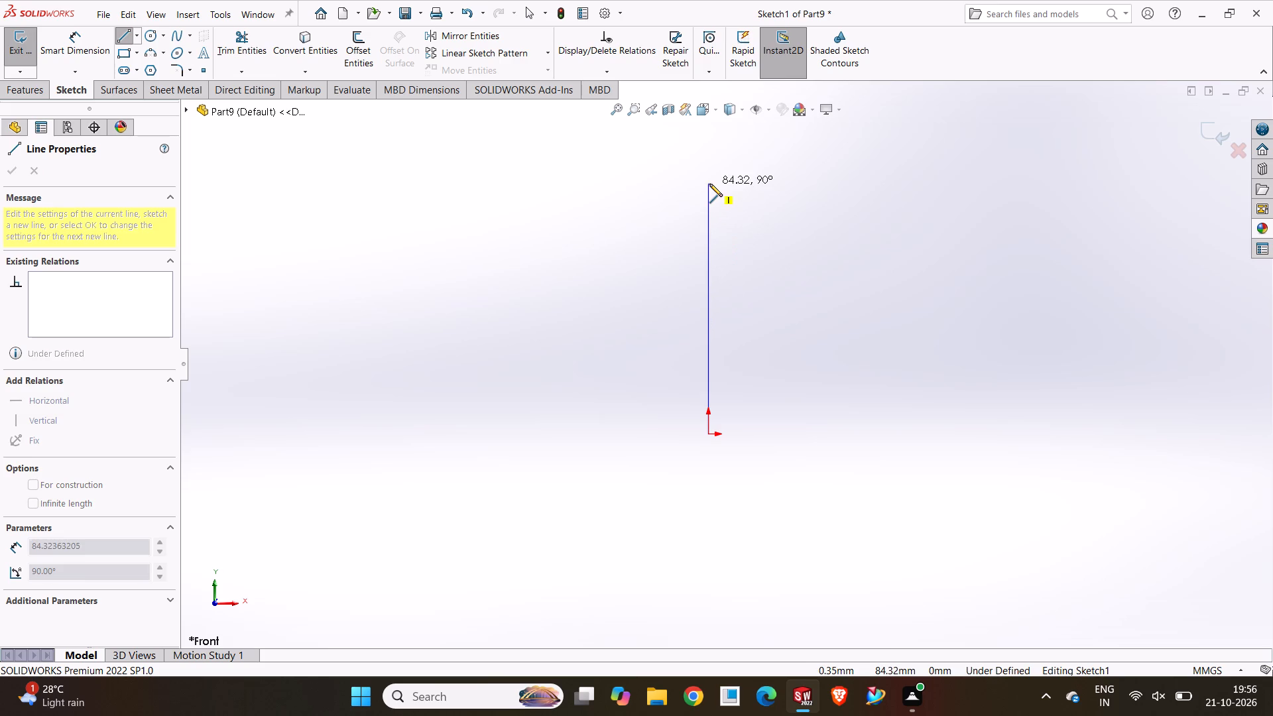
pyautogui.click(709, 184)
pyautogui.press('Escape')
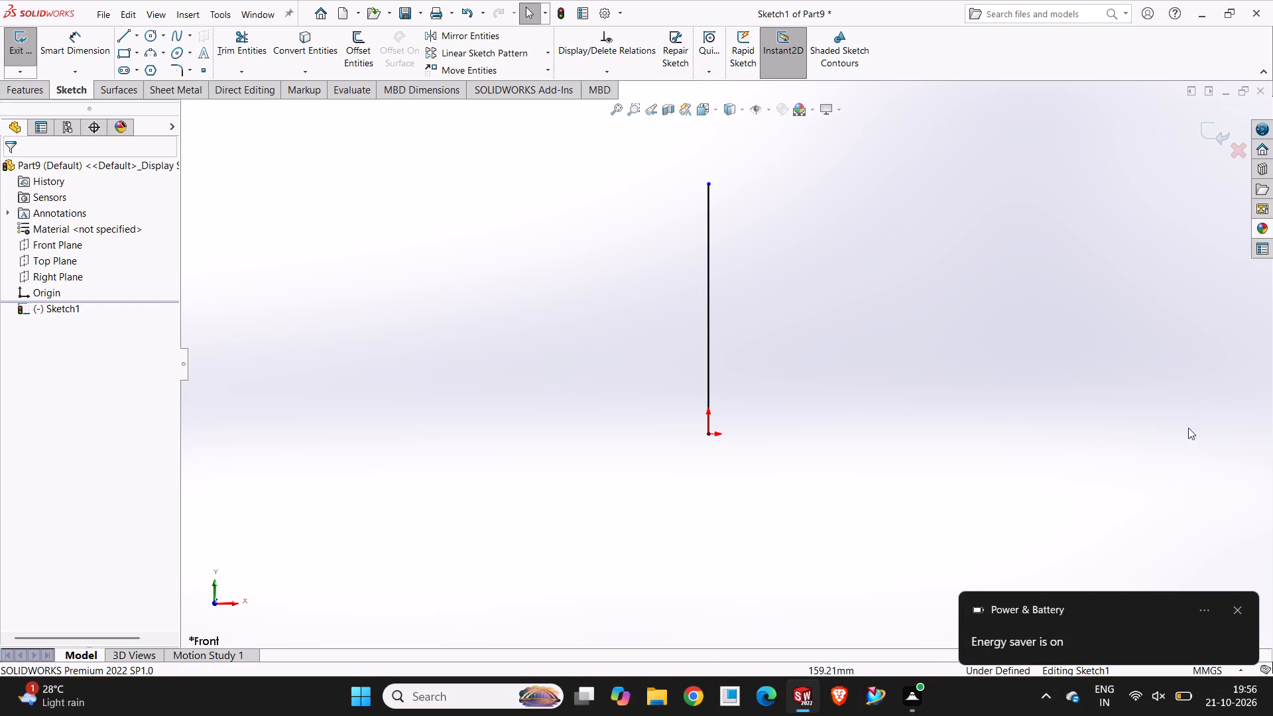
pyautogui.click(1235, 611)
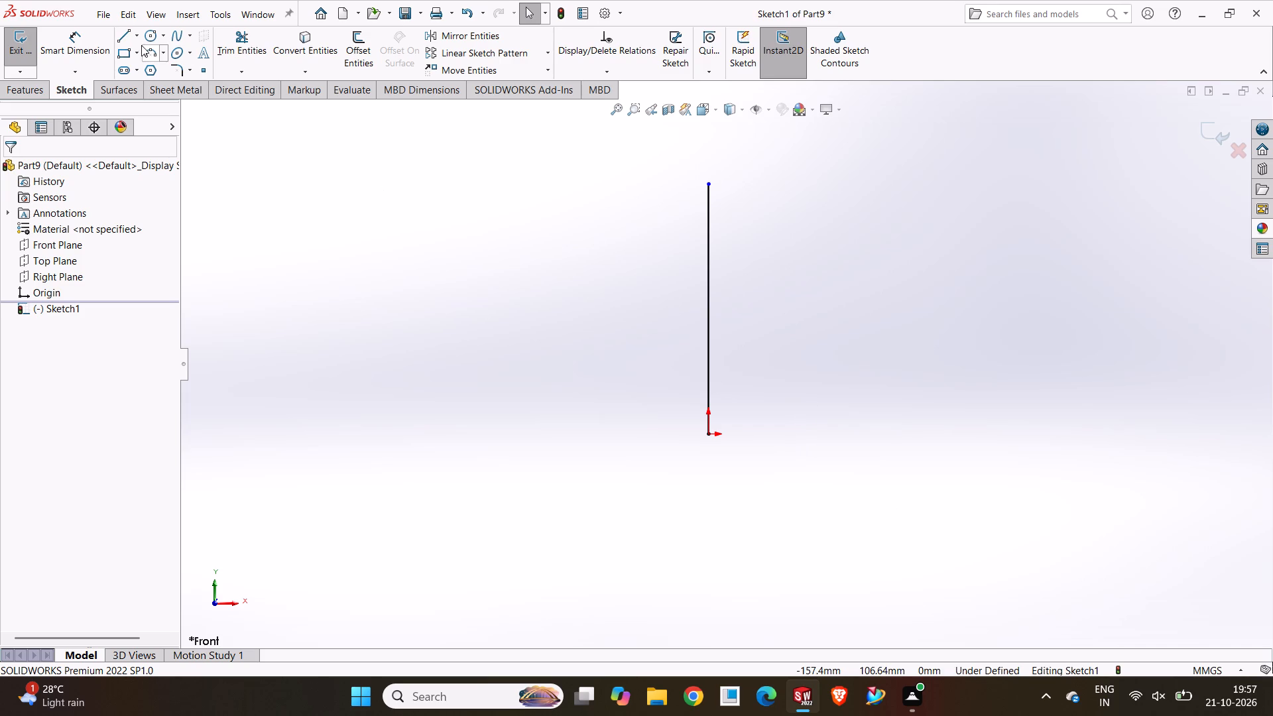
# Sketch a horizontal line about 9 mm long from the origin in the negative X direction.
pyautogui.click(127, 34)
pyautogui.scroll(-3, 586, 414)
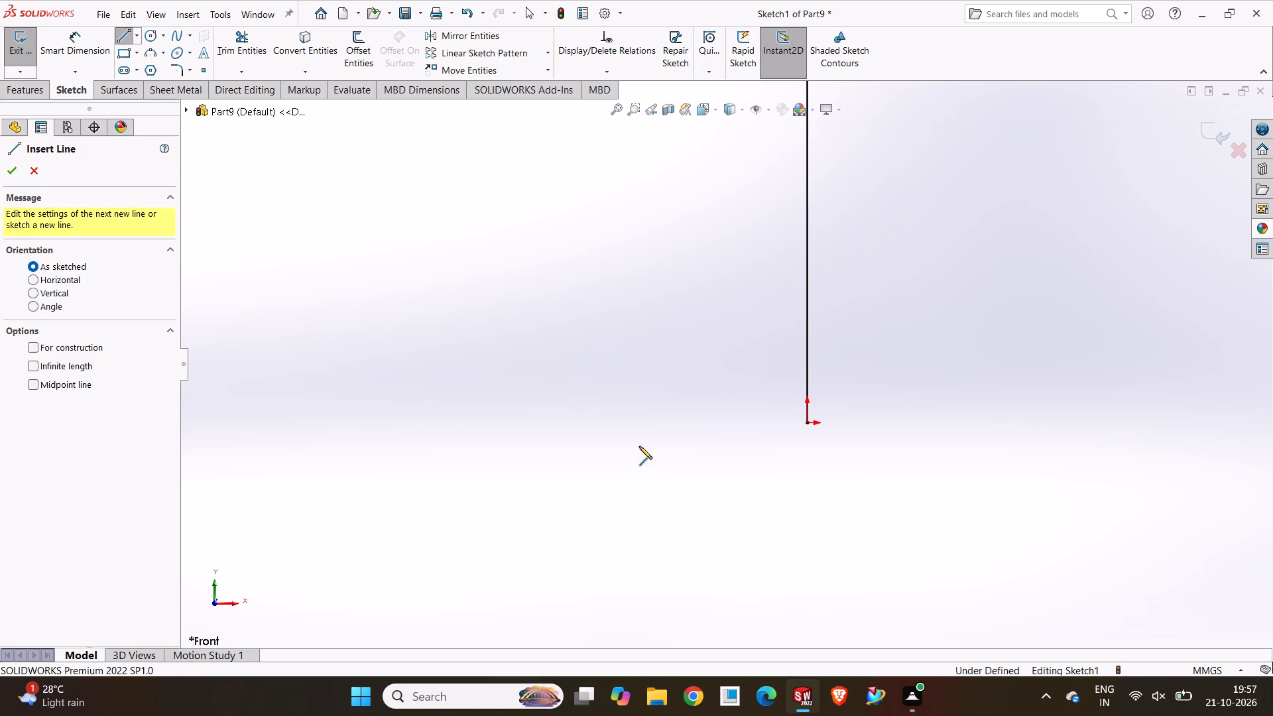
pyautogui.click(806, 424)
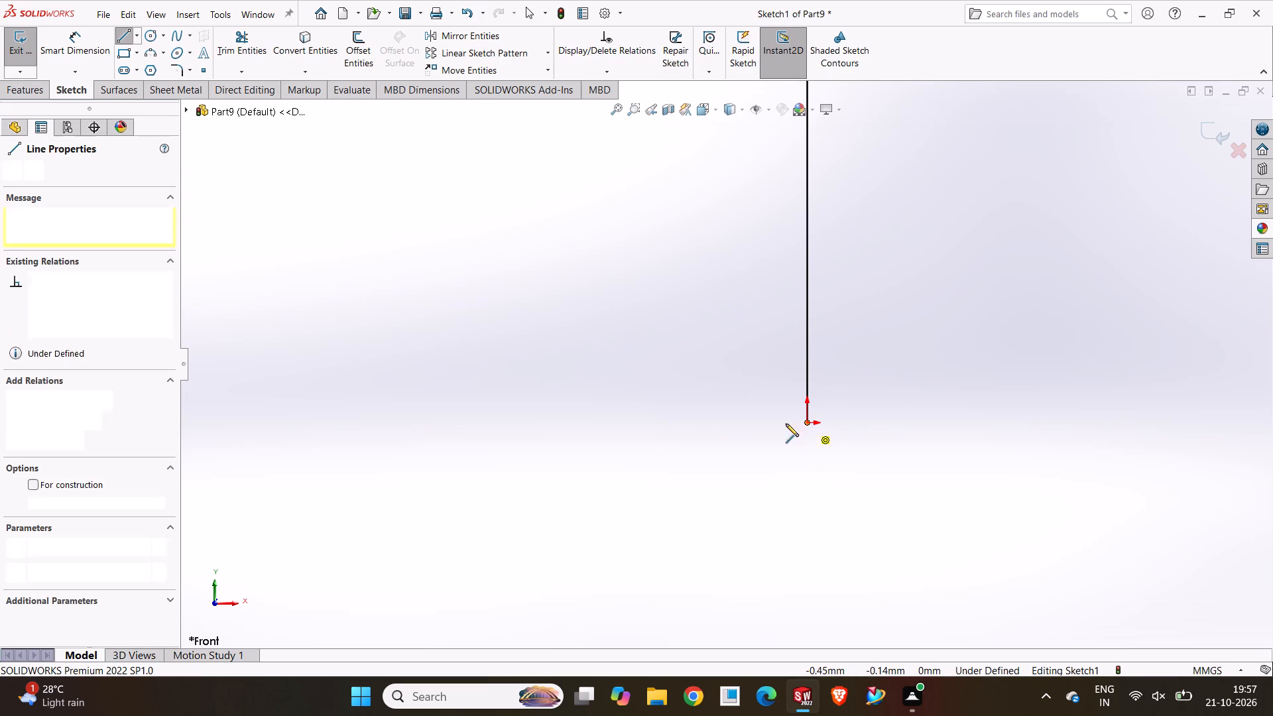
pyautogui.click(760, 424)
pyautogui.rightClick(760, 424)
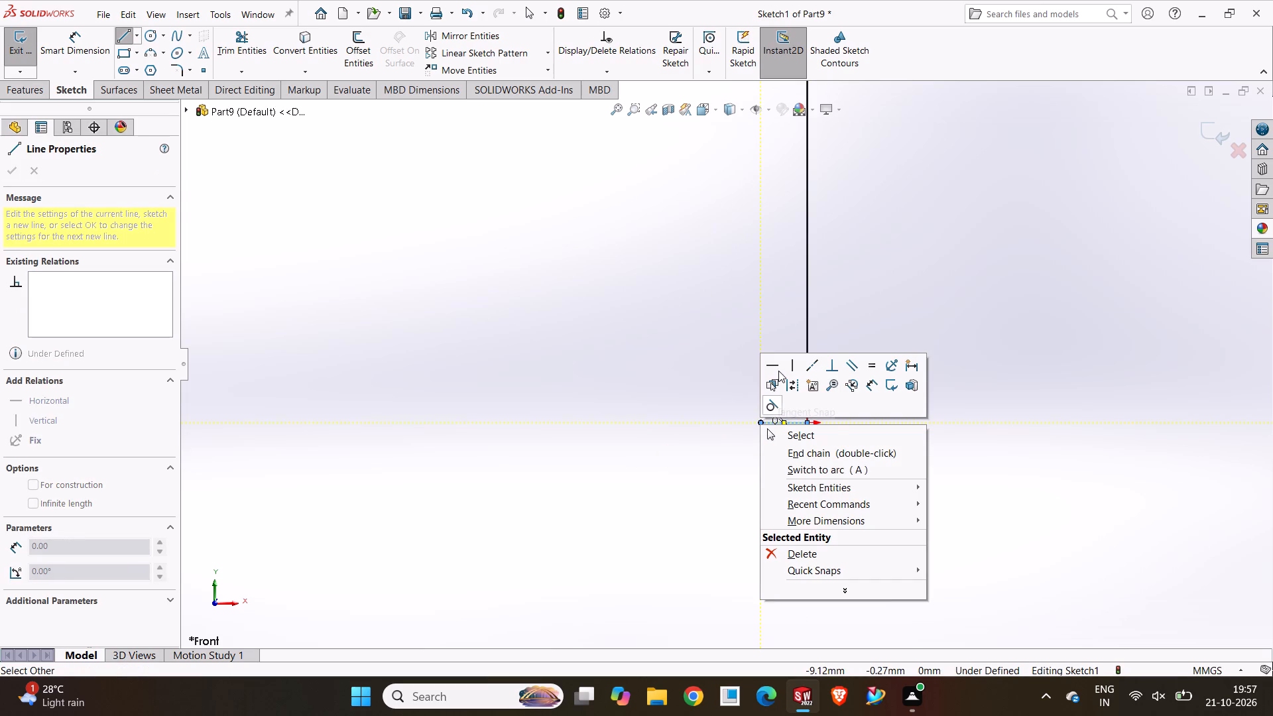
pyautogui.click(780, 437)
pyautogui.click(693, 402)
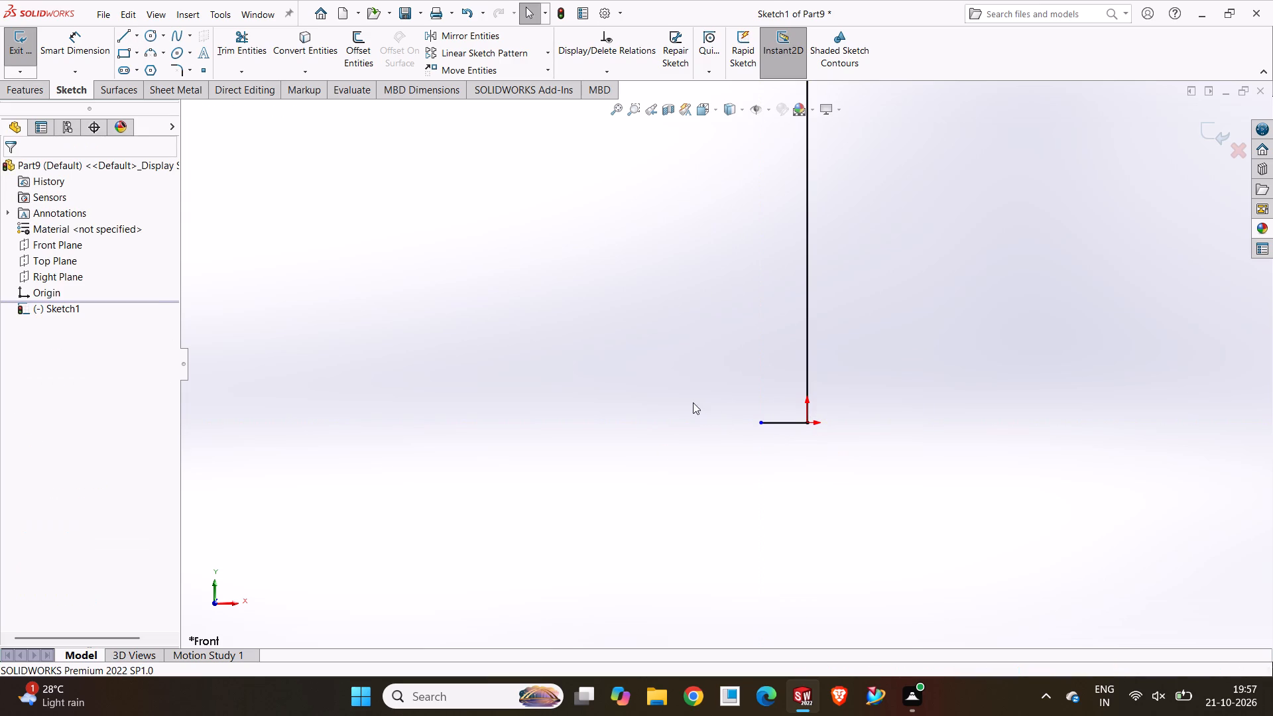
# Sketch a horizontal line about 14 mm long from the vertical line's upper end in the negative X direction.
pyautogui.click(122, 30)
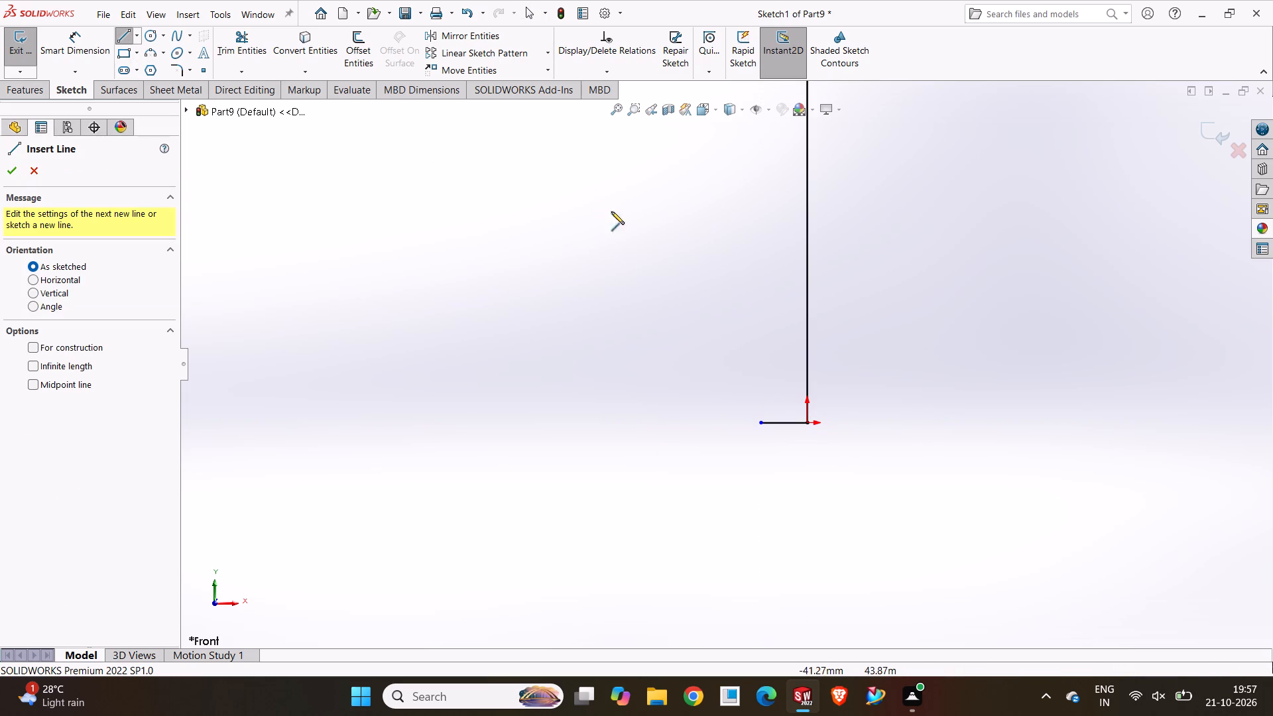
pyautogui.scroll(3, 696, 246)
pyautogui.scroll(-3, 752, 187)
pyautogui.click(784, 142)
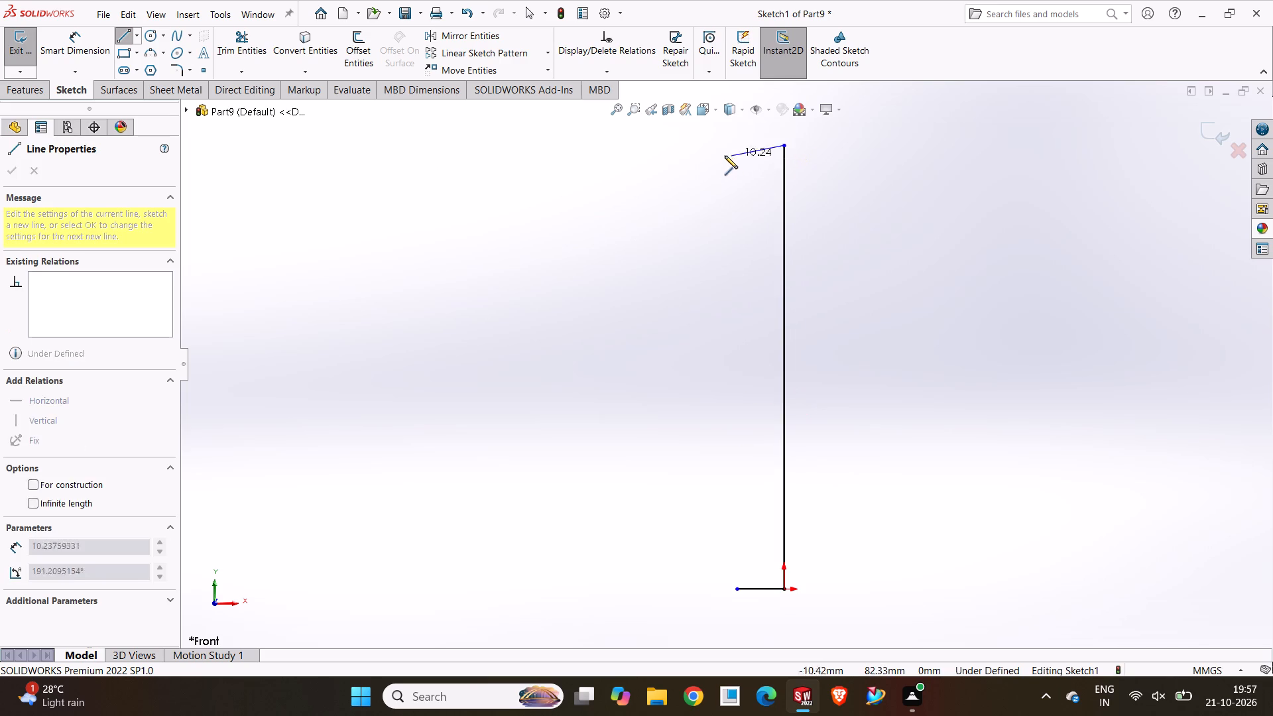
pyautogui.click(708, 147)
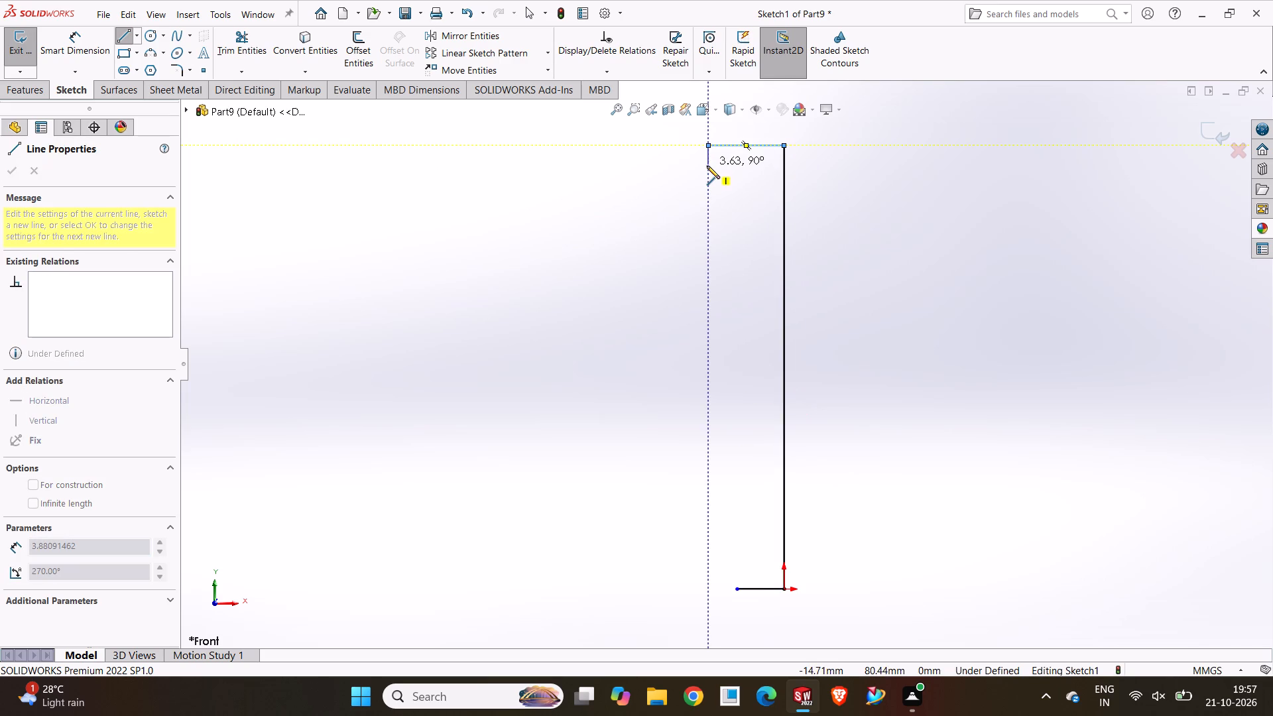
pyautogui.rightClick(705, 165)
pyautogui.click(740, 170)
pyautogui.click(670, 176)
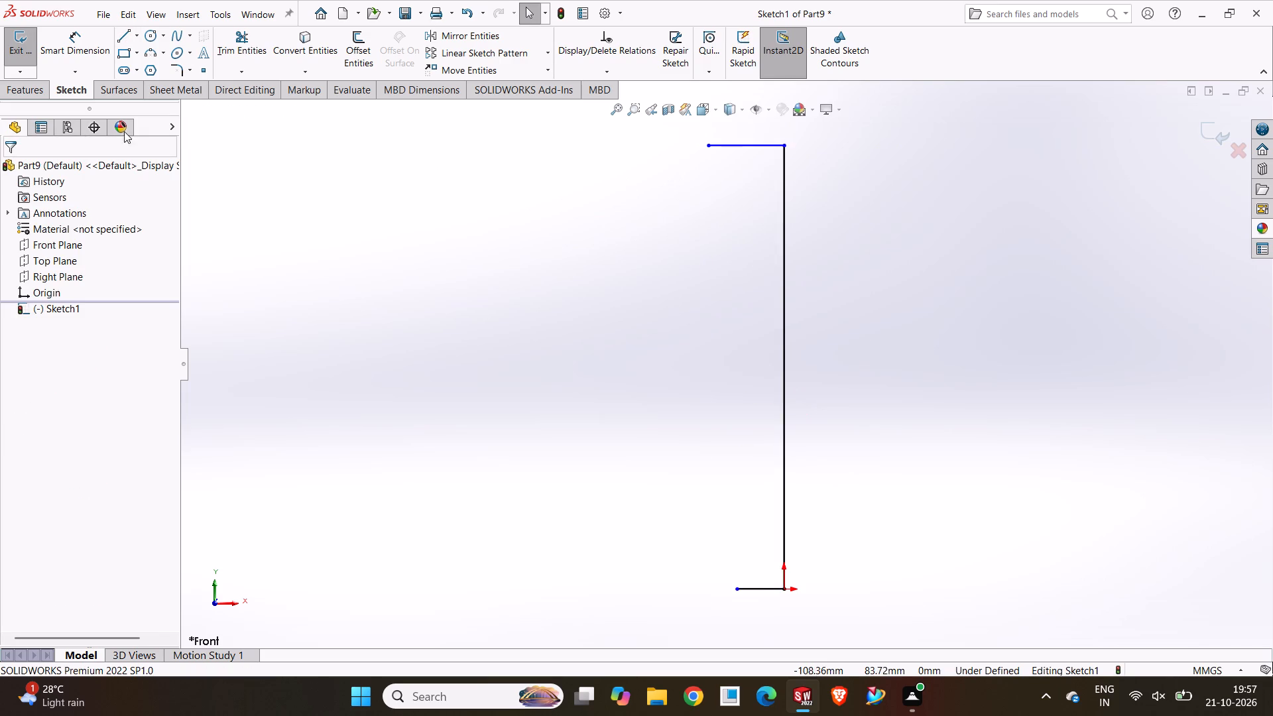
# Dimension the long vertical line with a length of 18+14, giving 32 mm.
pyautogui.click(70, 63)
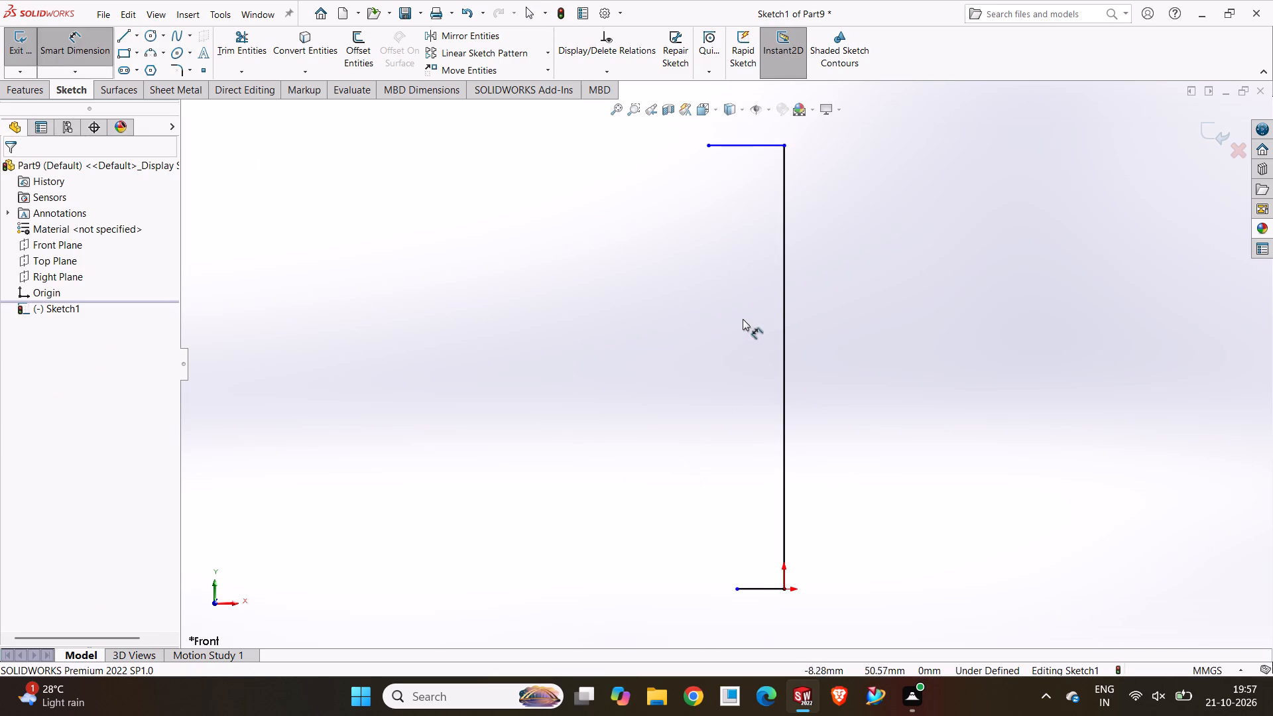
pyautogui.click(780, 276)
pyautogui.click(847, 317)
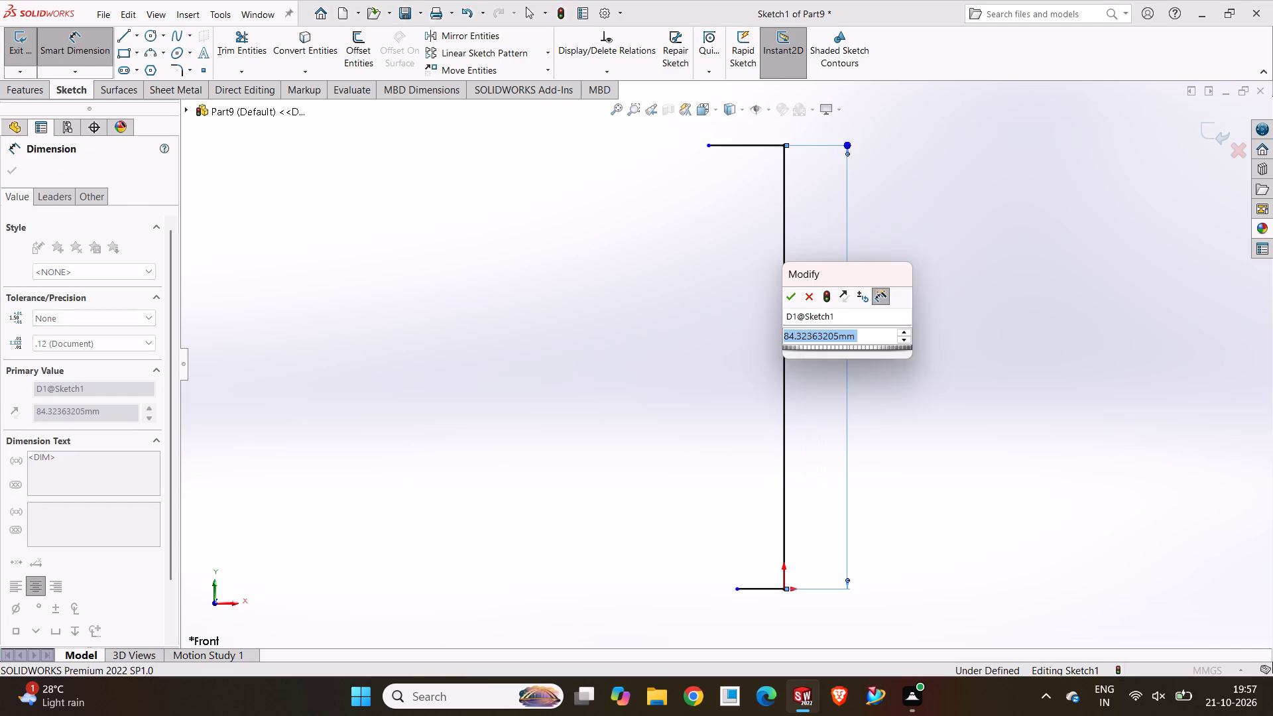
pyautogui.write('18')
pyautogui.write('+14')
pyautogui.press('Return')
pyautogui.click(895, 365)
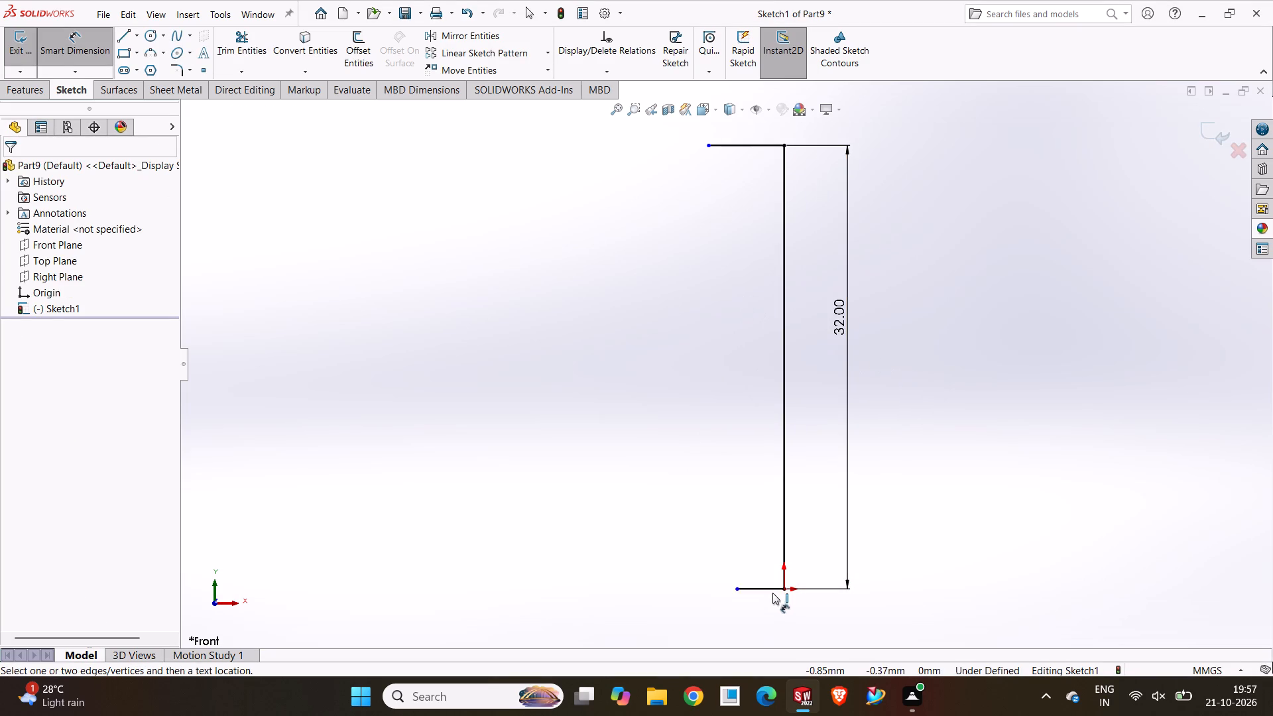
# Dimension the short horizontal line at the origin to 2.5 mm.
pyautogui.click(768, 587)
pyautogui.click(768, 603)
pyautogui.press('2')
pyautogui.write('.5')
pyautogui.press('Return')
pyautogui.click(662, 552)
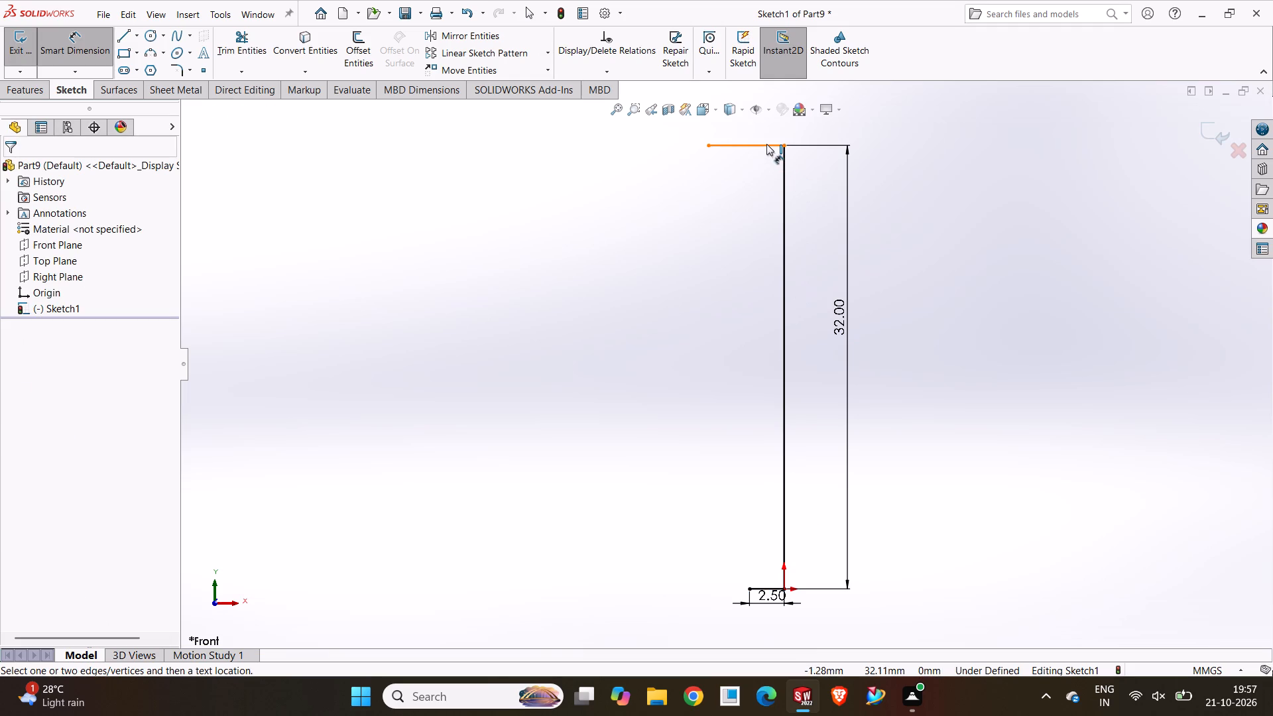
# Dimension the upper horizontal line to 6 mm.
pyautogui.click(766, 144)
pyautogui.scroll(1, 794, 129)
pyautogui.click(756, 156)
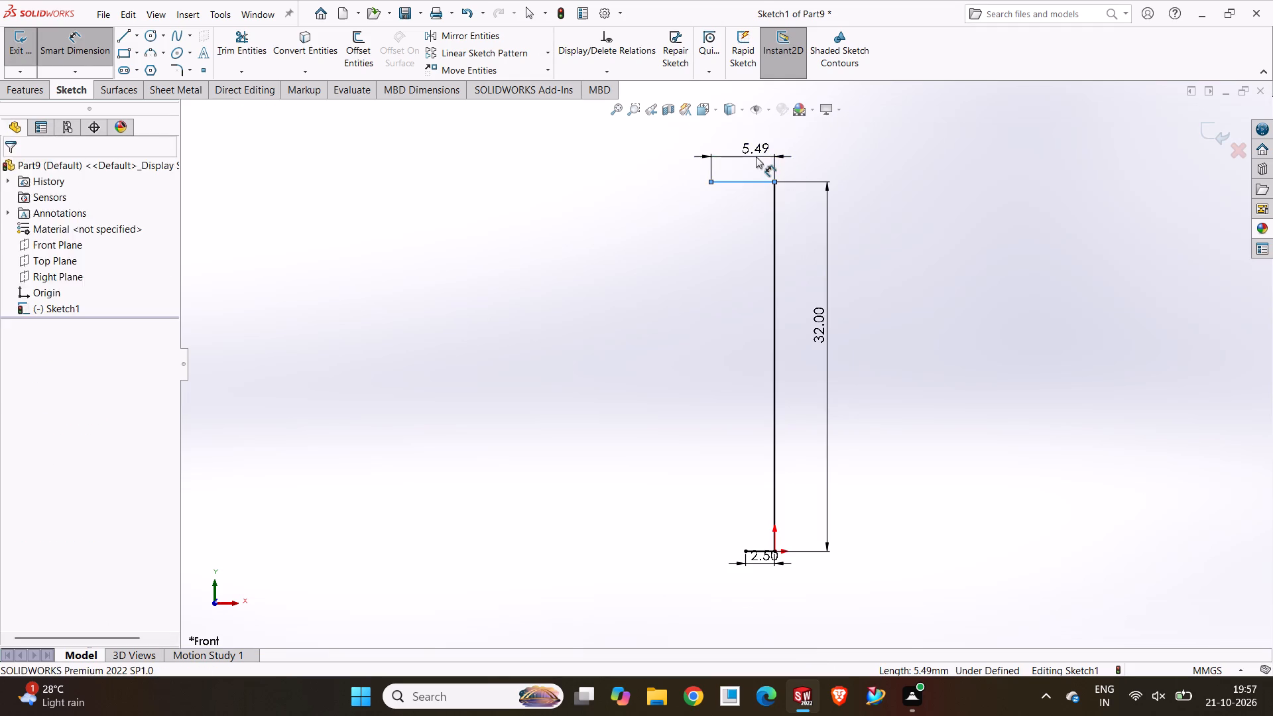
pyautogui.press('6')
pyautogui.press('Return')
pyautogui.click(636, 260)
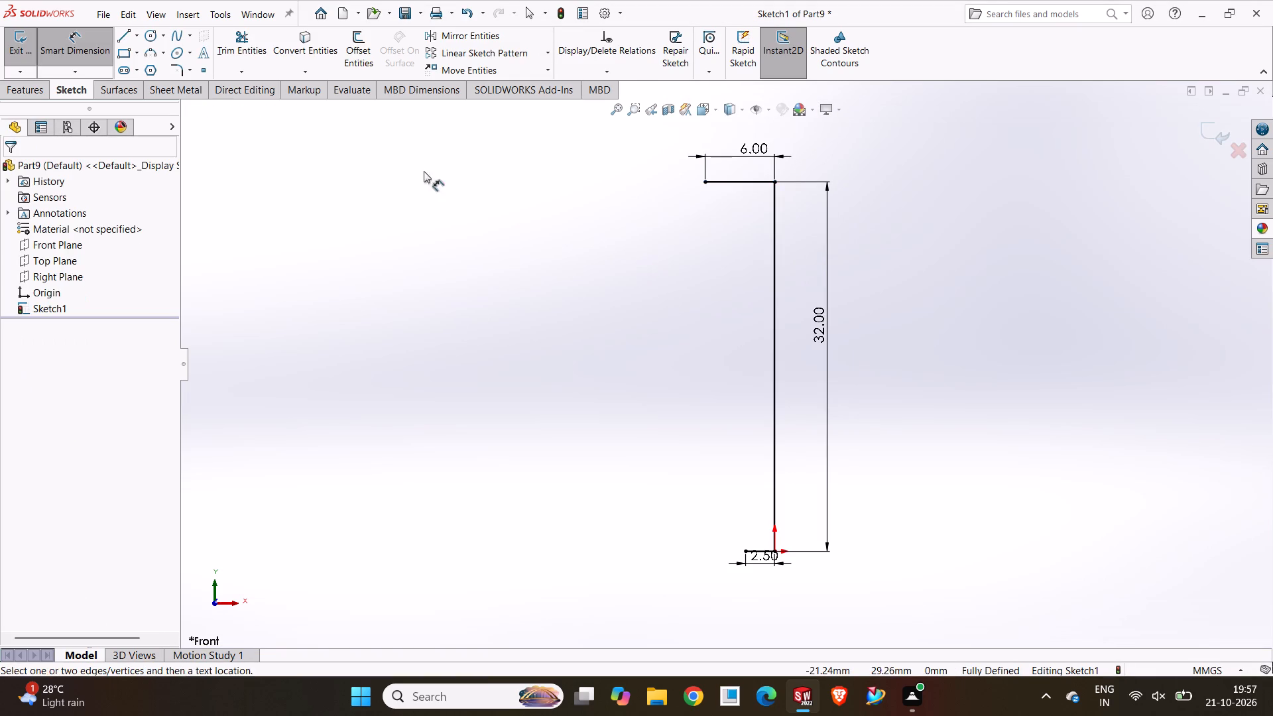
# Sketch a vertical line about 15 mm long downward from the free end of the 6 mm upper line.
pyautogui.click(125, 34)
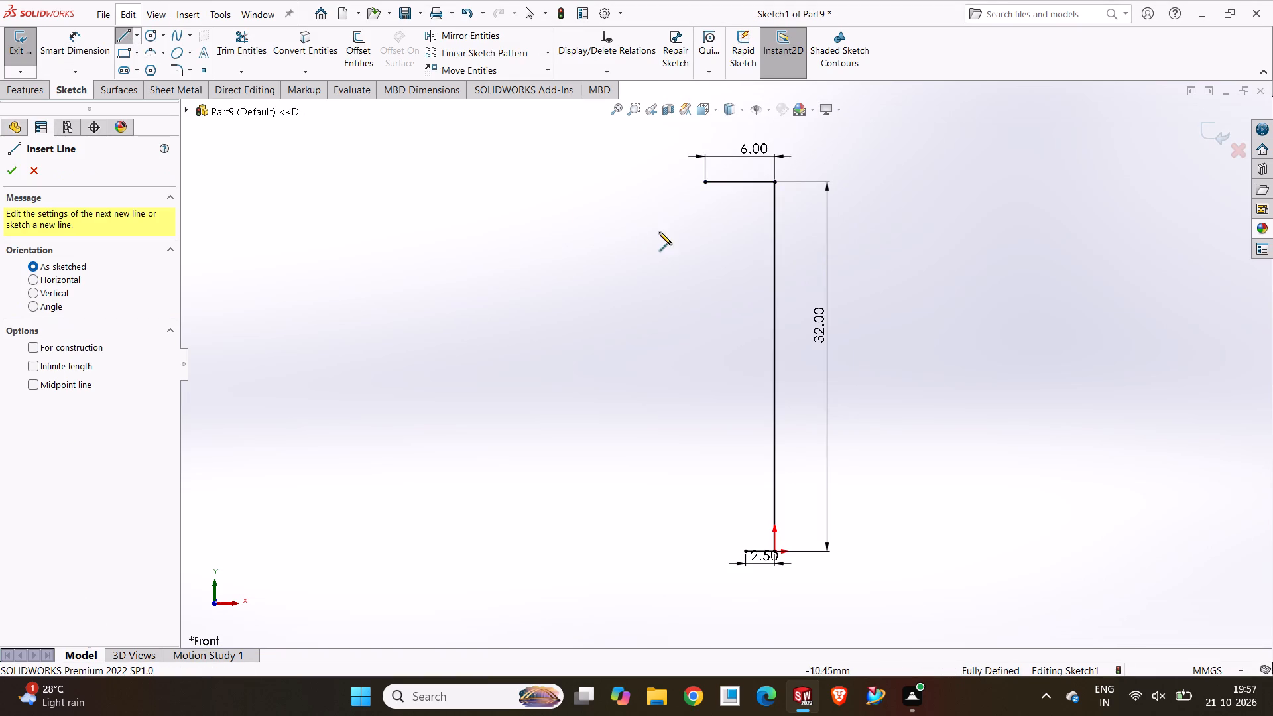
pyautogui.click(704, 184)
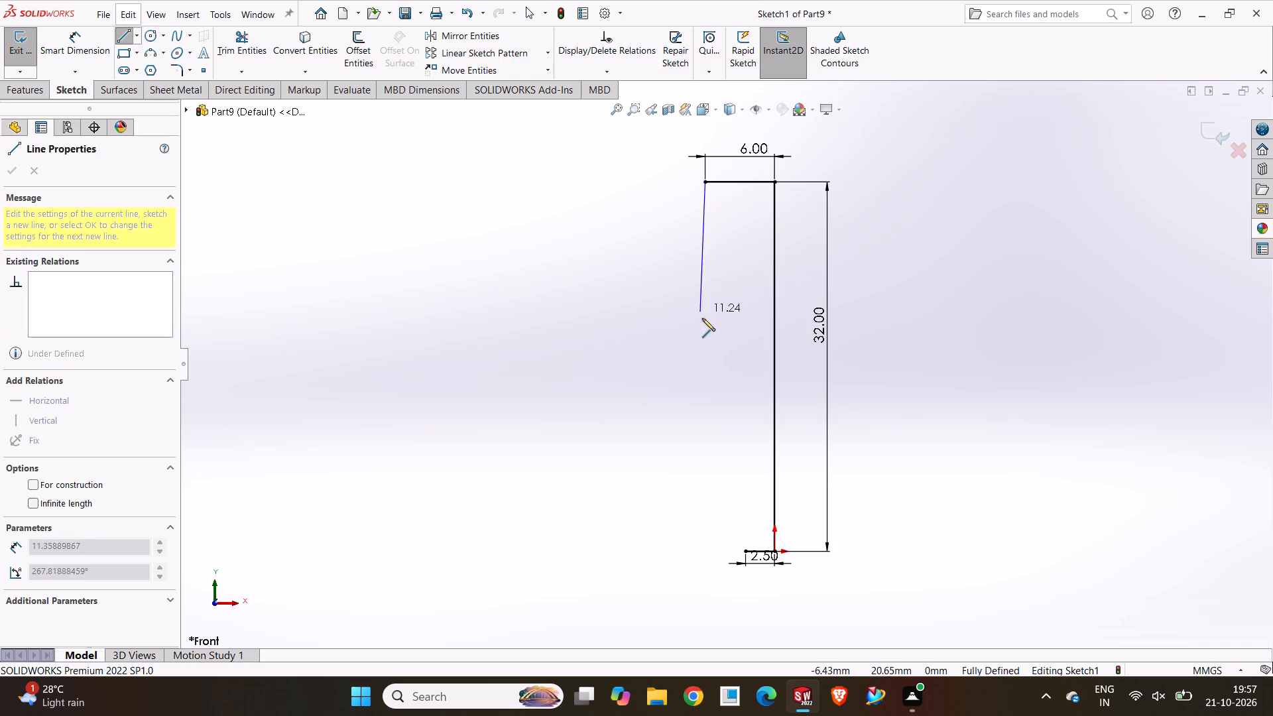
pyautogui.click(707, 353)
pyautogui.rightClick(707, 353)
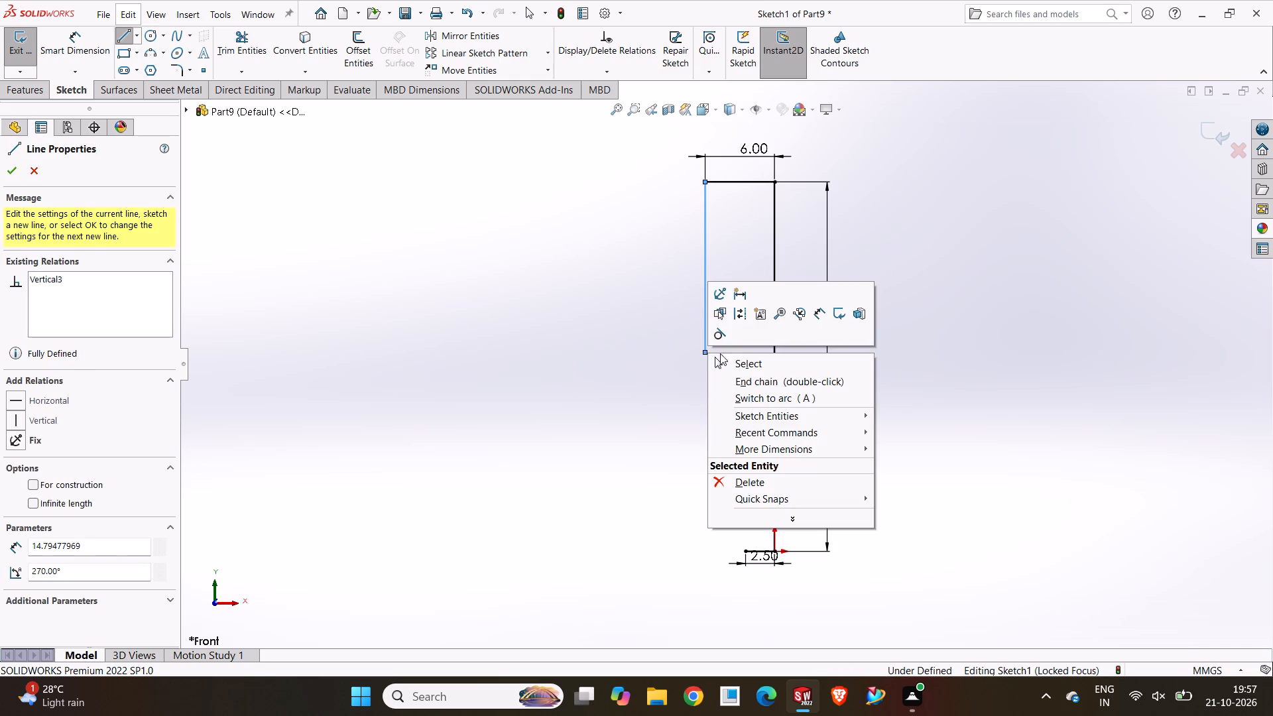
pyautogui.click(731, 365)
# Dimension the outer vertical line below the 6 mm upper line to 18 mm.
pyautogui.click(91, 49)
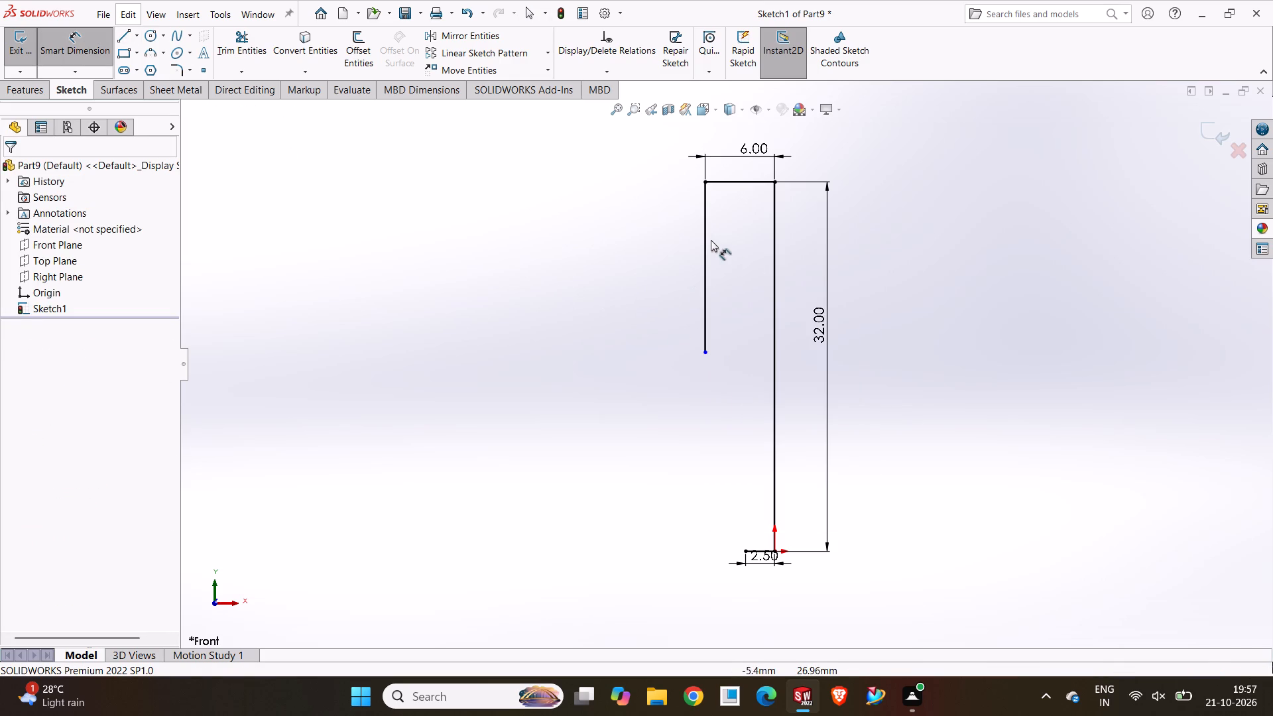
pyautogui.click(705, 235)
pyautogui.click(629, 255)
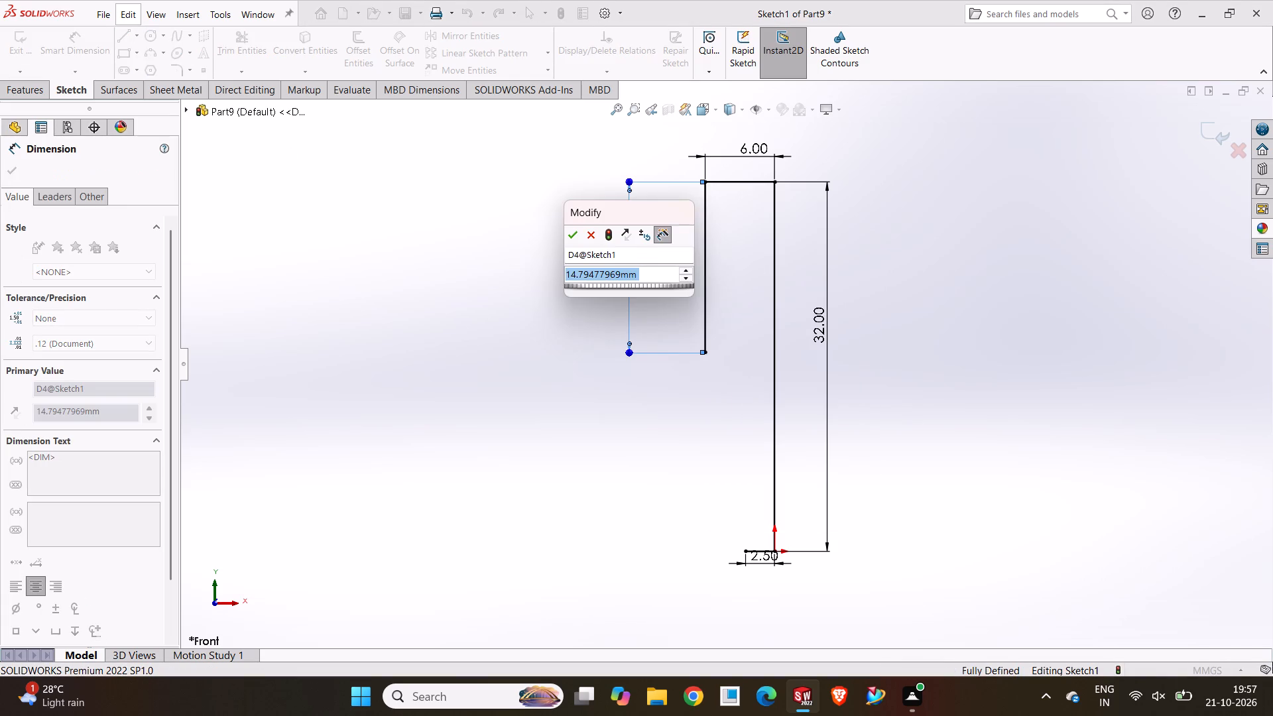
pyautogui.press('1')
pyautogui.press('8')
pyautogui.press('Return')
pyautogui.click(556, 305)
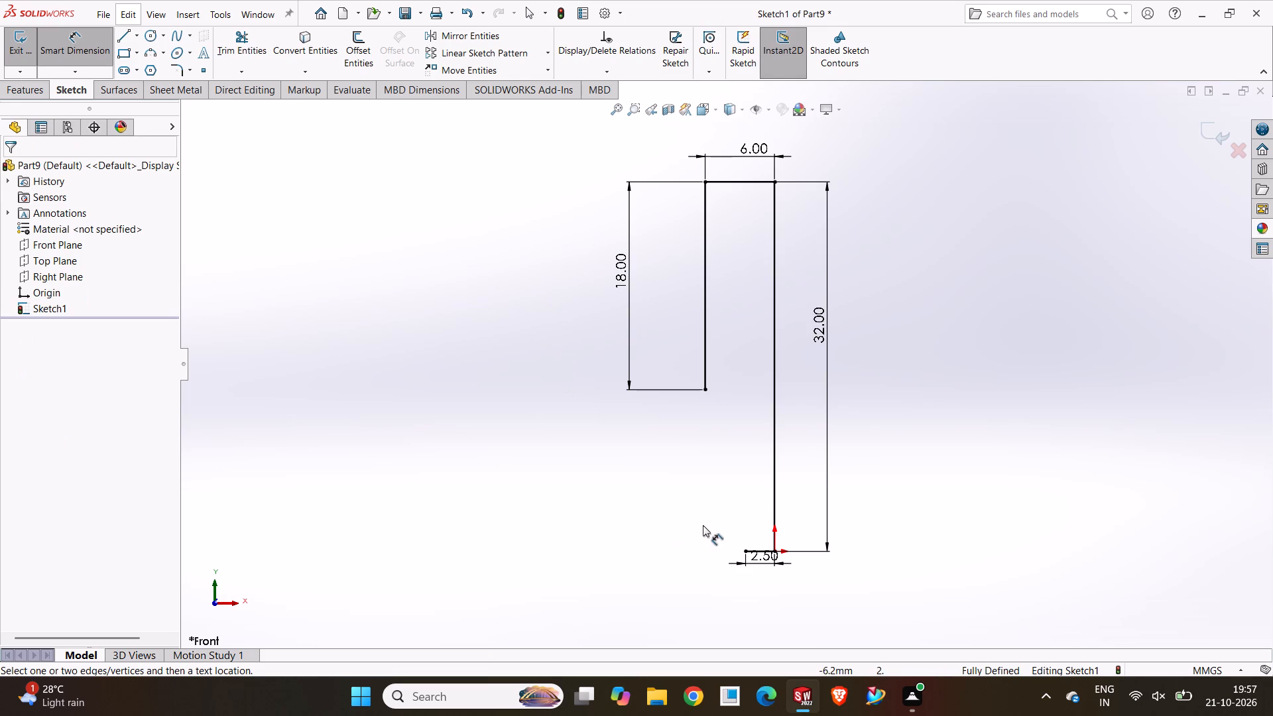
# Sketch a vertical line 14 mm long upward from the free end of the 2.5 mm bottom line.
pyautogui.click(120, 37)
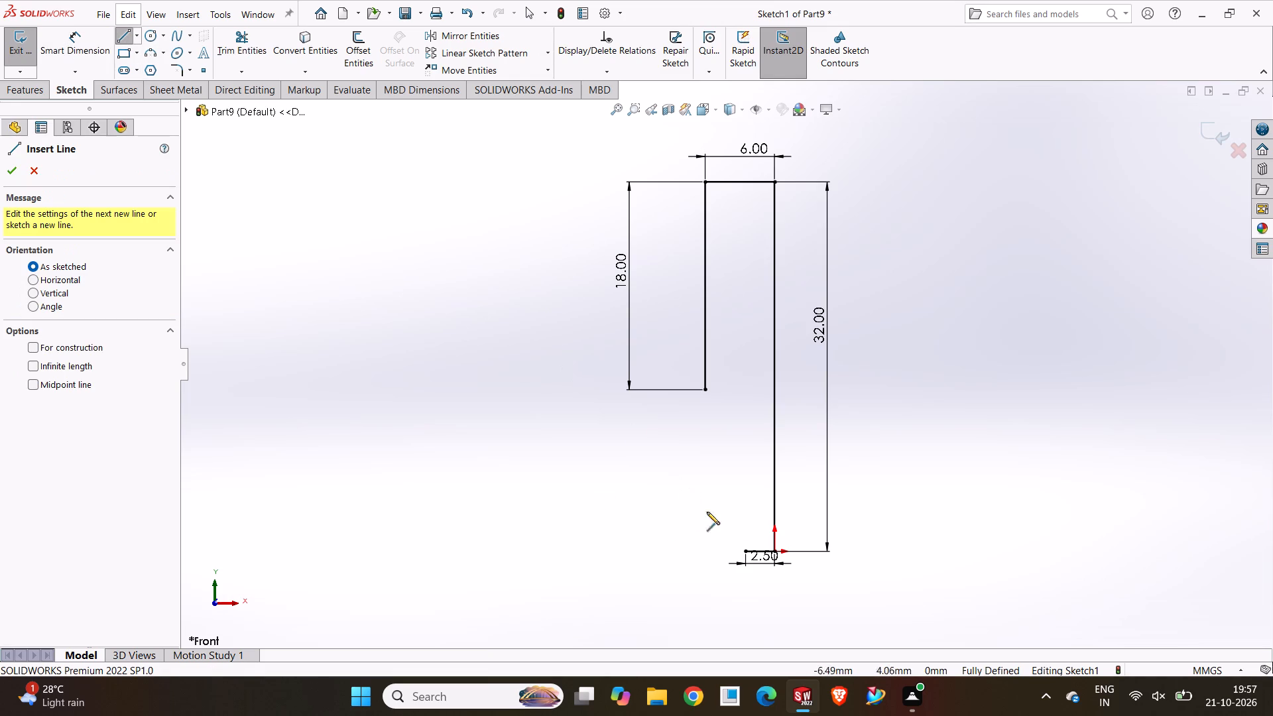
pyautogui.click(747, 550)
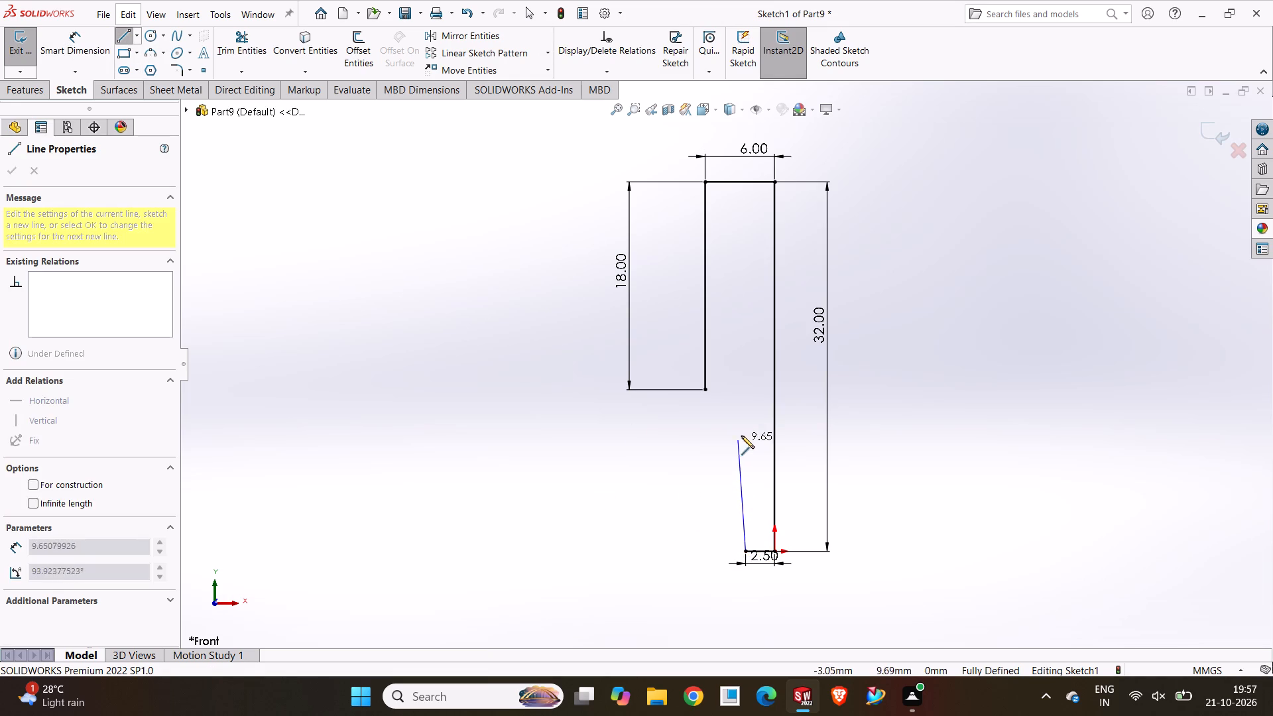
pyautogui.click(745, 390)
pyautogui.rightClick(745, 390)
pyautogui.click(772, 404)
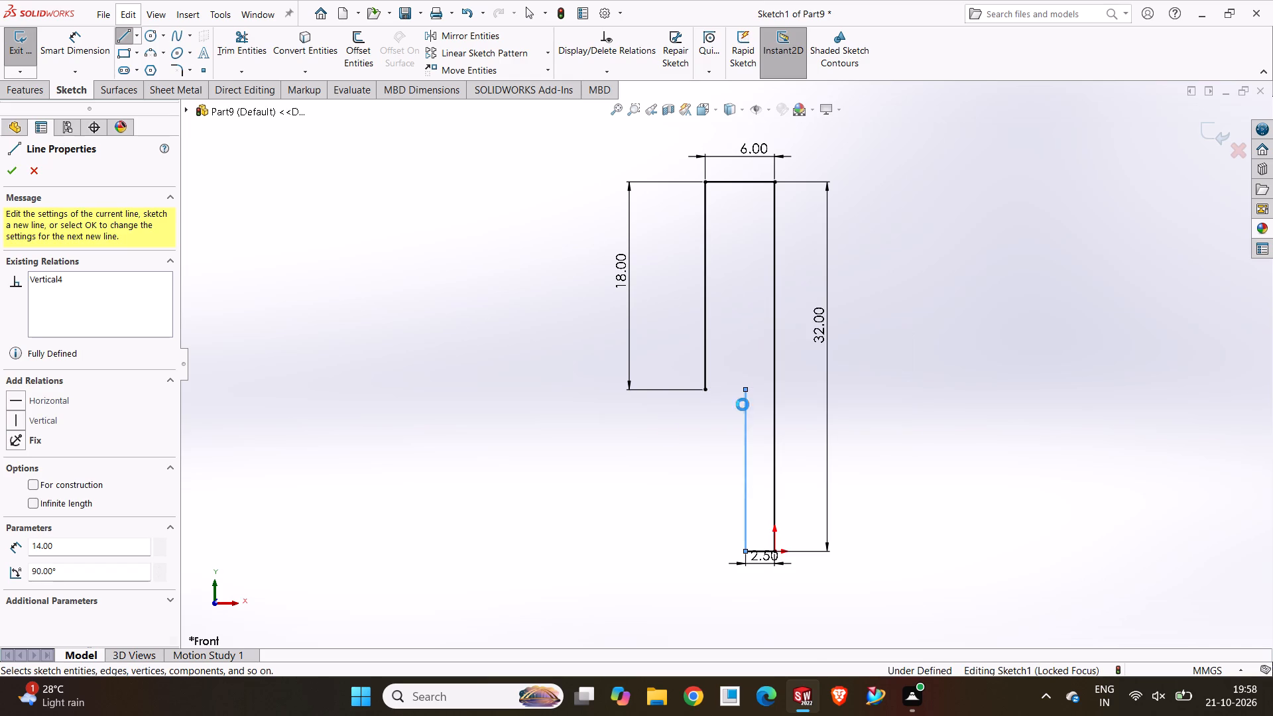
pyautogui.click(652, 460)
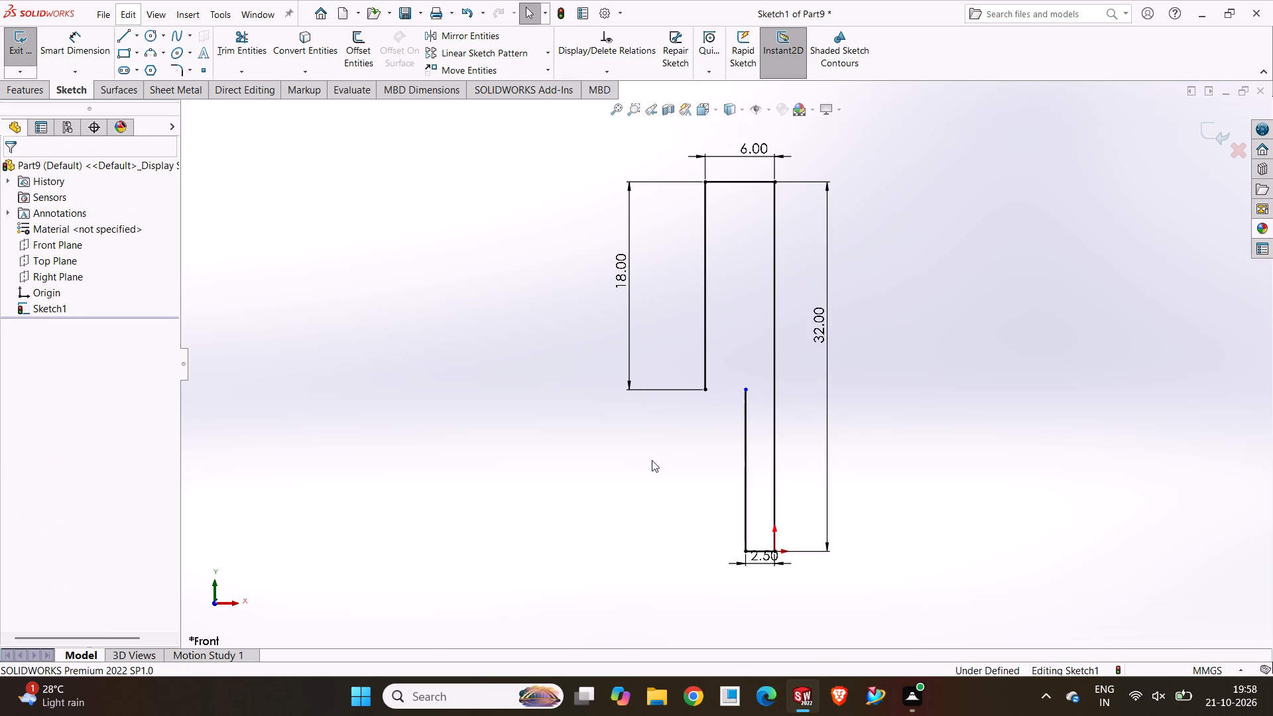
# Shorten the lower vertical line by moving its upper endpoint down, leaving it about 9 mm long.
pyautogui.moveTo(748, 389); pyautogui.dragTo(747, 410)
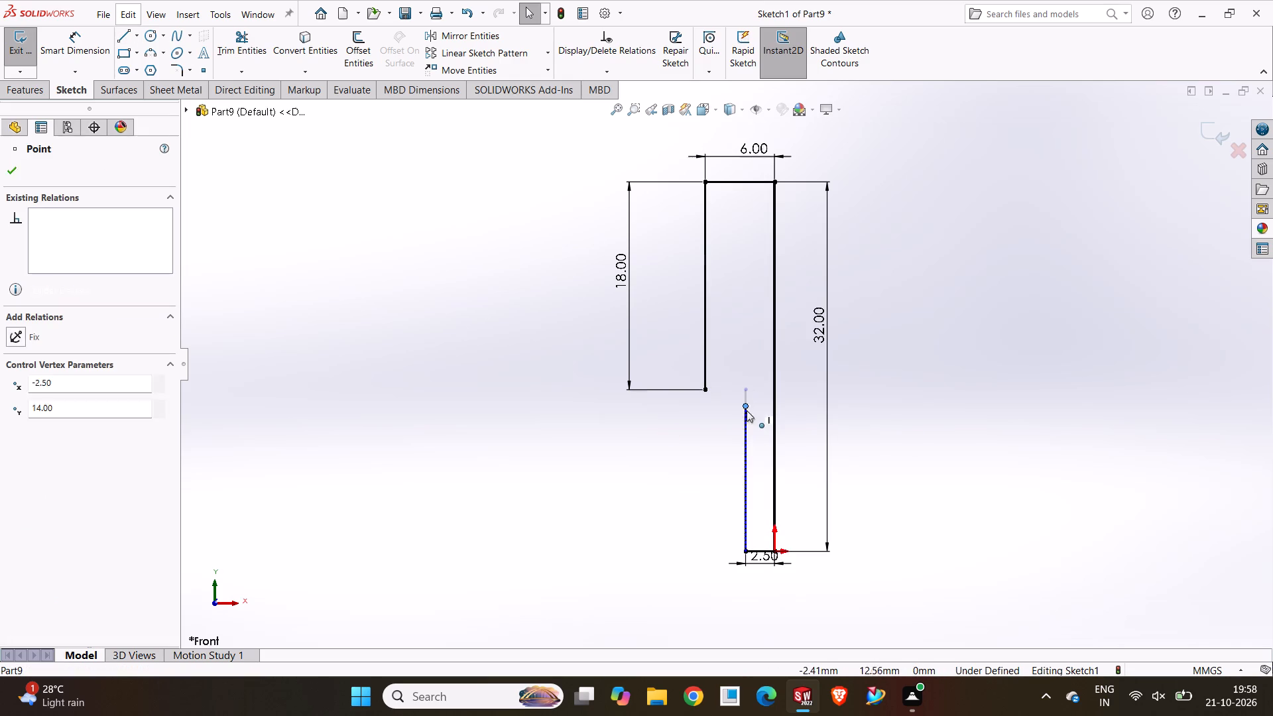
pyautogui.moveTo(747, 410); pyautogui.dragTo(745, 449)
pyautogui.click(667, 465)
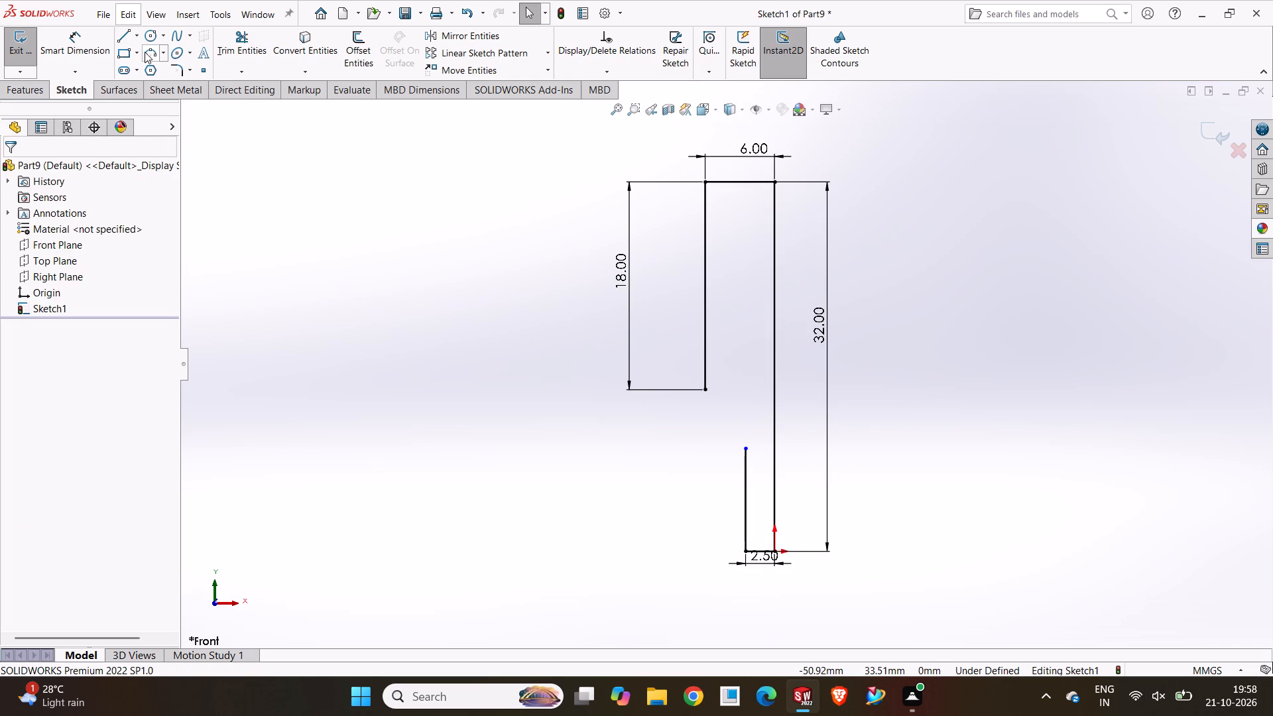
# Draw a 3 Point Arc of about 4.4 mm radius joining the outer line's lower end to the lower vertical line's upper end.
pyautogui.moveTo(145, 52); pyautogui.dragTo(156, 61)
pyautogui.click(706, 387)
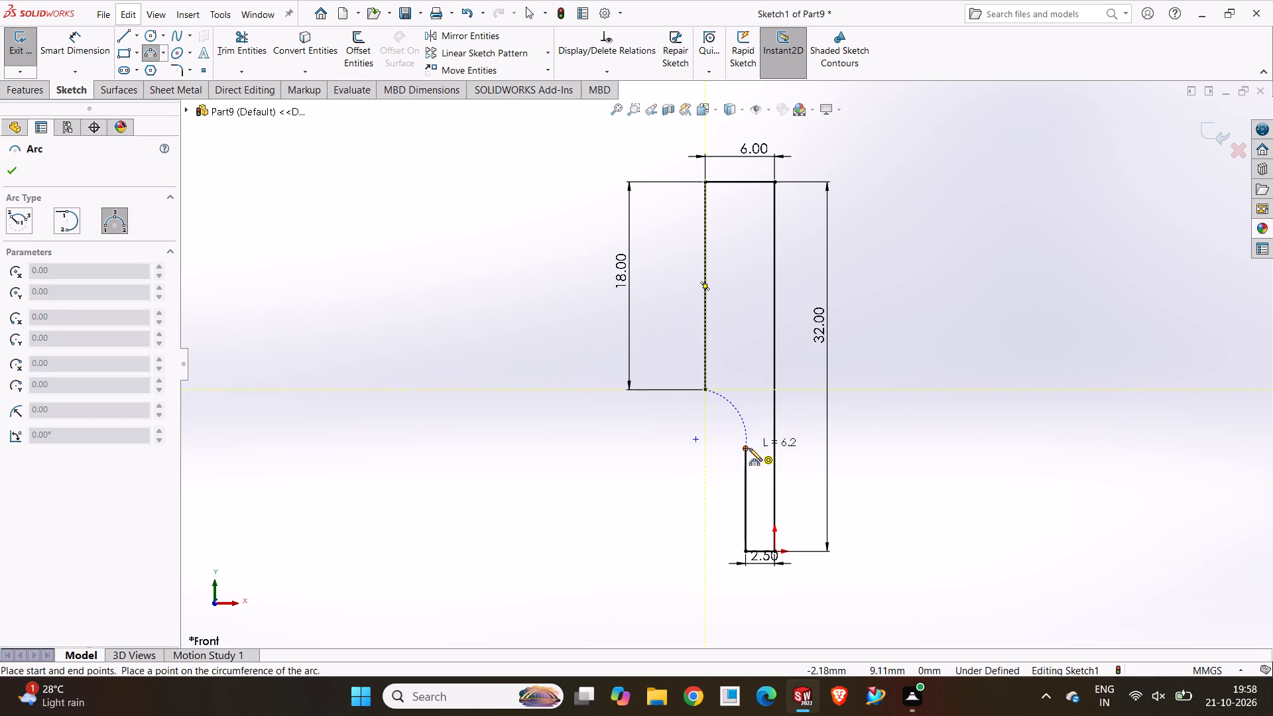
pyautogui.click(749, 449)
pyautogui.click(743, 426)
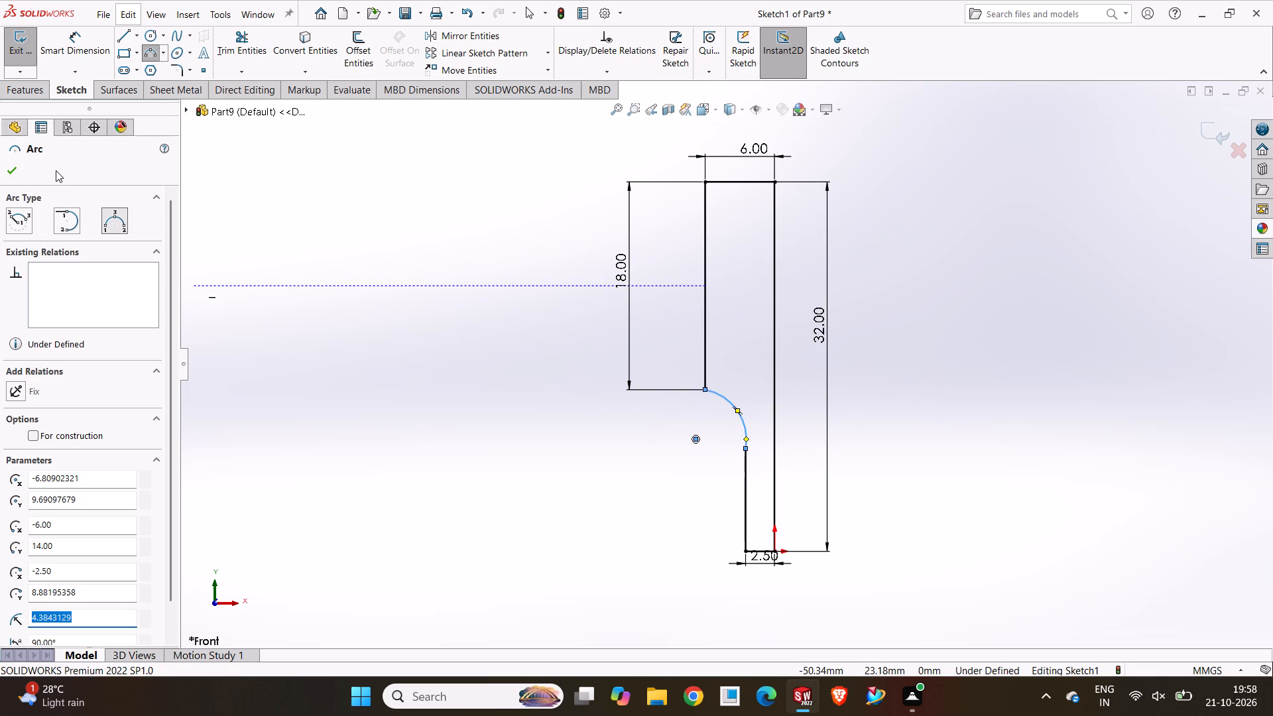
pyautogui.click(5, 164)
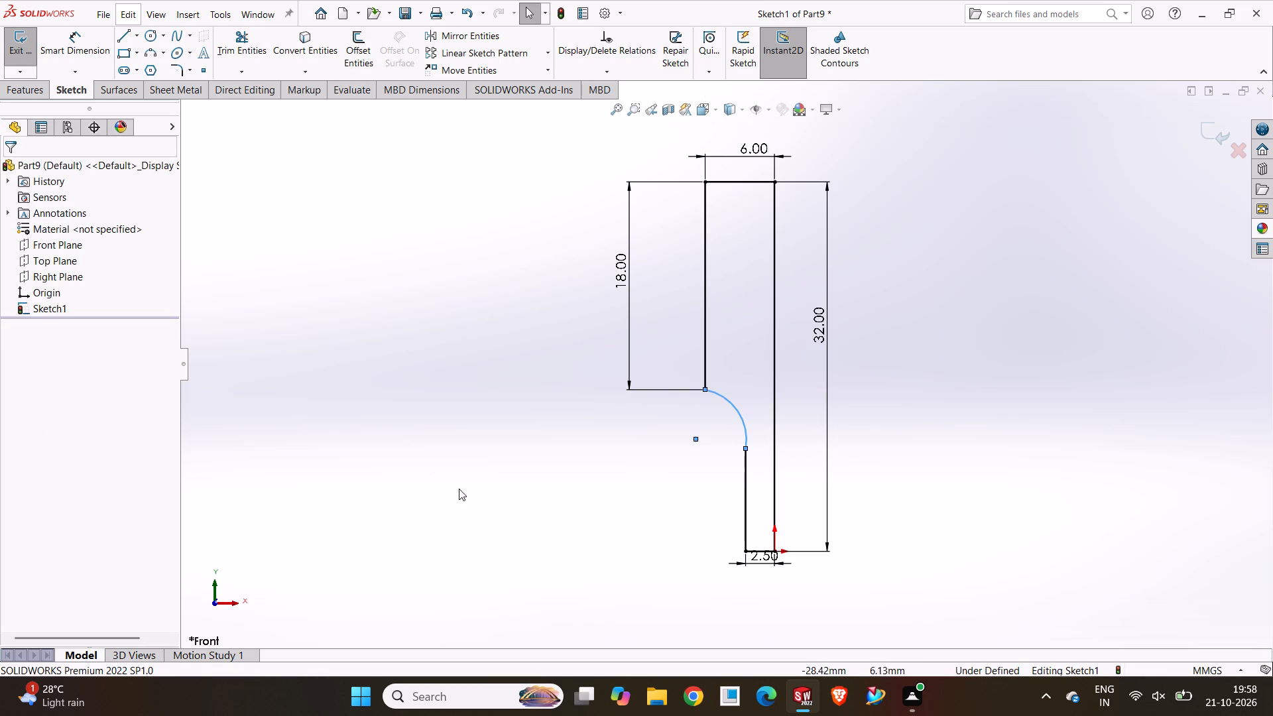
pyautogui.click(527, 534)
# Dimension the connecting arc with a radius of 5.90 mm.
pyautogui.click(80, 56)
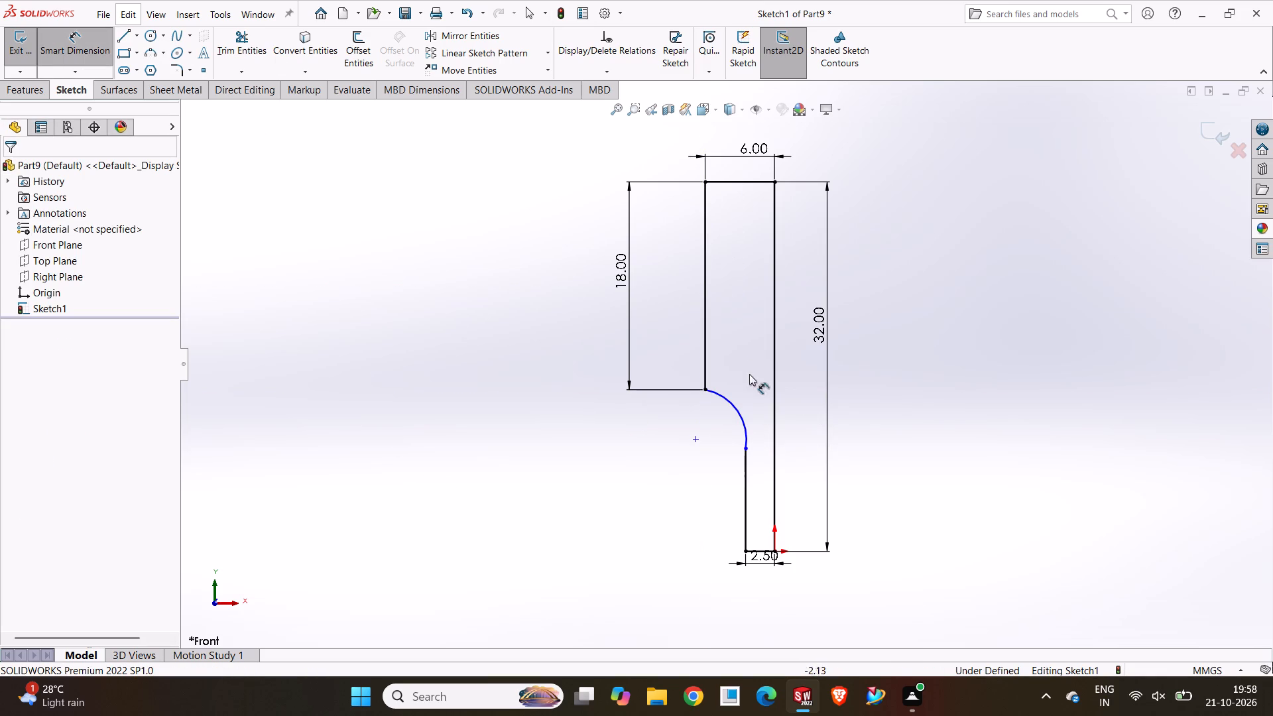
pyautogui.click(743, 417)
pyautogui.click(750, 377)
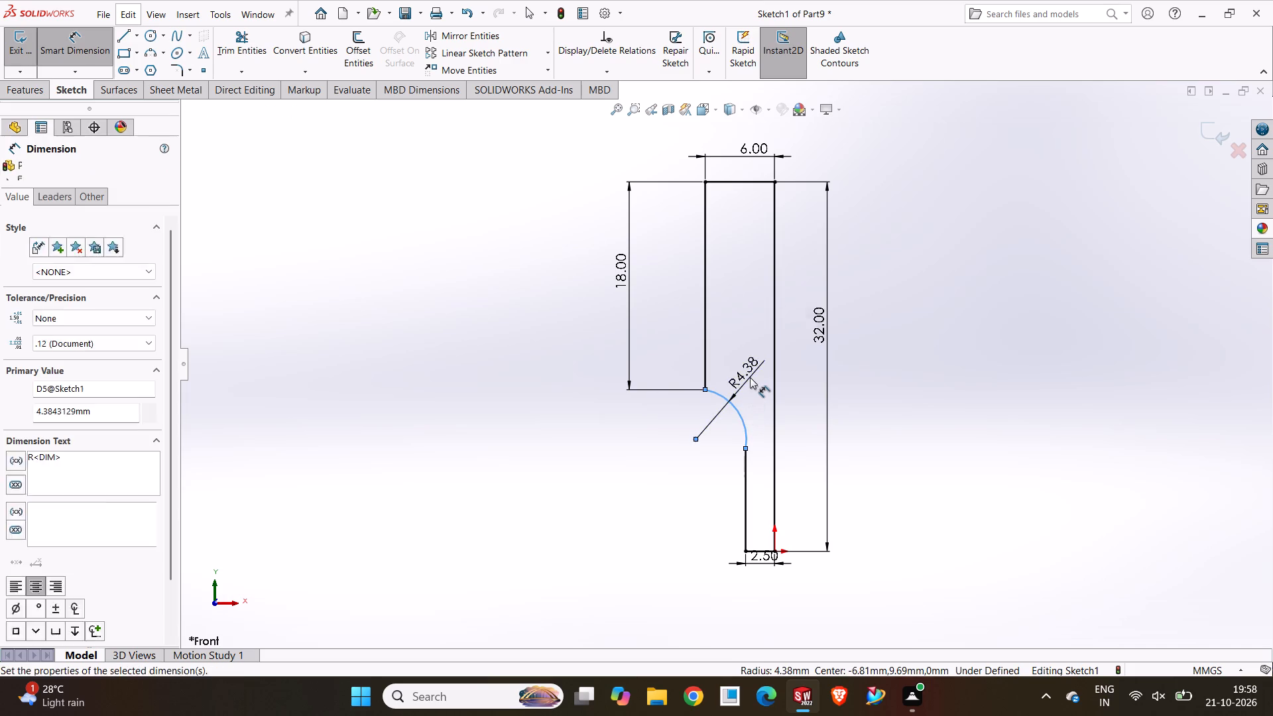
pyautogui.write('5.90')
pyautogui.press('Return')
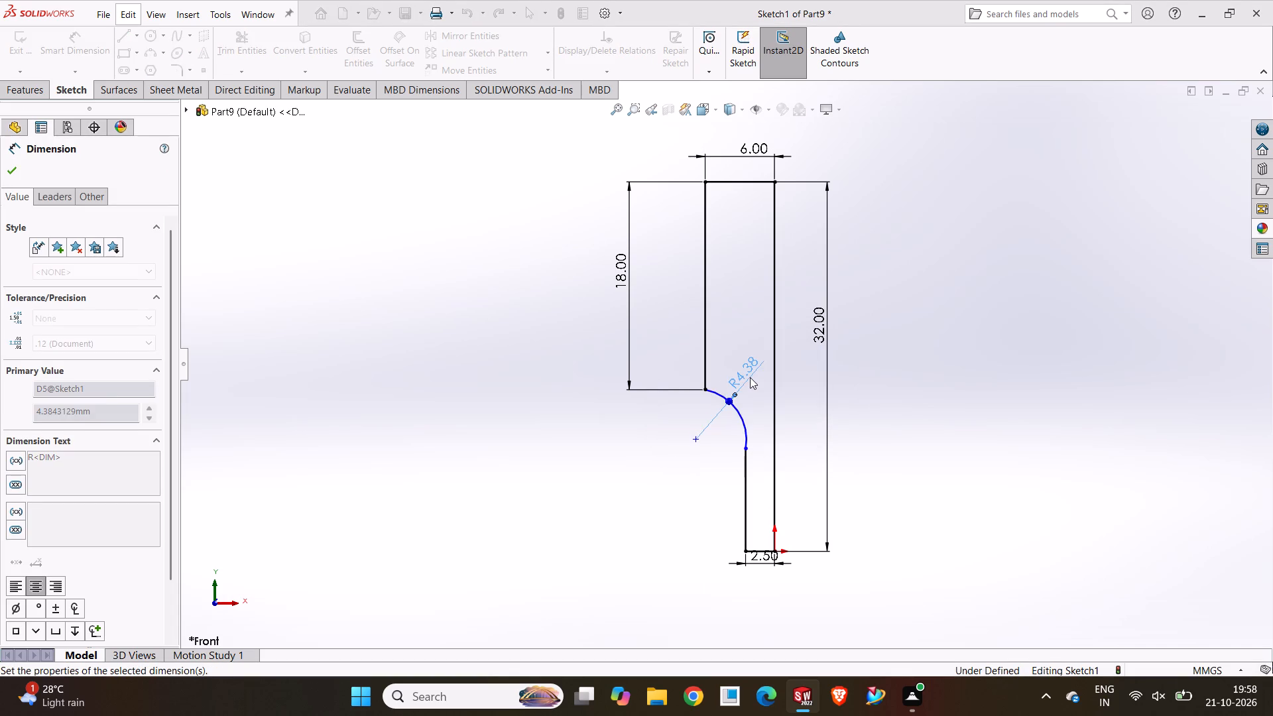
pyautogui.click(644, 520)
# Add a tangent relation between the connecting arc and the lower vertical line.
pyautogui.scroll(-5, 721, 441)
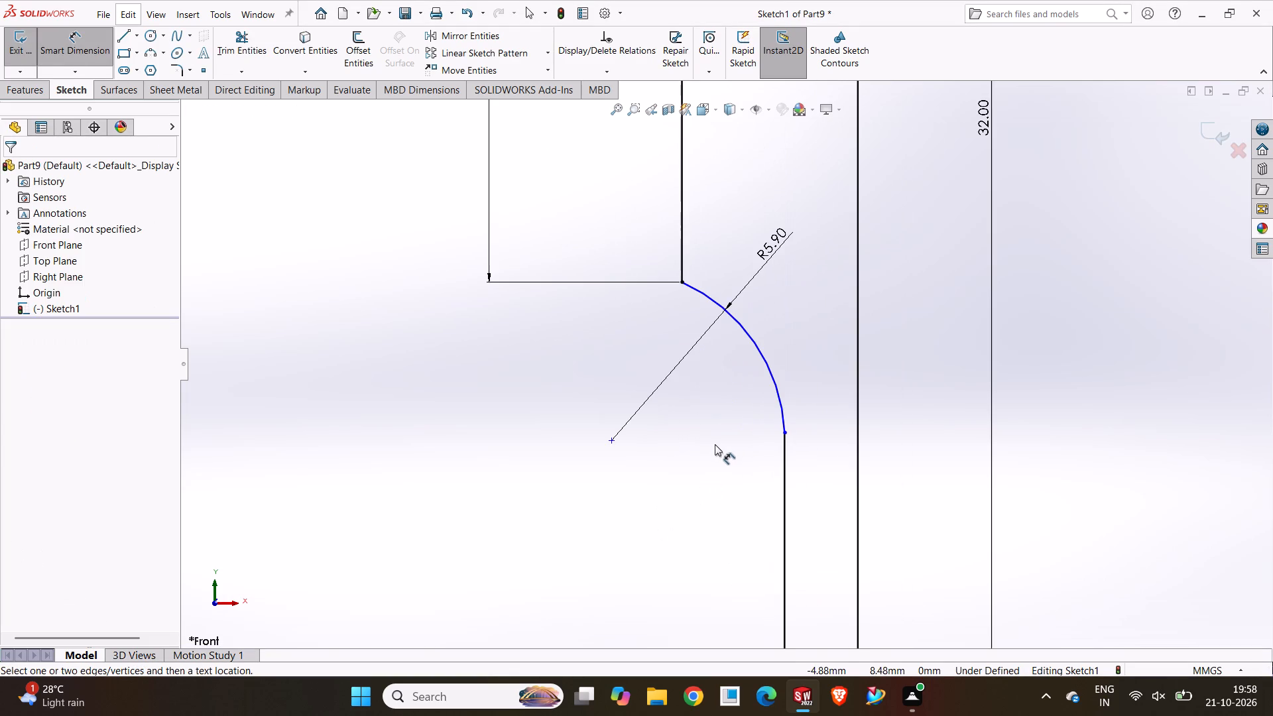
pyautogui.press('Escape')
pyautogui.click(779, 392)
pyautogui.keyDown('ctrl'); pyautogui.click(788, 461); pyautogui.keyUp('ctrl')
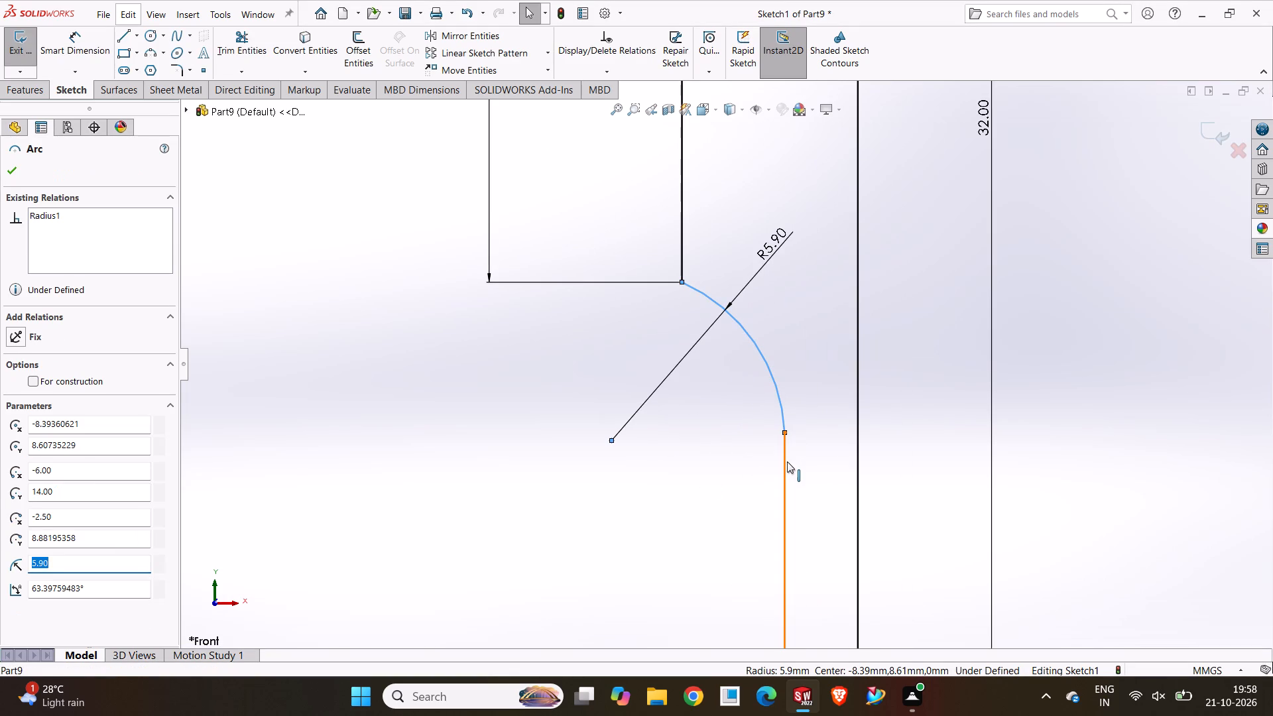
pyautogui.click(823, 404)
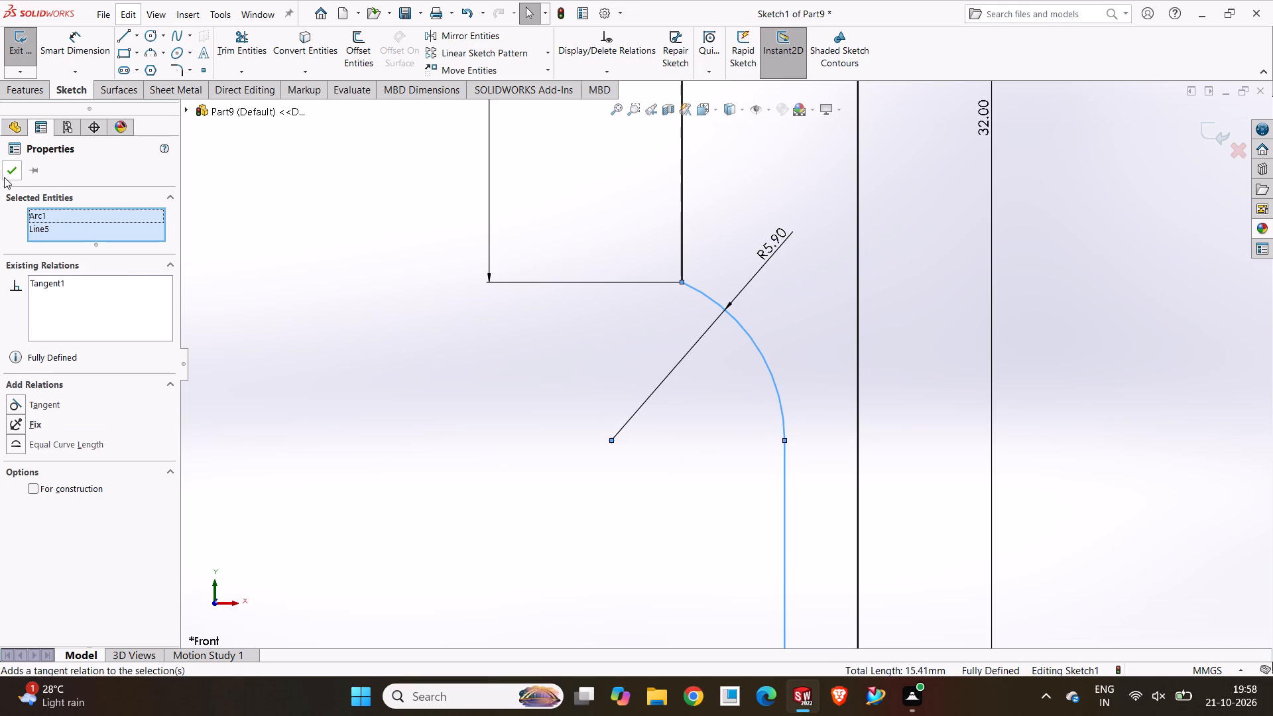
pyautogui.click(7, 174)
pyautogui.click(343, 347)
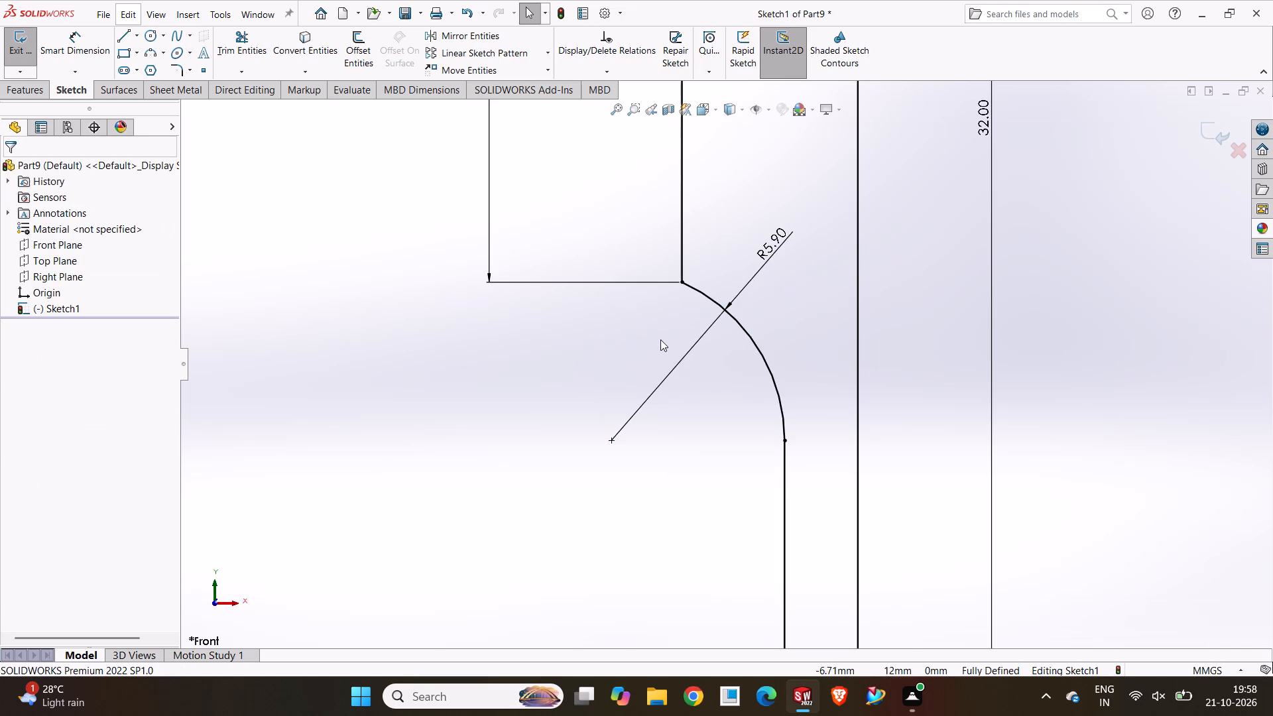
# Add a driven vertical dimension between the arc's upper end and the free end of the 2.5 mm bottom line.
pyautogui.click(77, 67)
pyautogui.click(90, 39)
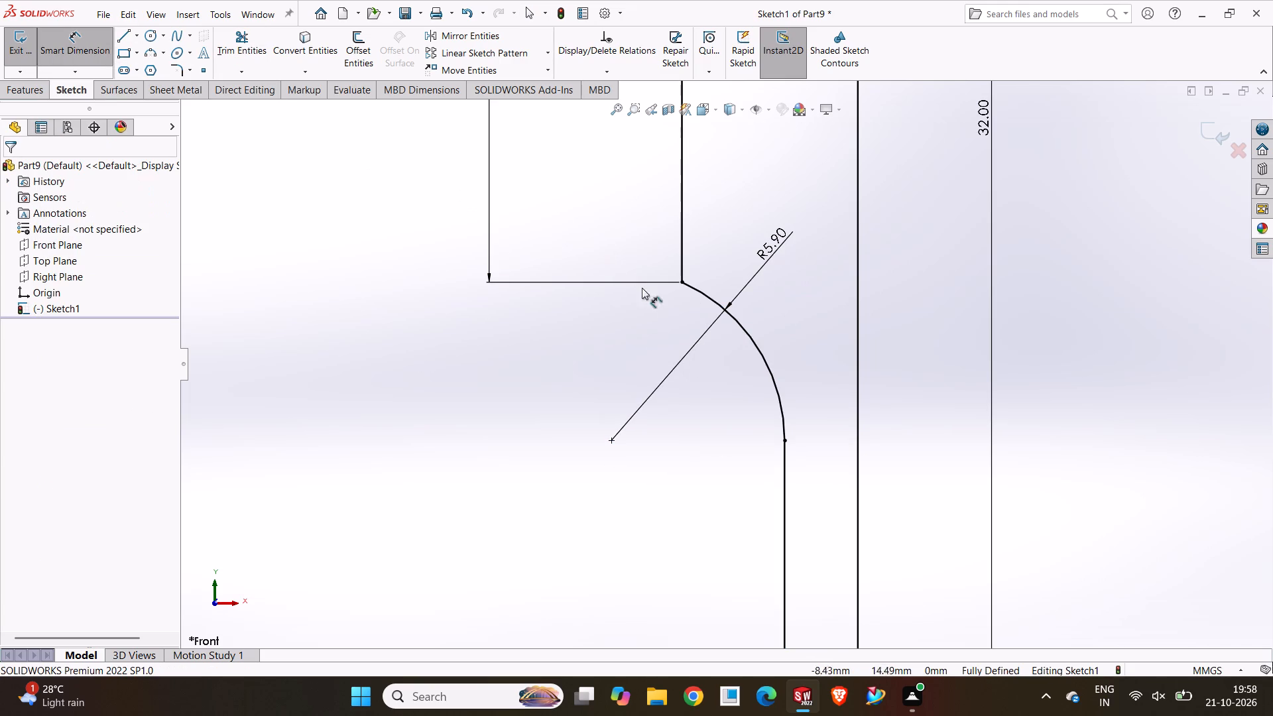
pyautogui.click(684, 285)
pyautogui.scroll(3, 692, 405)
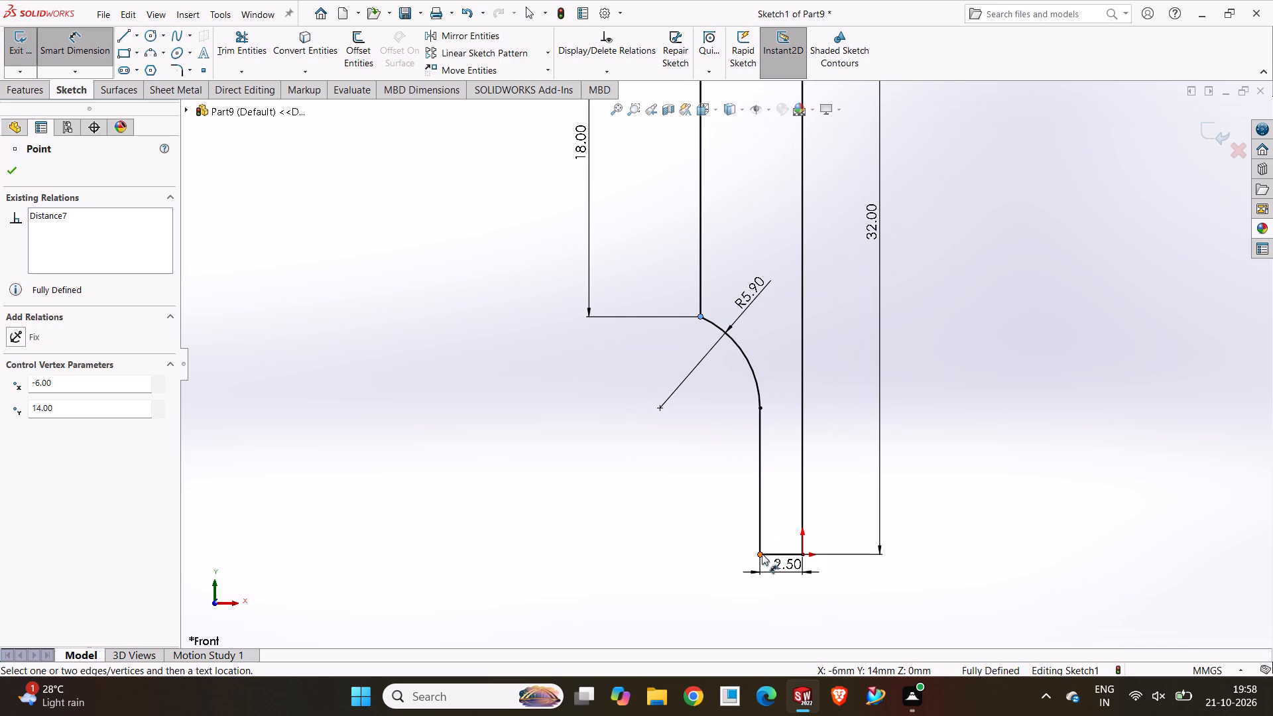
pyautogui.click(762, 554)
pyautogui.click(590, 415)
pyautogui.click(707, 349)
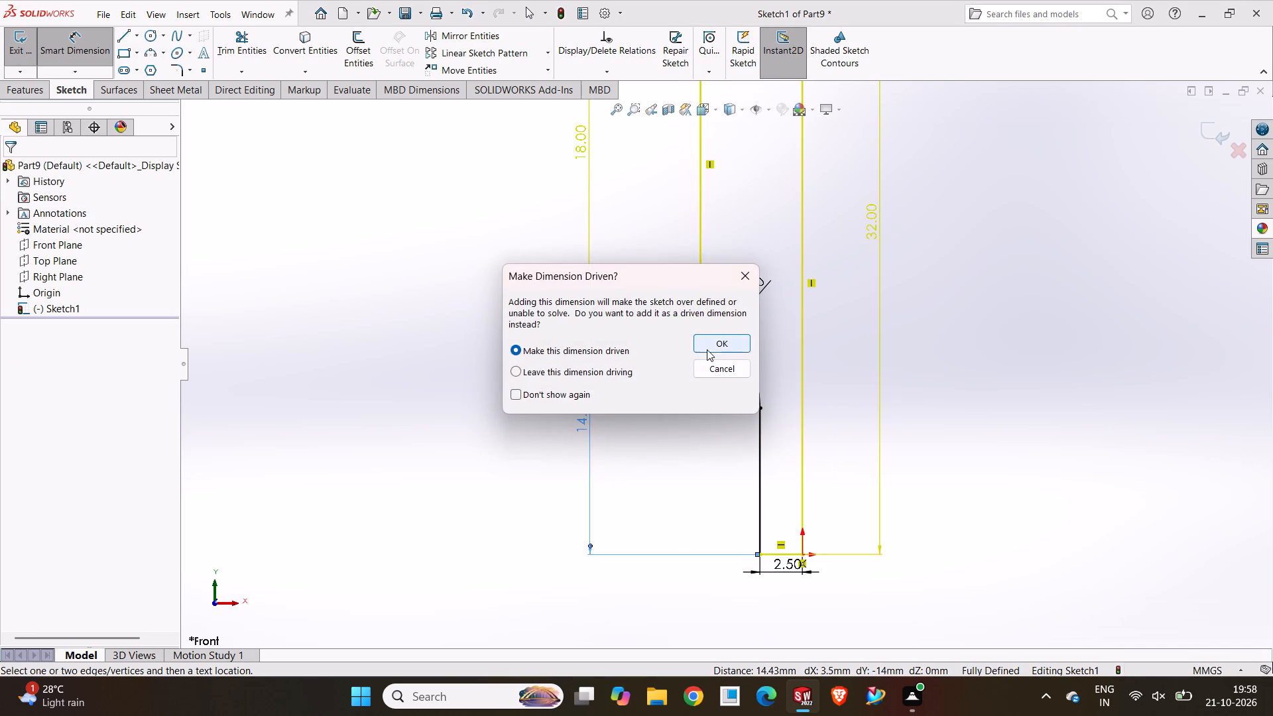
# Convert the full-height vertical line through the origin to construction geometry.
pyautogui.click(381, 415)
pyautogui.click(800, 342)
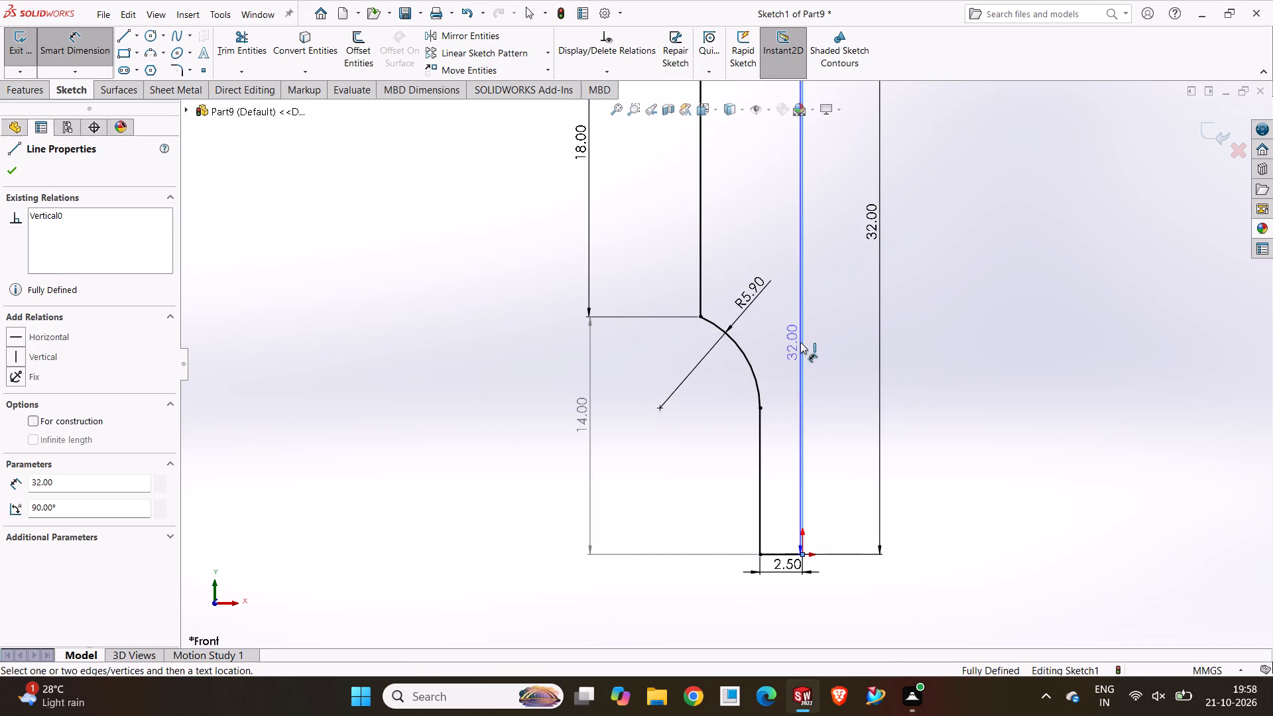
pyautogui.press('Escape')
pyautogui.press('Escape')
pyautogui.click(800, 341)
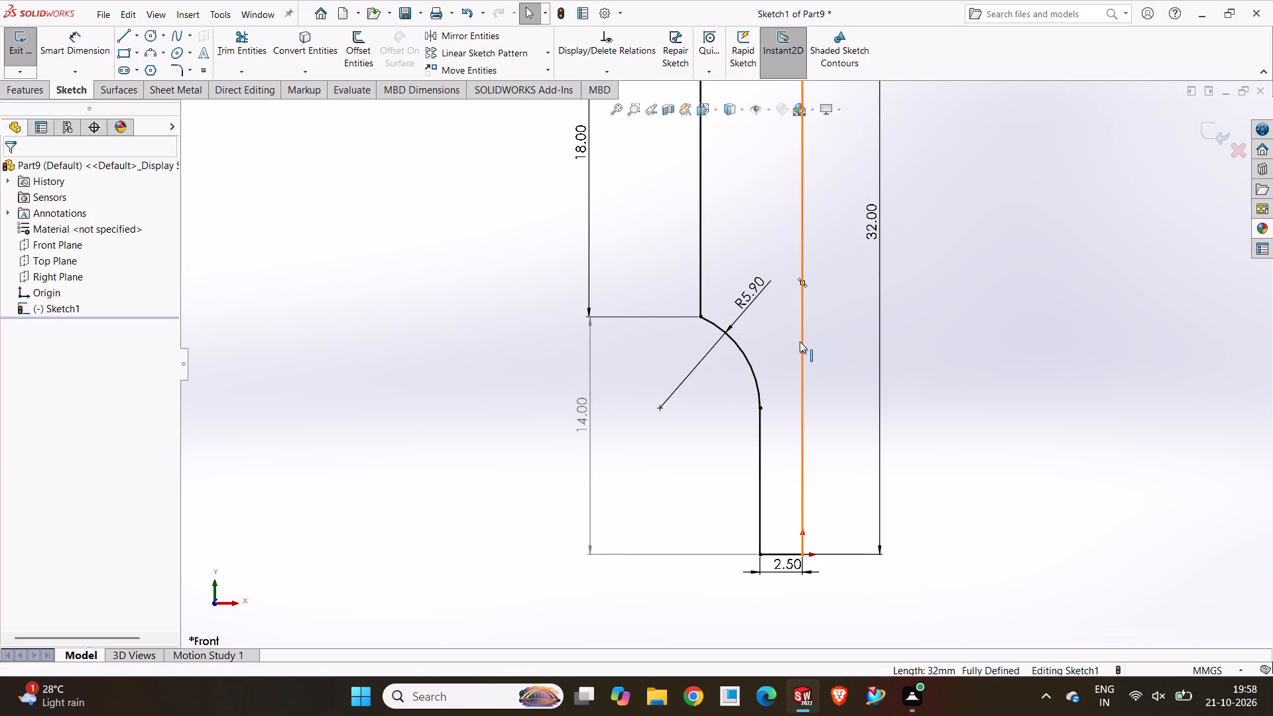
pyautogui.click(857, 303)
pyautogui.click(945, 398)
# Delete the 32 mm overall height dimension and the driven 14 mm dimension from the sketch.
pyautogui.click(881, 343)
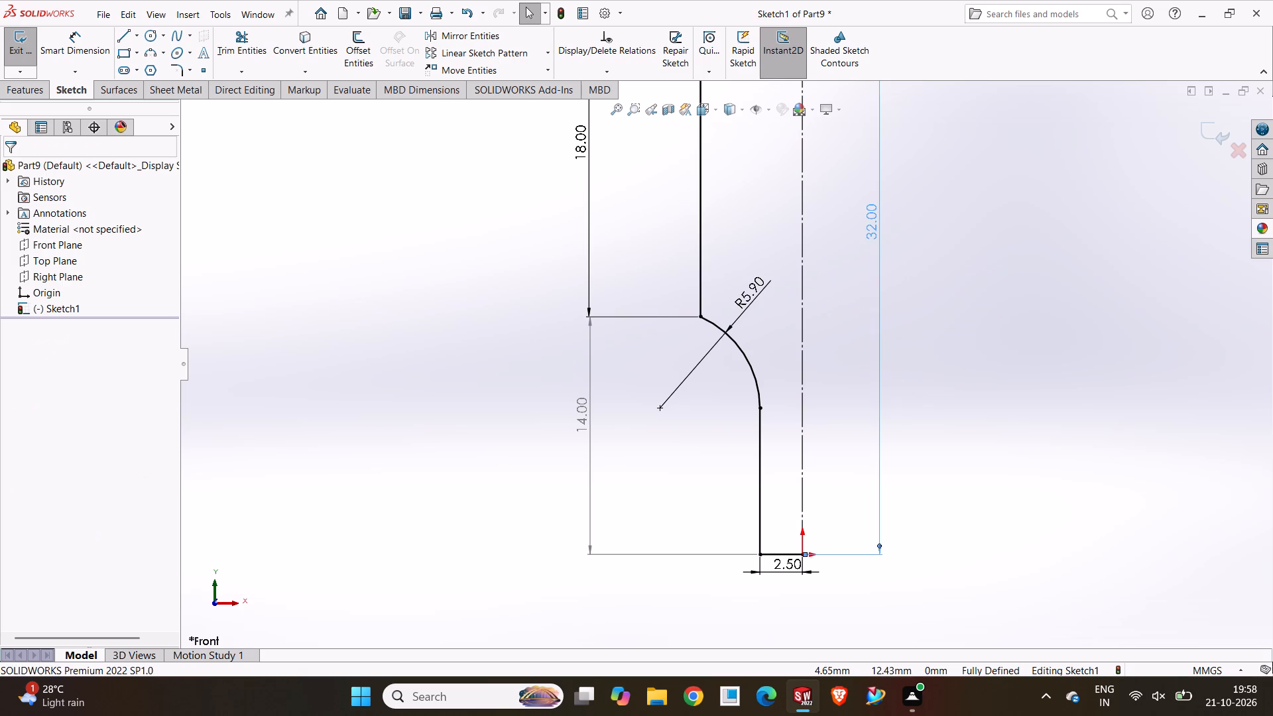
pyautogui.press('BackSpace')
pyautogui.press('Delete')
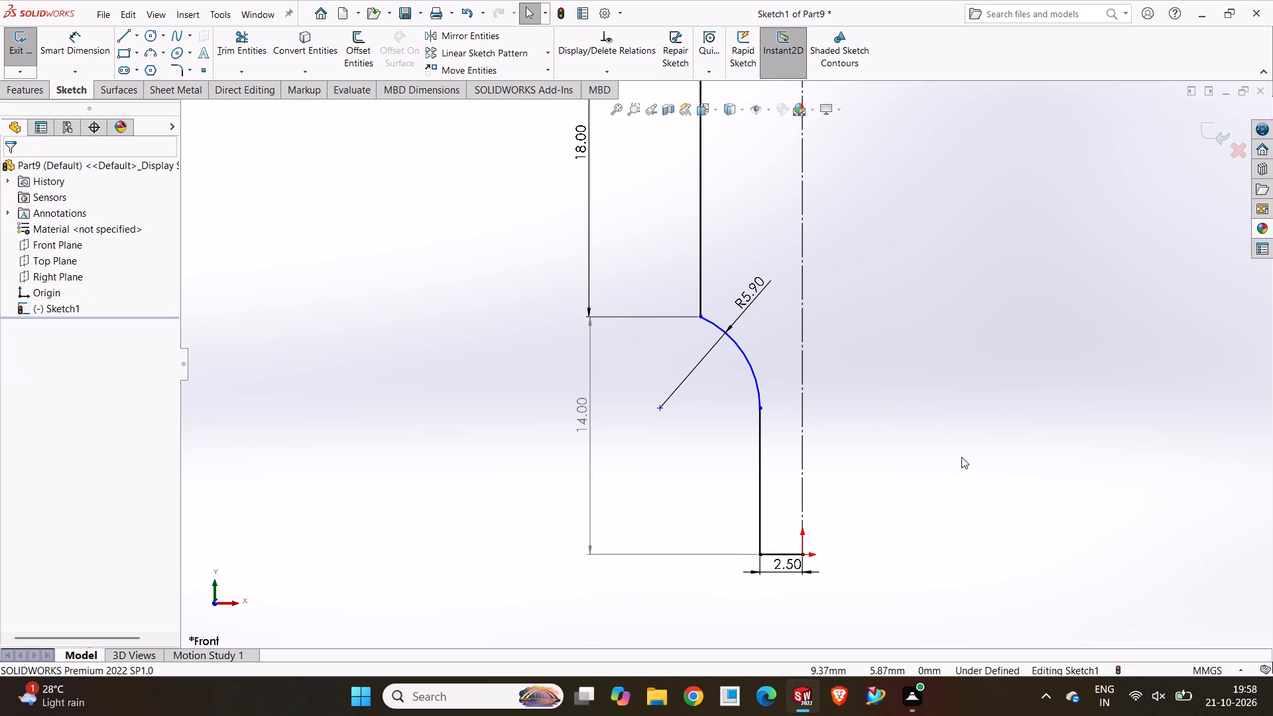
pyautogui.click(961, 457)
pyautogui.click(706, 552)
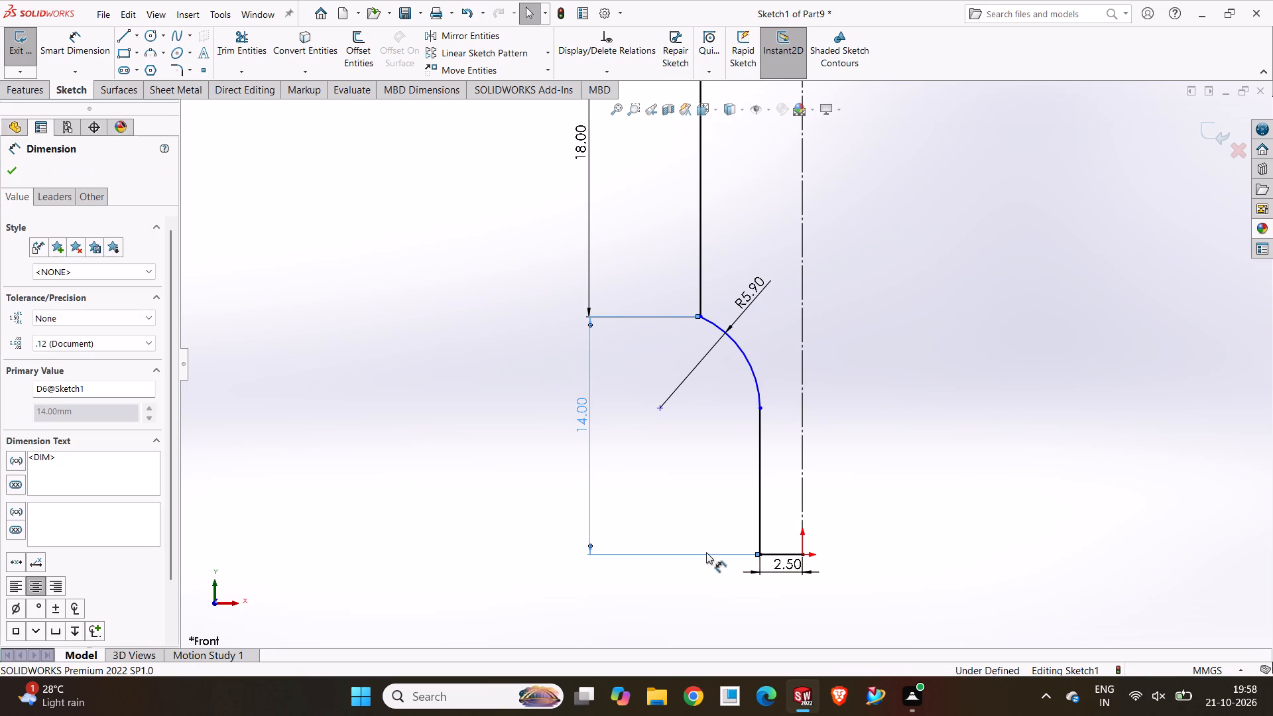
pyautogui.press('Delete')
pyautogui.click(528, 550)
# Add a driving 14 mm vertical dimension between the connecting arc's upper end and the short bottom line.
pyautogui.moveTo(55, 40); pyautogui.dragTo(62, 44)
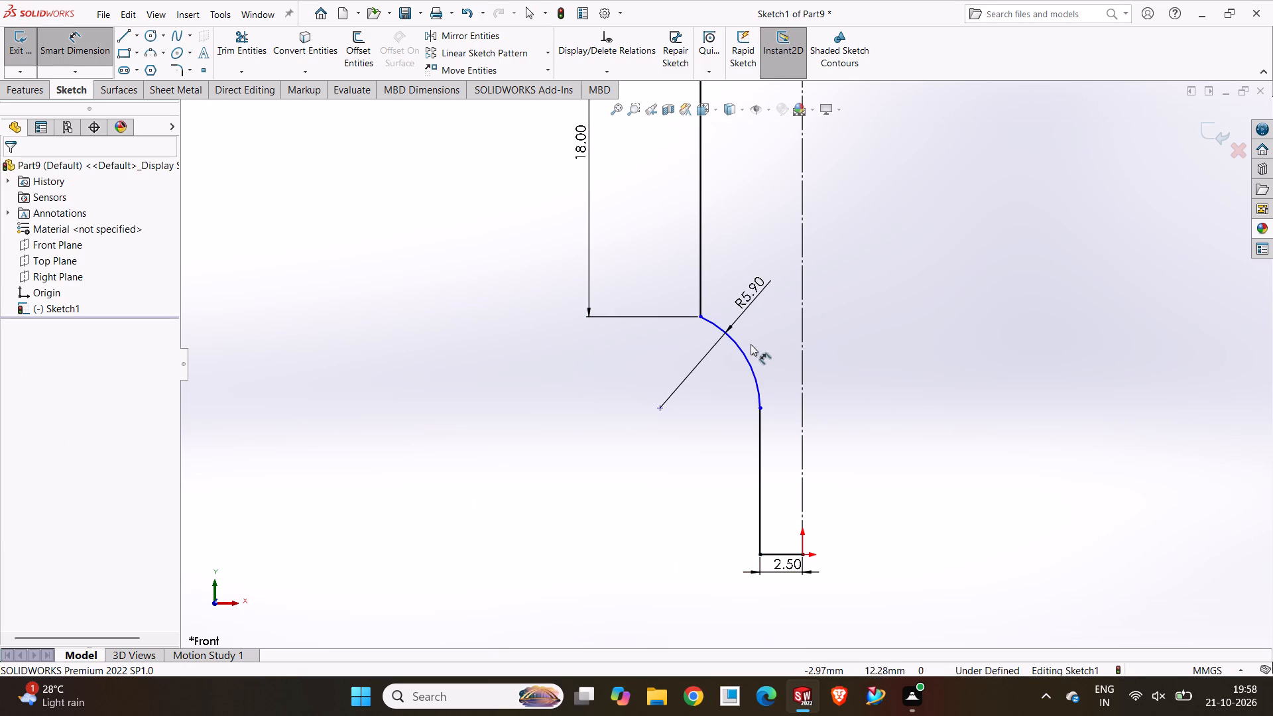
pyautogui.click(698, 316)
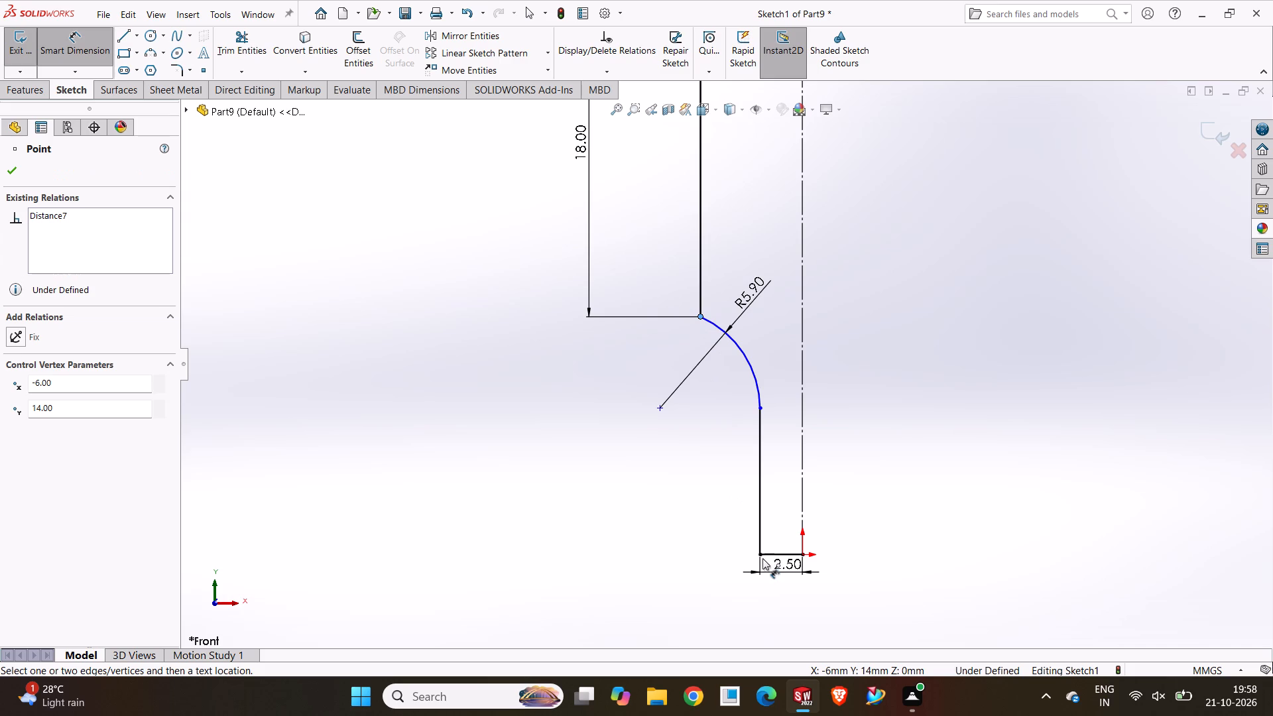
pyautogui.moveTo(798, 553); pyautogui.dragTo(806, 560)
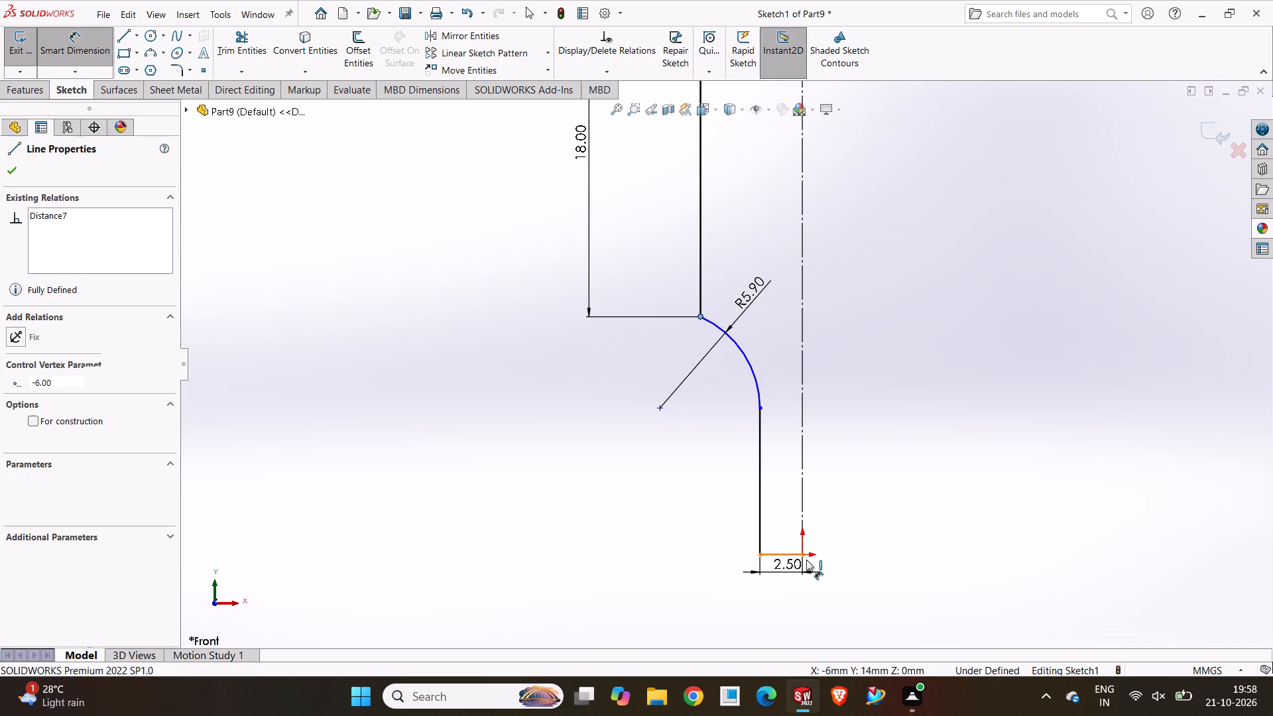
pyautogui.click(597, 452)
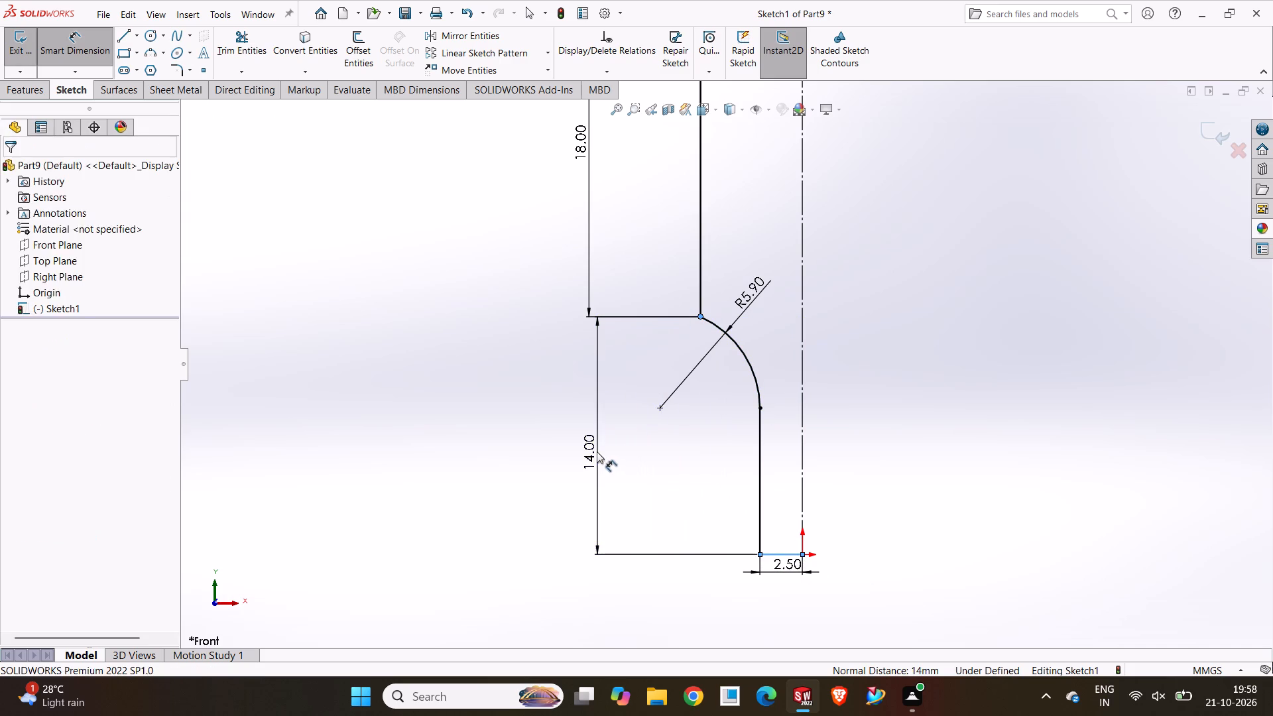
pyautogui.click(543, 430)
pyautogui.click(428, 375)
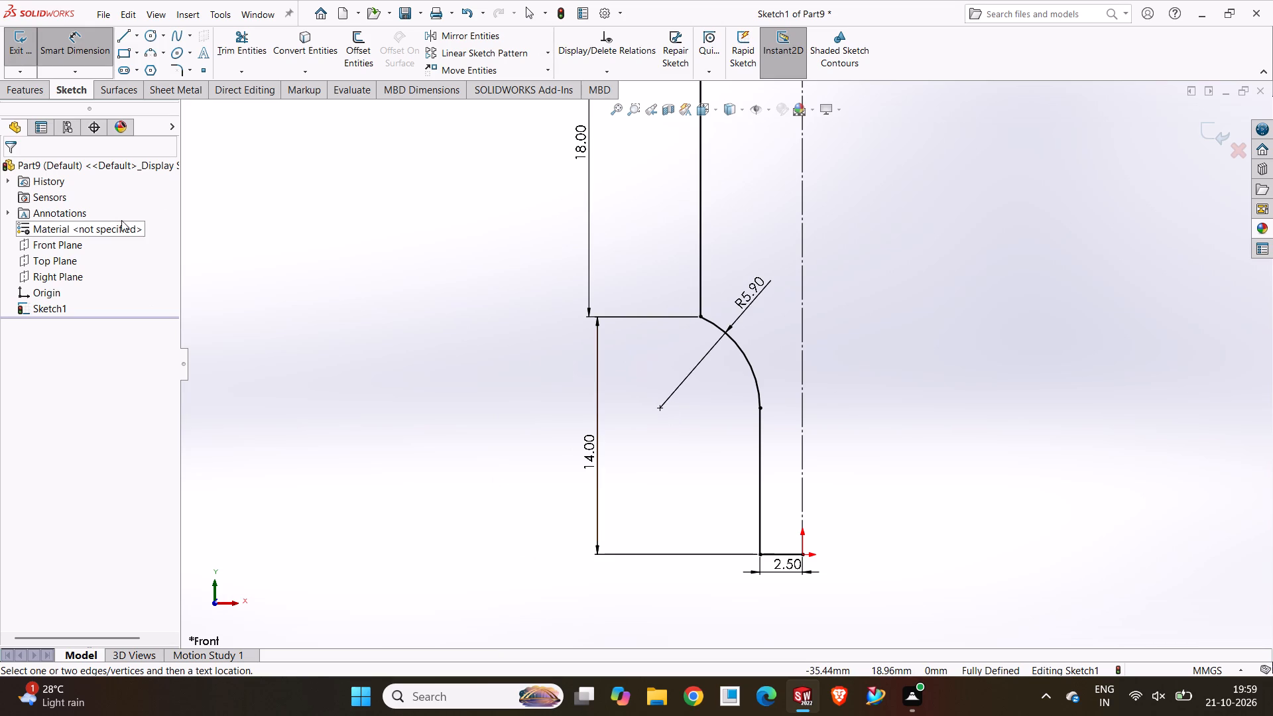
# Revolve the half-profile 360° about the centreline as a solid boss, letting the open sketch be closed automatically.
pyautogui.click(21, 94)
pyautogui.click(72, 64)
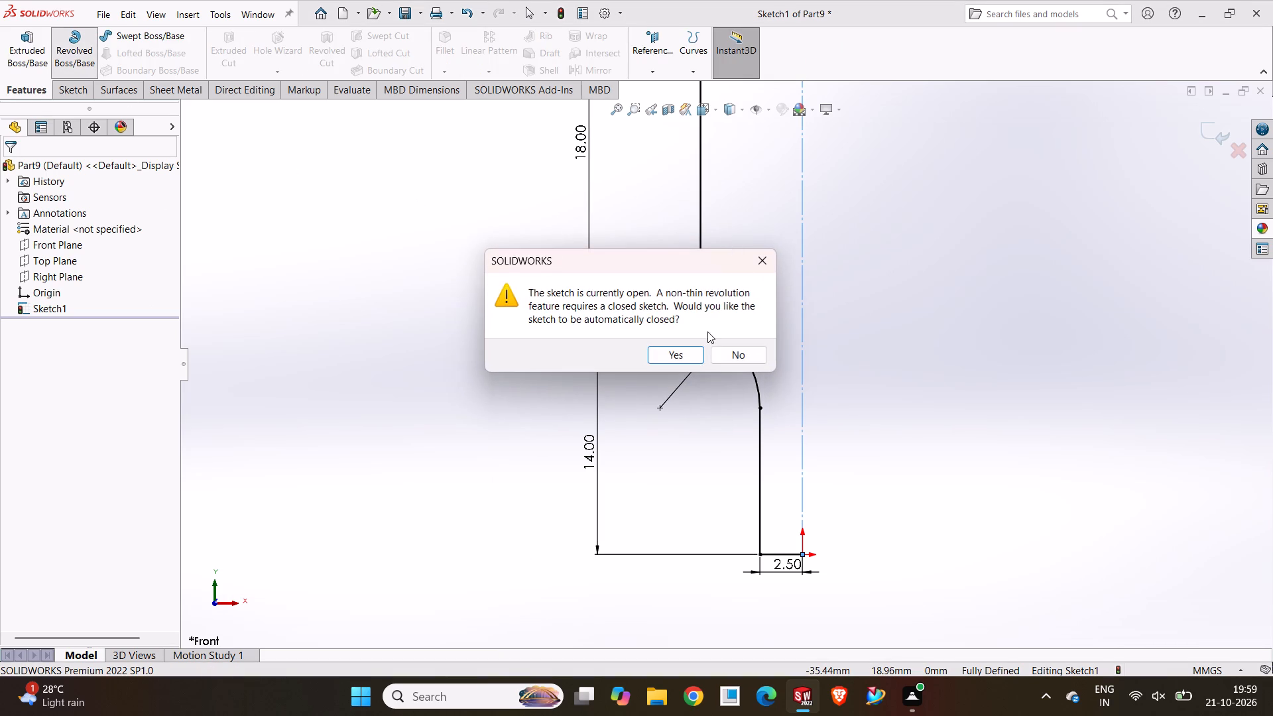
pyautogui.click(691, 355)
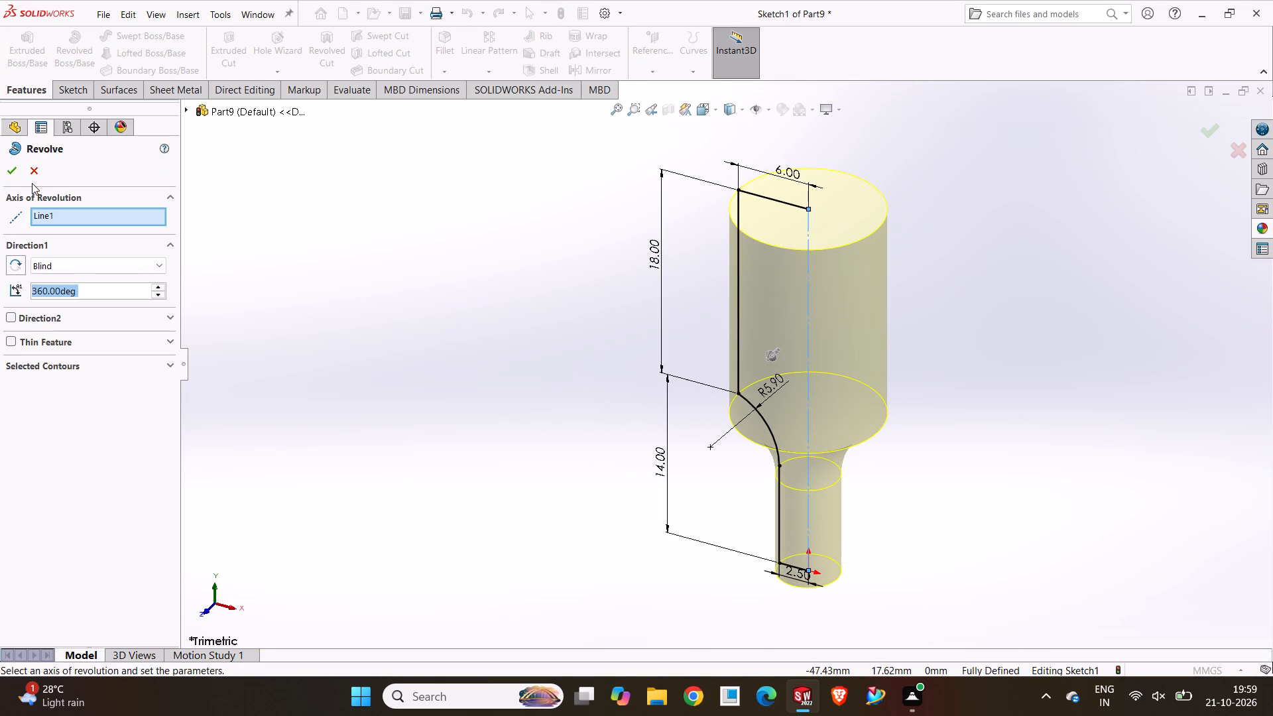
pyautogui.click(12, 177)
pyautogui.click(451, 291)
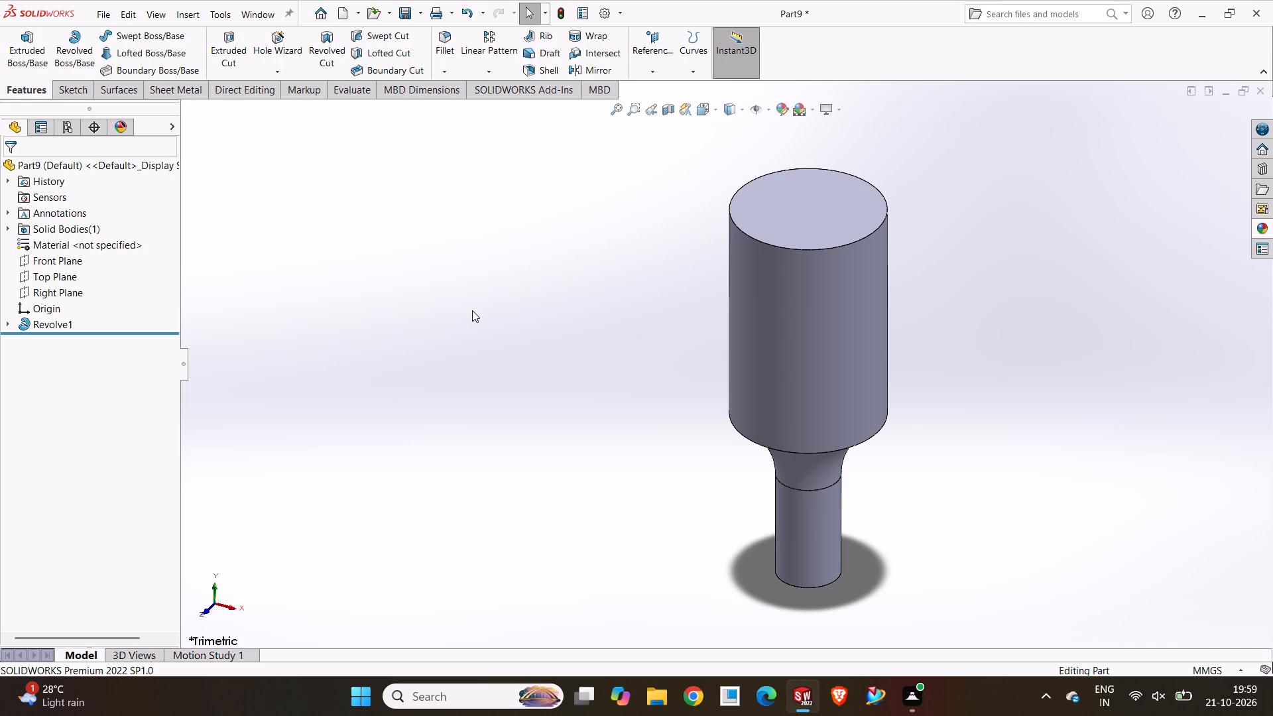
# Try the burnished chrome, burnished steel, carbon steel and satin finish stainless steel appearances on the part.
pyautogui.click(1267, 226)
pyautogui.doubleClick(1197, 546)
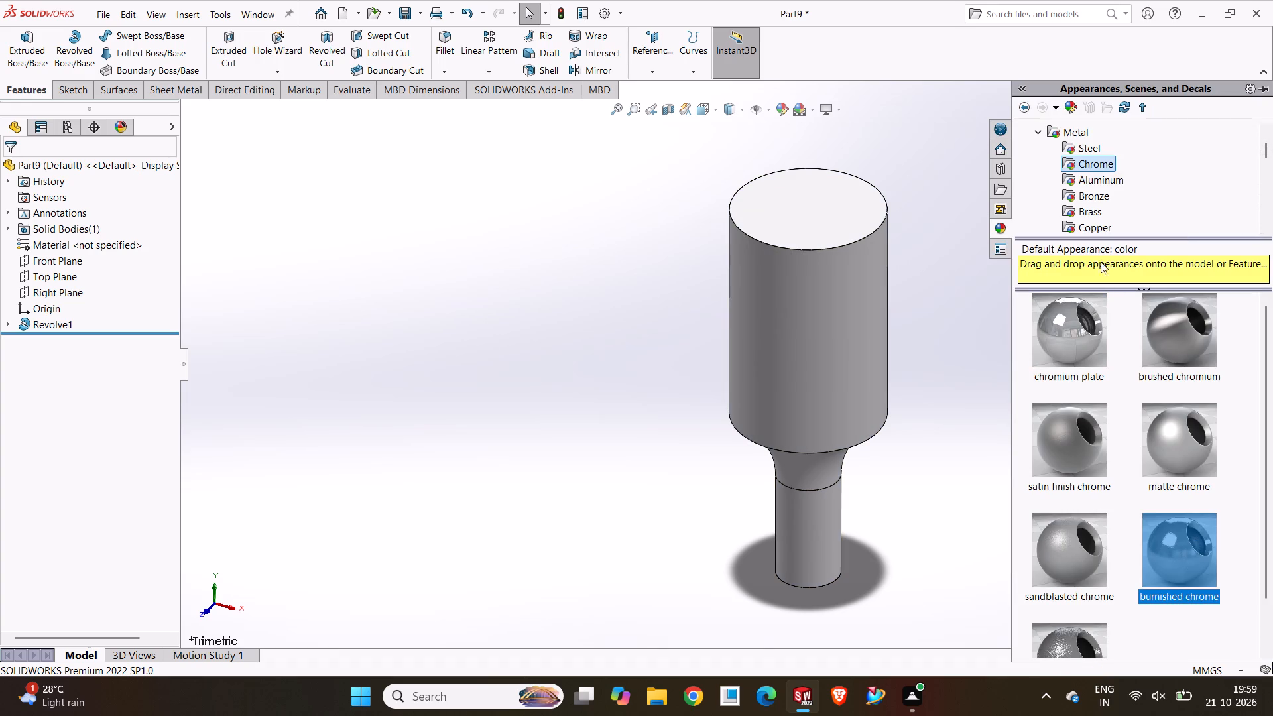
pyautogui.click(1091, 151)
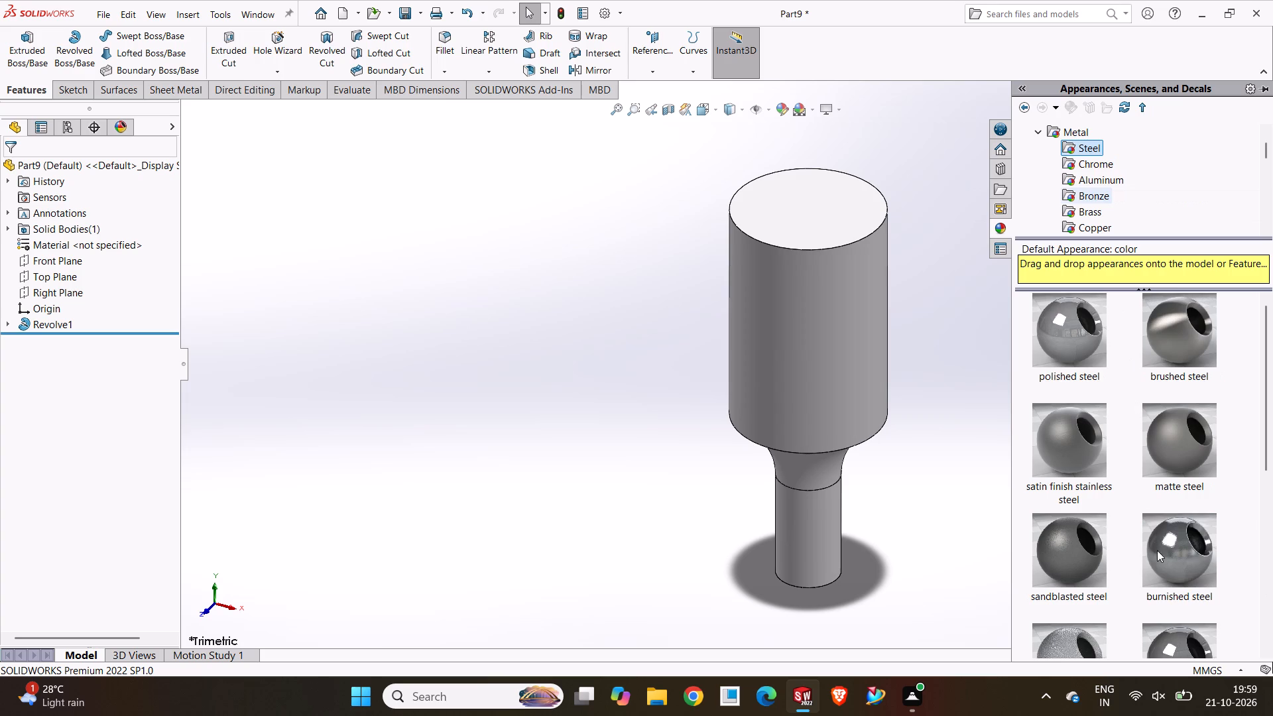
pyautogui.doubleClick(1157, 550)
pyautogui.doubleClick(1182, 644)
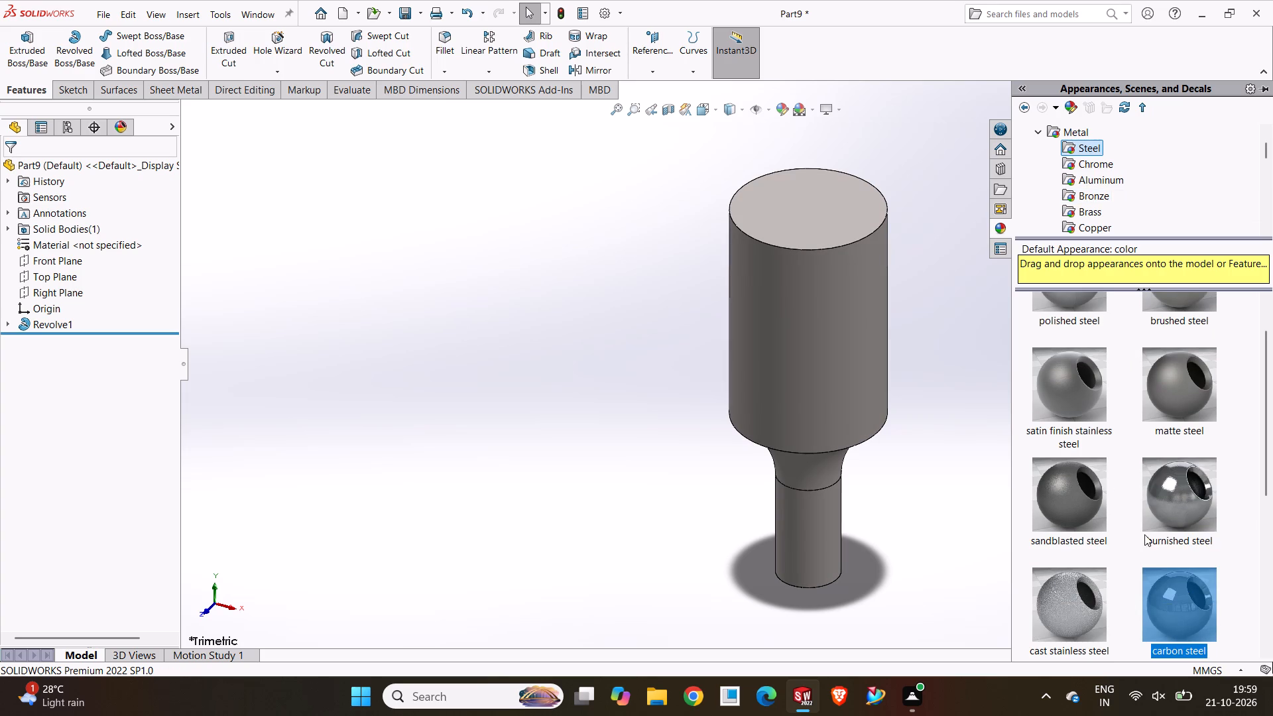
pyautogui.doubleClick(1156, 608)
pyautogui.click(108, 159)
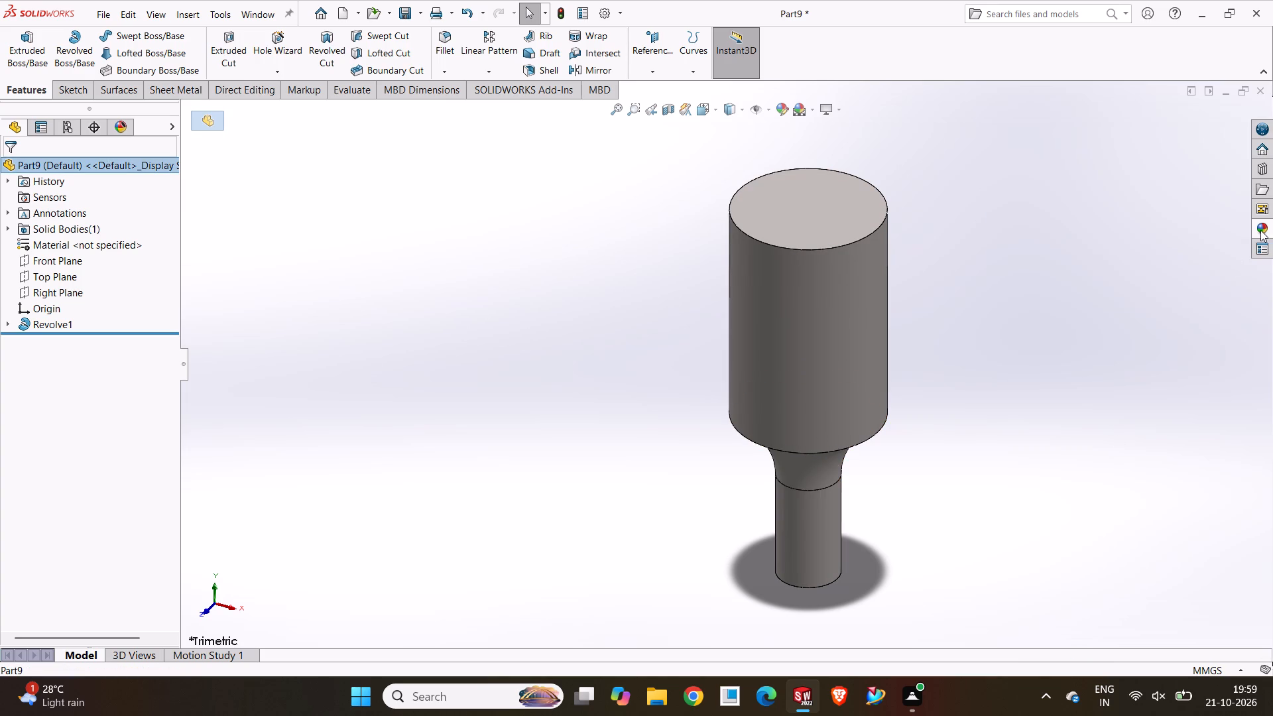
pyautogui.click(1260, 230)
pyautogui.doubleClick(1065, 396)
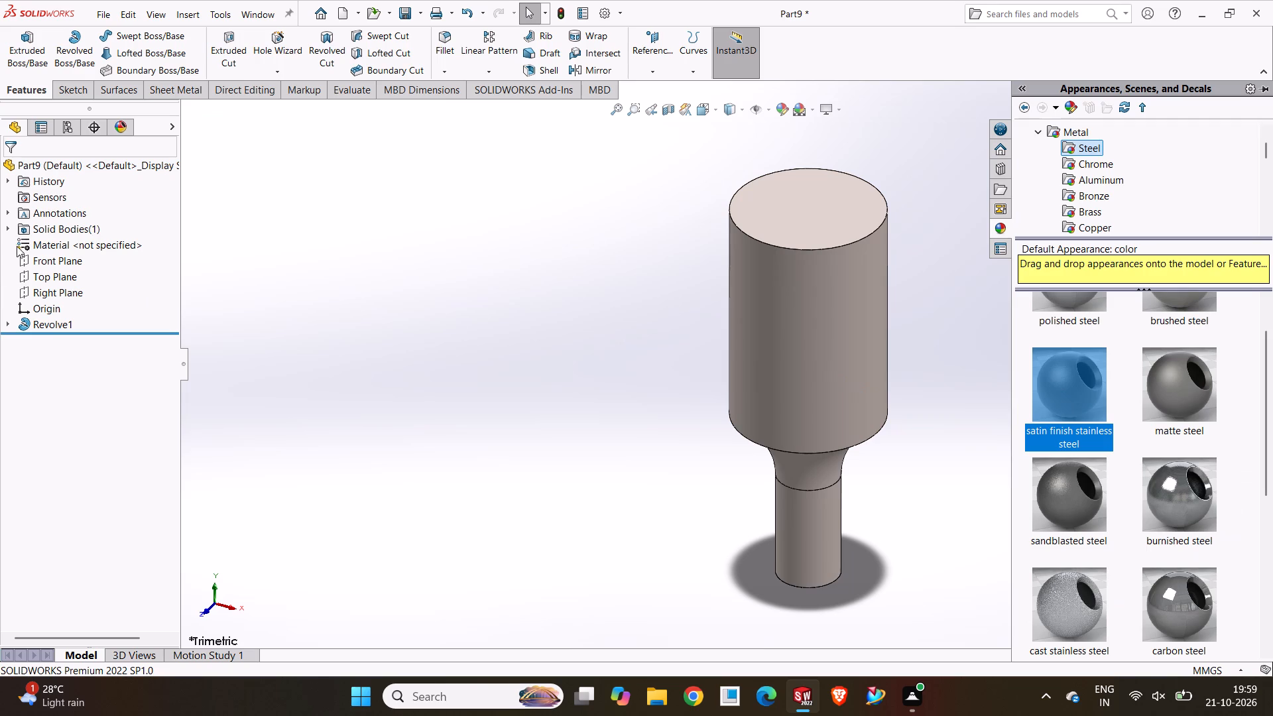
# Apply the sandblasted steel appearance to the whole part and inspect it from another angle.
pyautogui.click(83, 168)
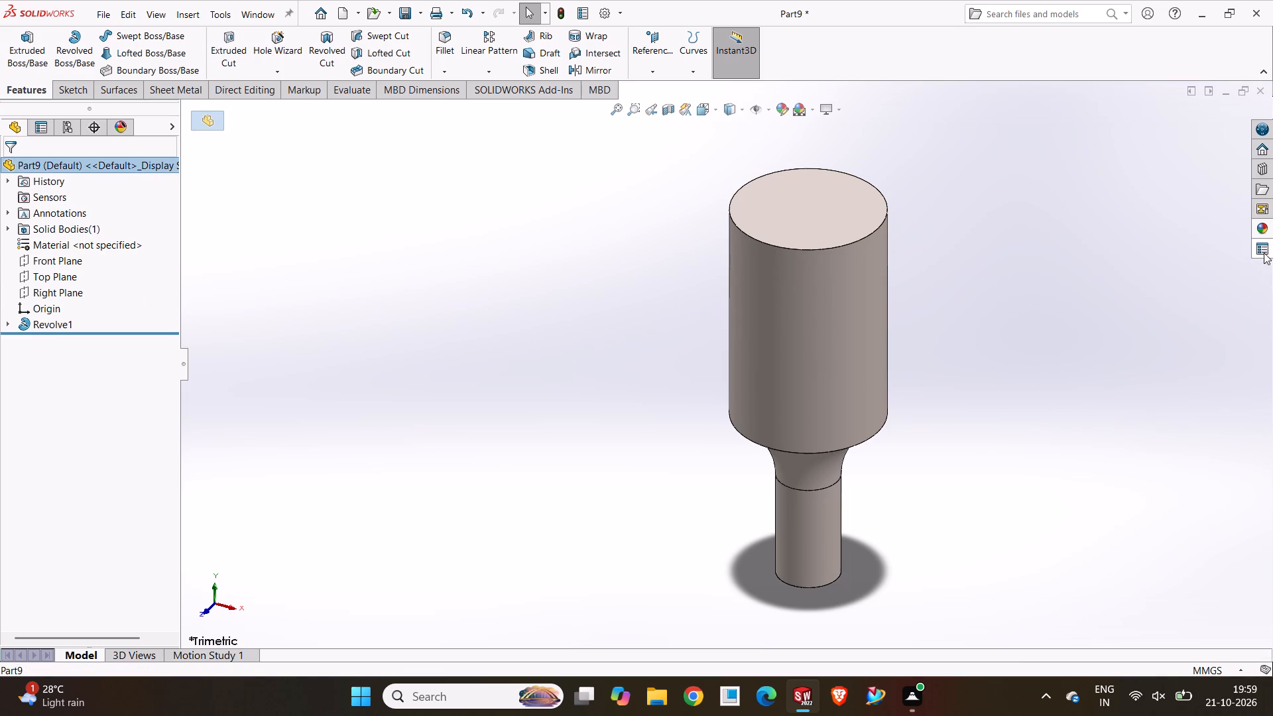
pyautogui.click(1264, 229)
pyautogui.doubleClick(1058, 496)
pyautogui.click(461, 376)
pyautogui.moveTo(545, 377); pyautogui.dragTo(548, 371, button='middle')
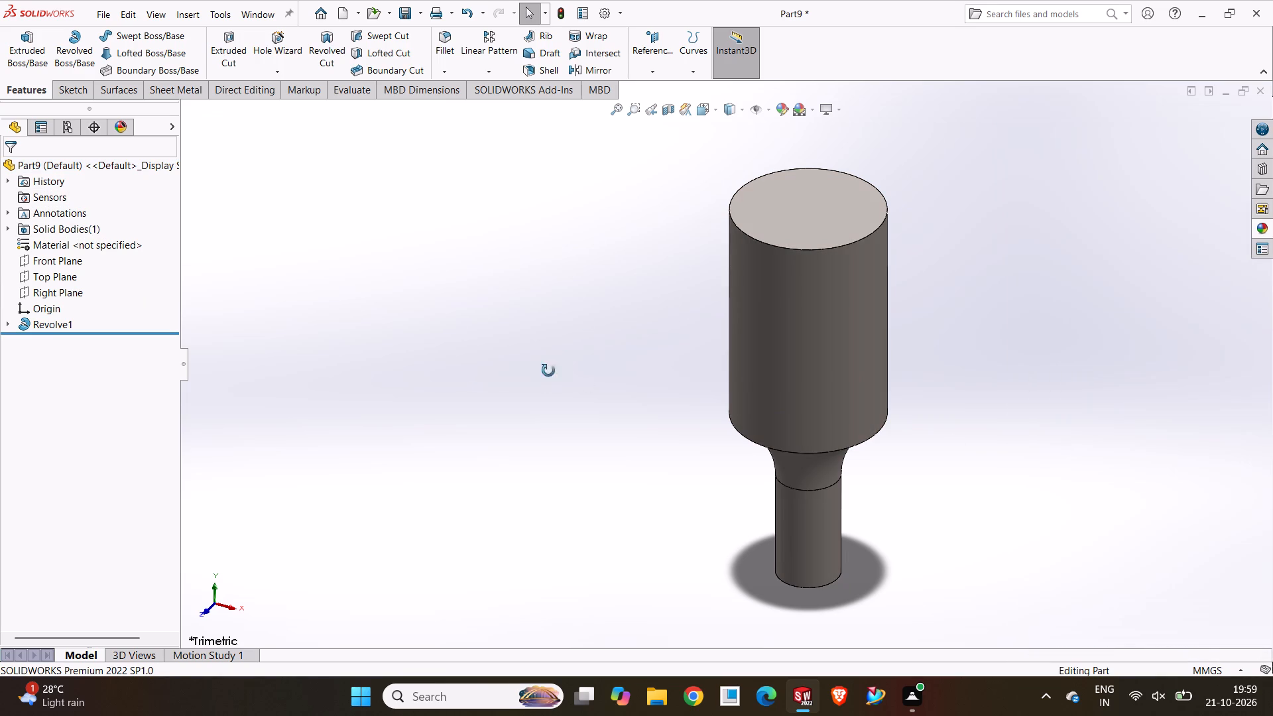
pyautogui.moveTo(548, 371); pyautogui.dragTo(966, 371, button='middle')
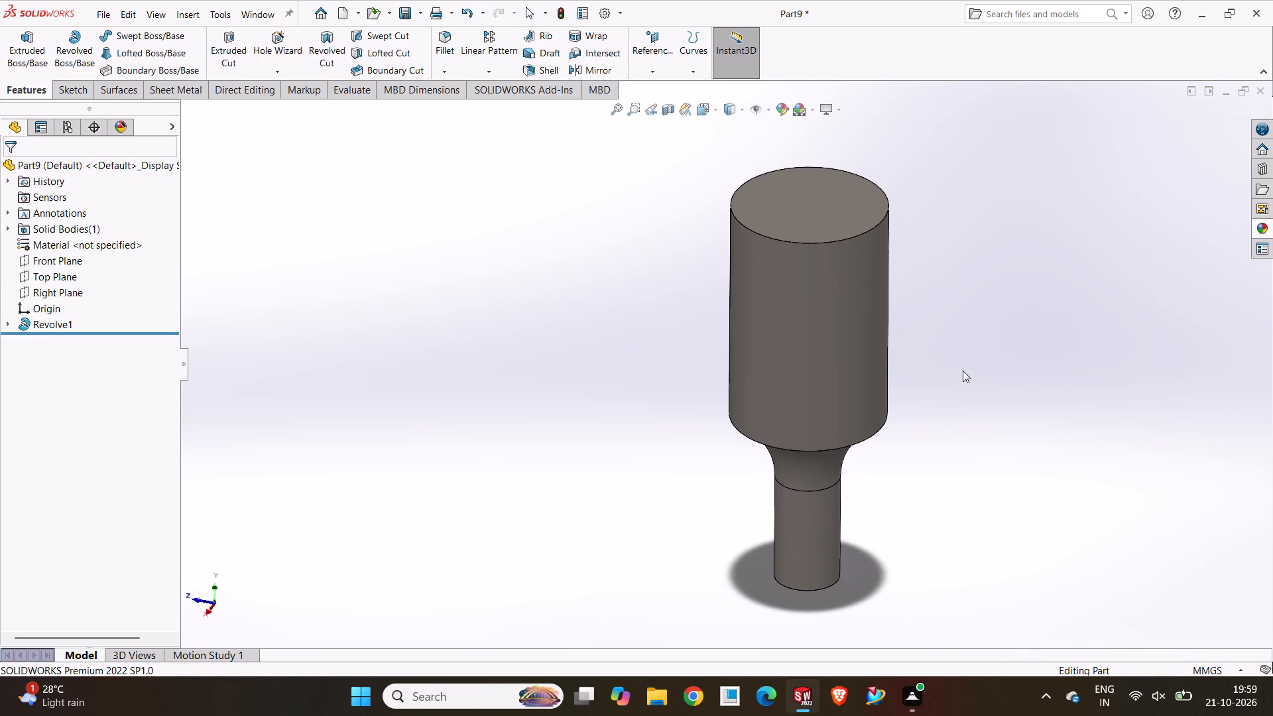
# Save the part as Manual Rocker Arm Punching Machine P9 in the SoidWorks Drawings folder.
pyautogui.click(422, 12)
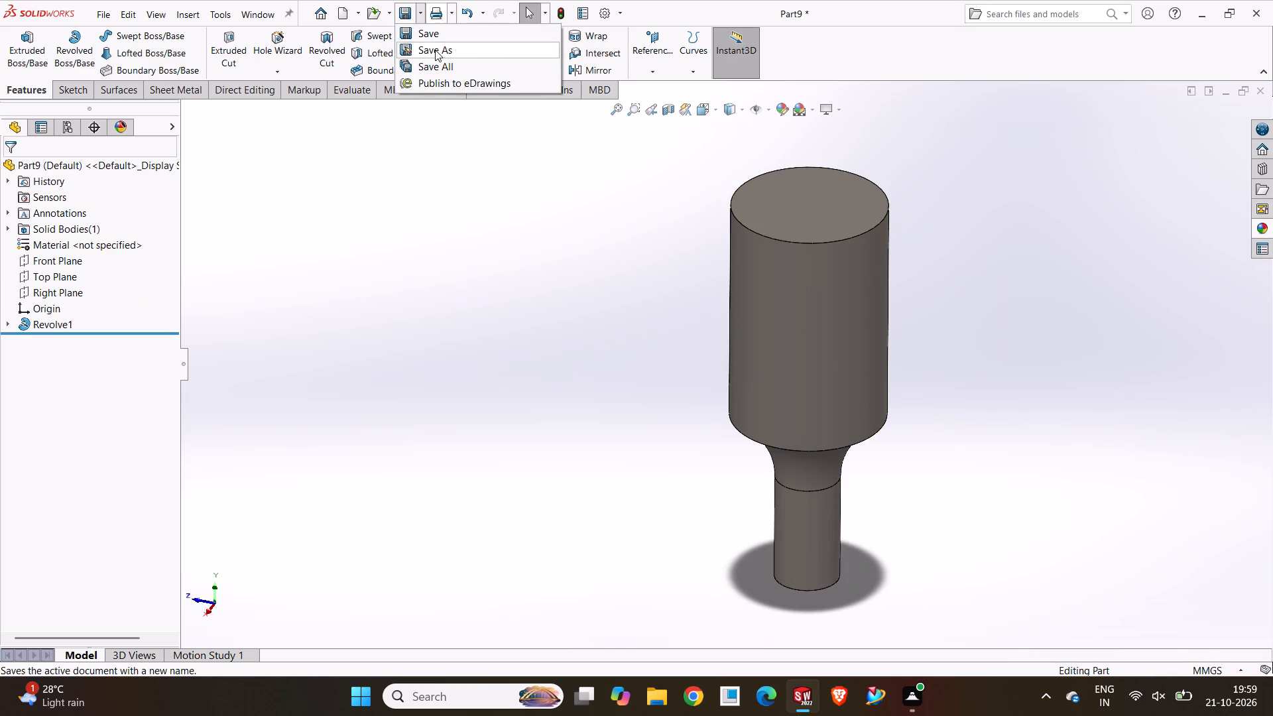
pyautogui.click(434, 50)
pyautogui.moveTo(568, 345); pyautogui.dragTo(466, 349)
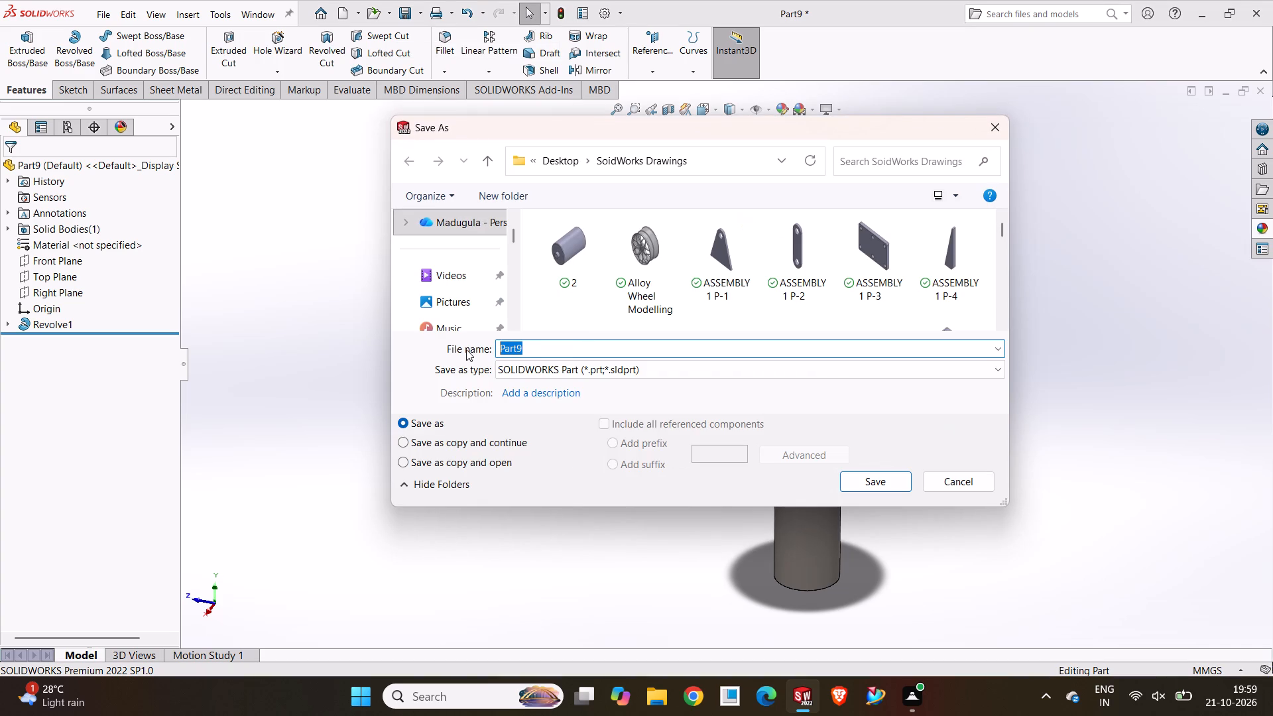
pyautogui.press('m')
pyautogui.press('Down')
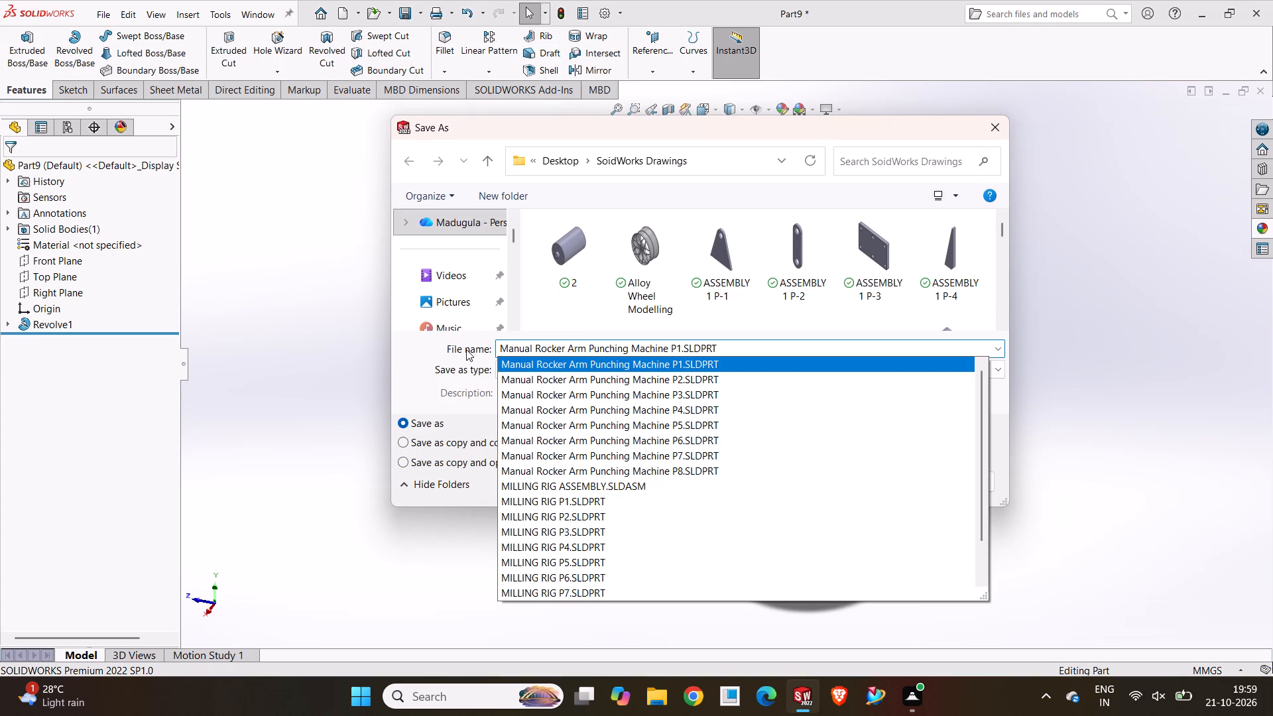
pyautogui.press('Left')
pyautogui.press('Left')
pyautogui.press('Left')
pyautogui.press('Left')
pyautogui.press('Left')
pyautogui.press('Left')
pyautogui.press('Left')
pyautogui.press('BackSpace')
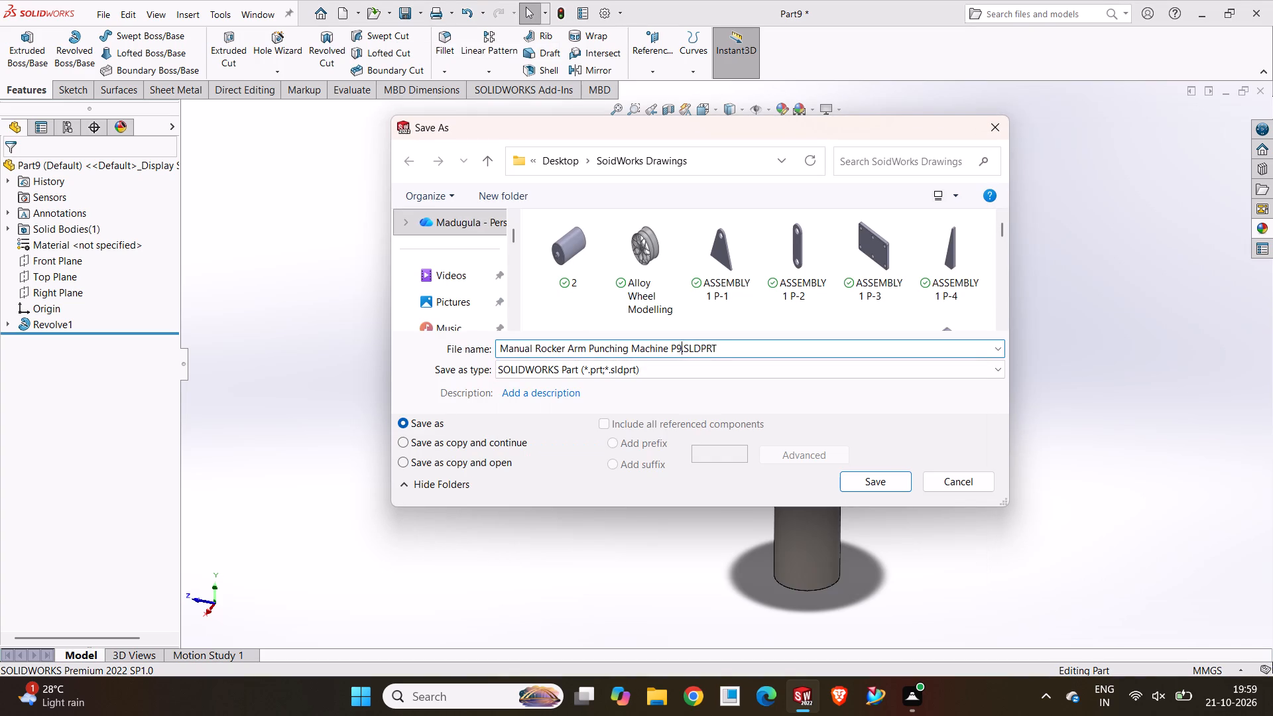
pyautogui.press('9')
pyautogui.click(895, 485)
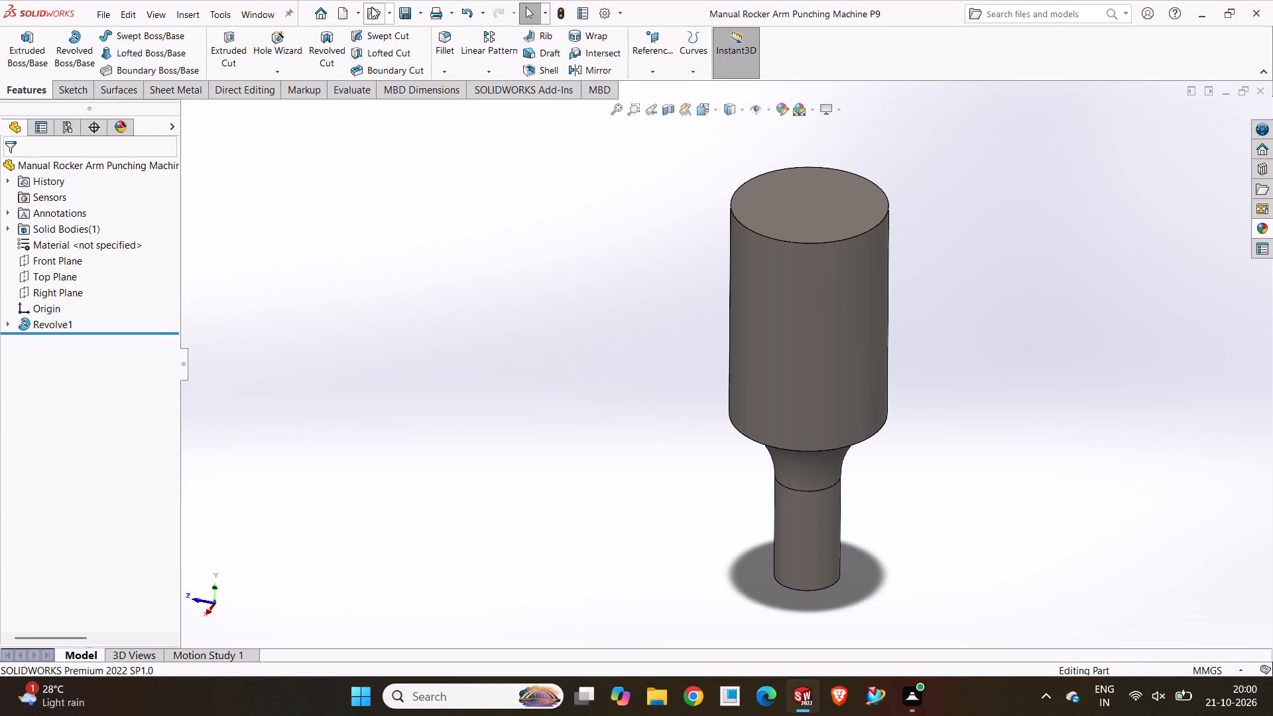
# Make a drawing from the P9 part on a standard A0 (ISO) sheet with the sheet format displayed.
pyautogui.click(396, 7)
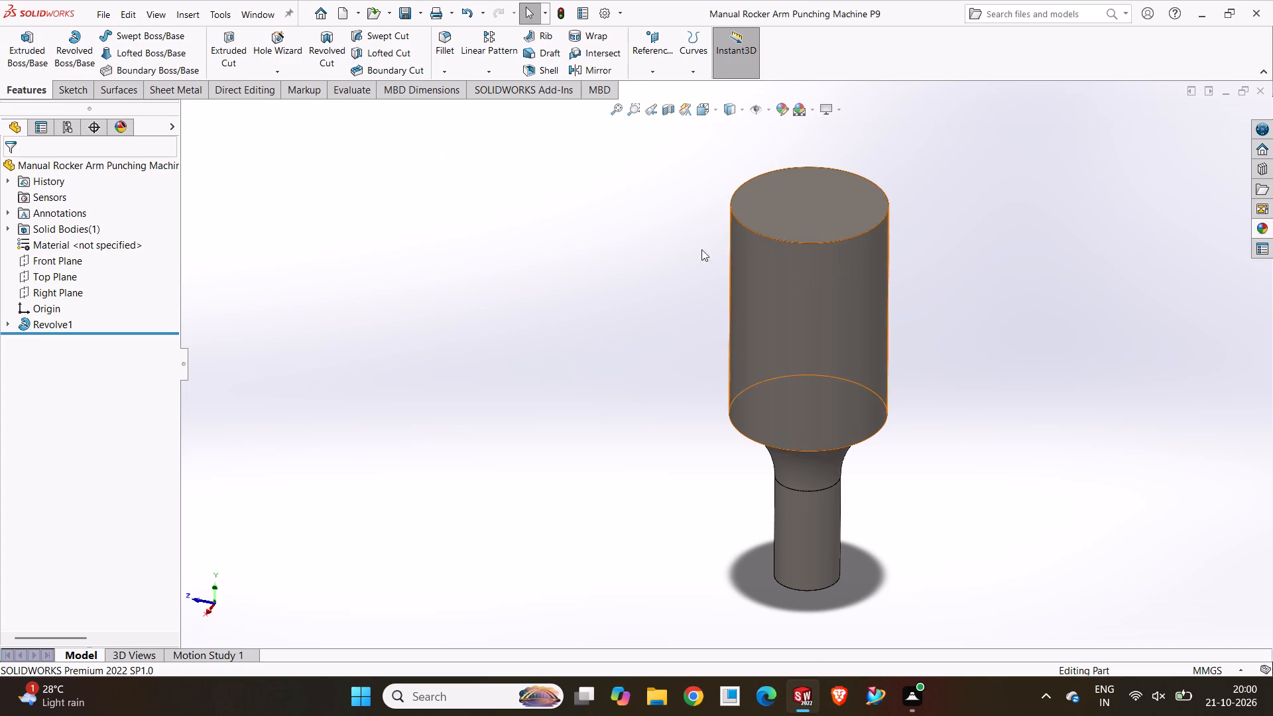
pyautogui.click(104, 14)
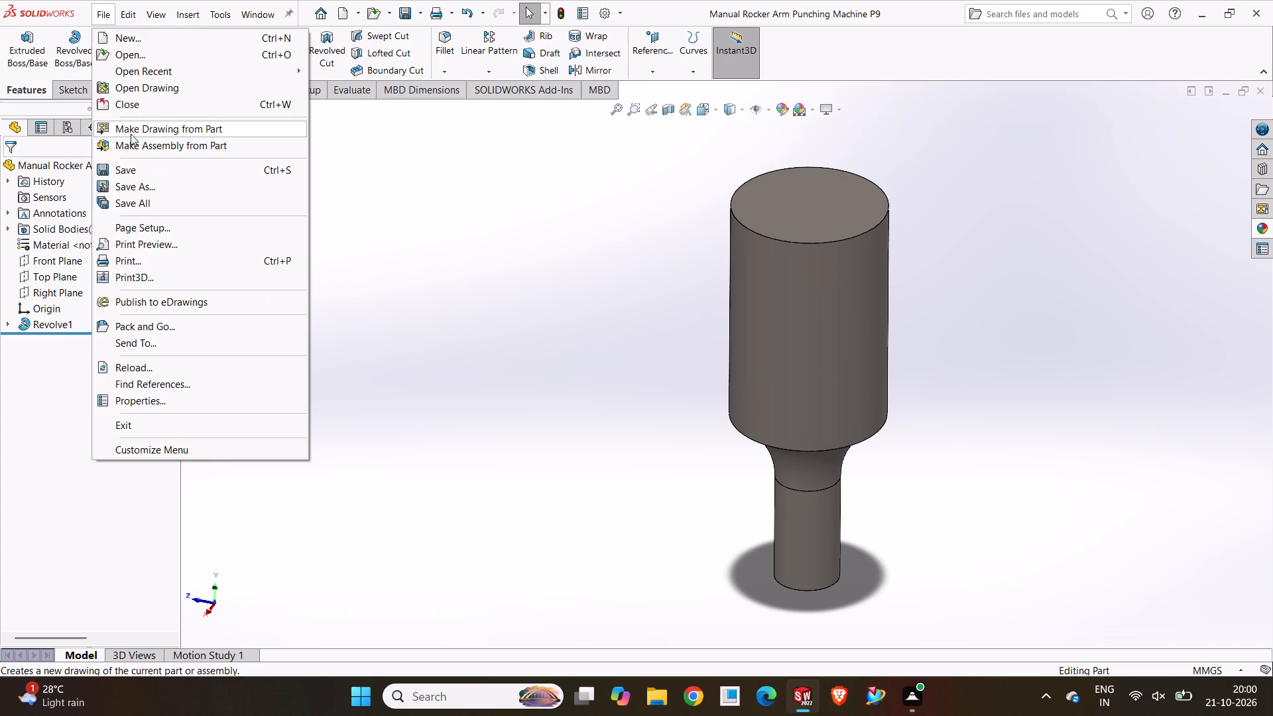
pyautogui.click(138, 124)
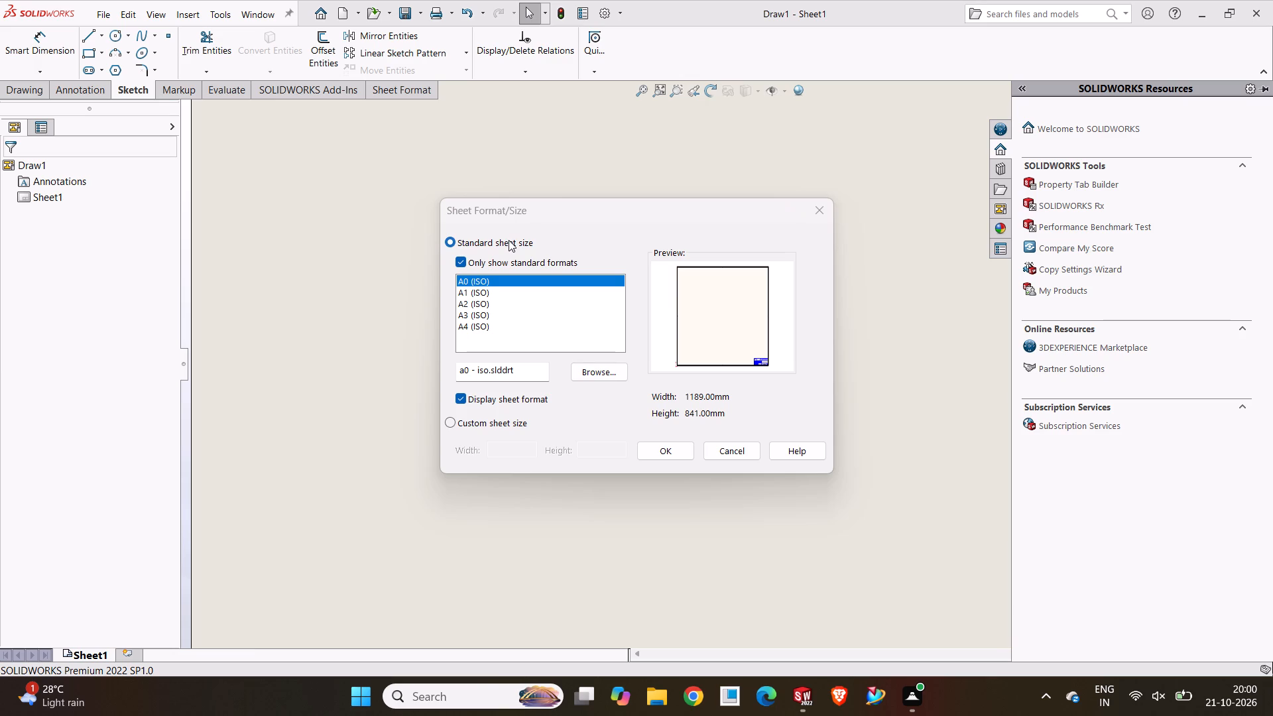
pyautogui.click(657, 454)
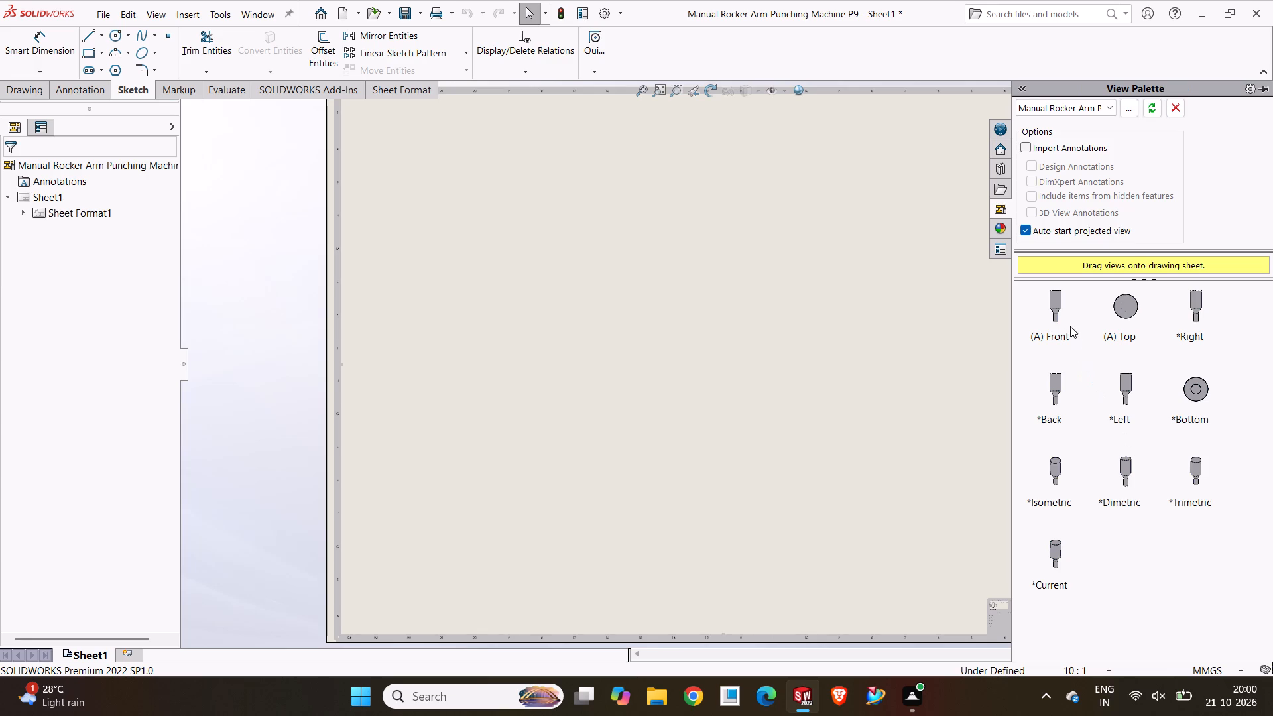
# Place the part's Front view near the middle of the drawing sheet.
pyautogui.moveTo(1062, 299); pyautogui.dragTo(725, 354)
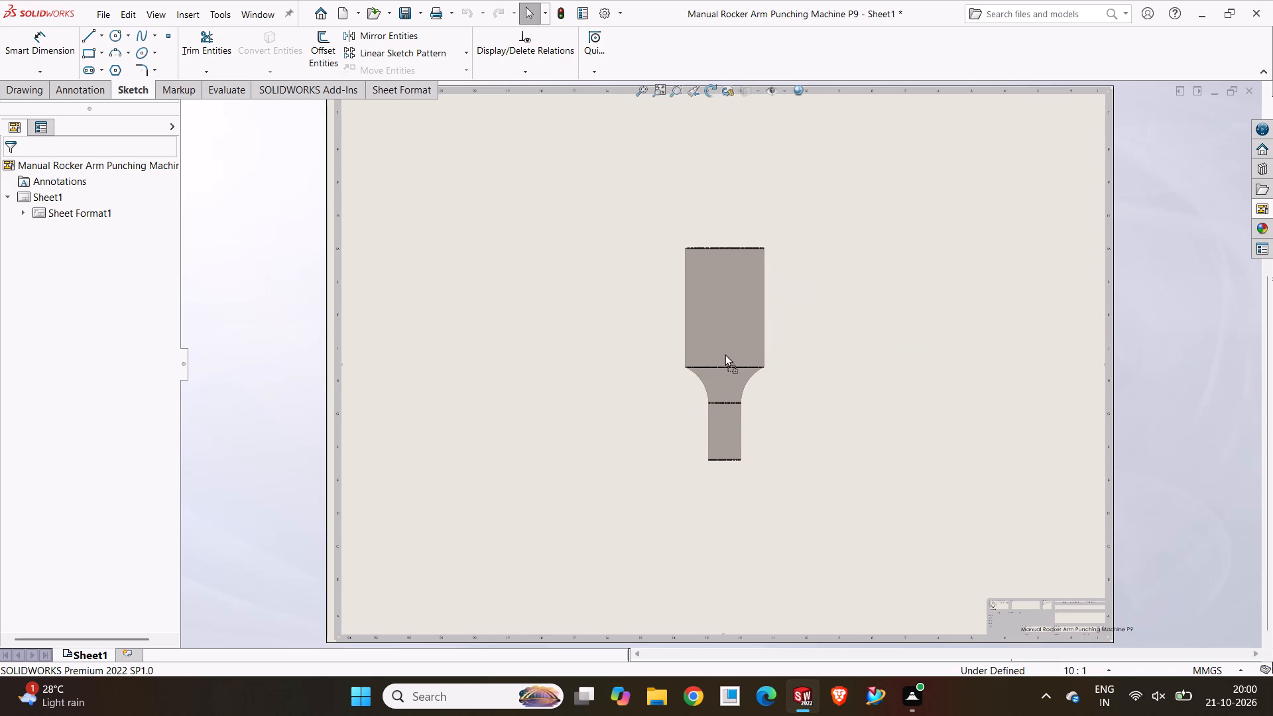
pyautogui.moveTo(725, 354); pyautogui.dragTo(733, 360)
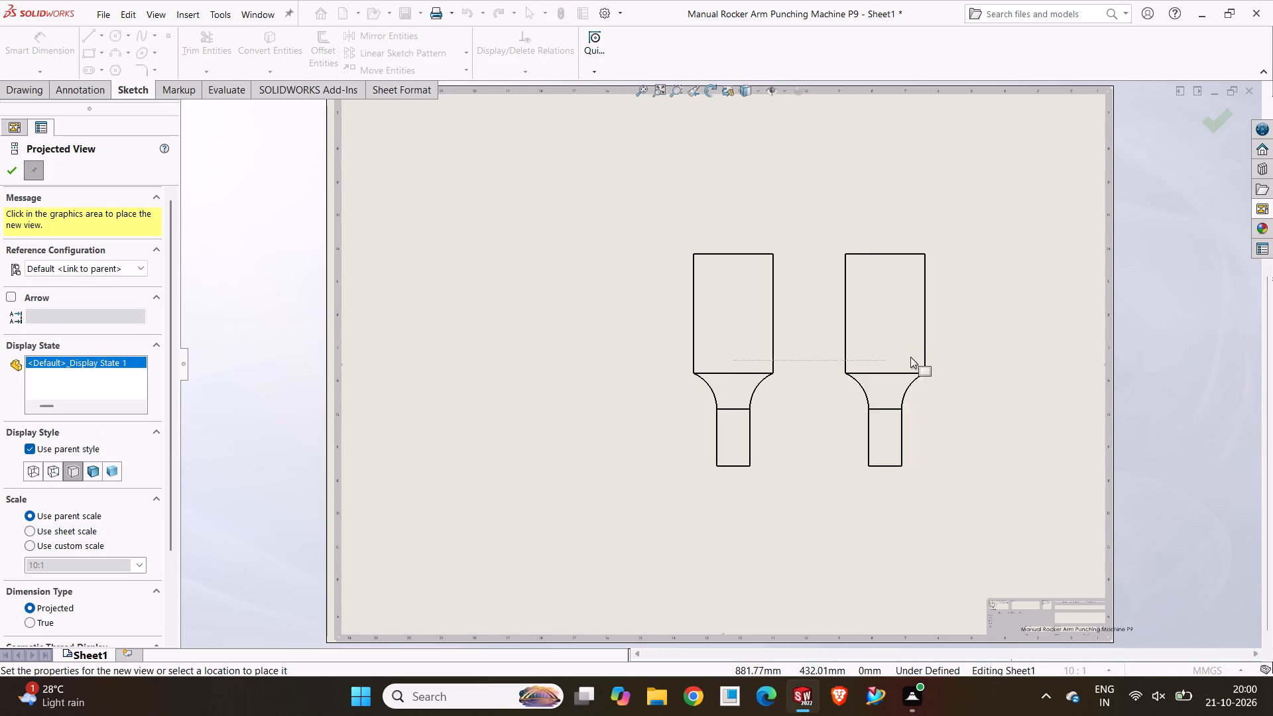
# Place four projected views around the front view: one on each side, one above and one below.
pyautogui.click(920, 360)
pyautogui.click(559, 360)
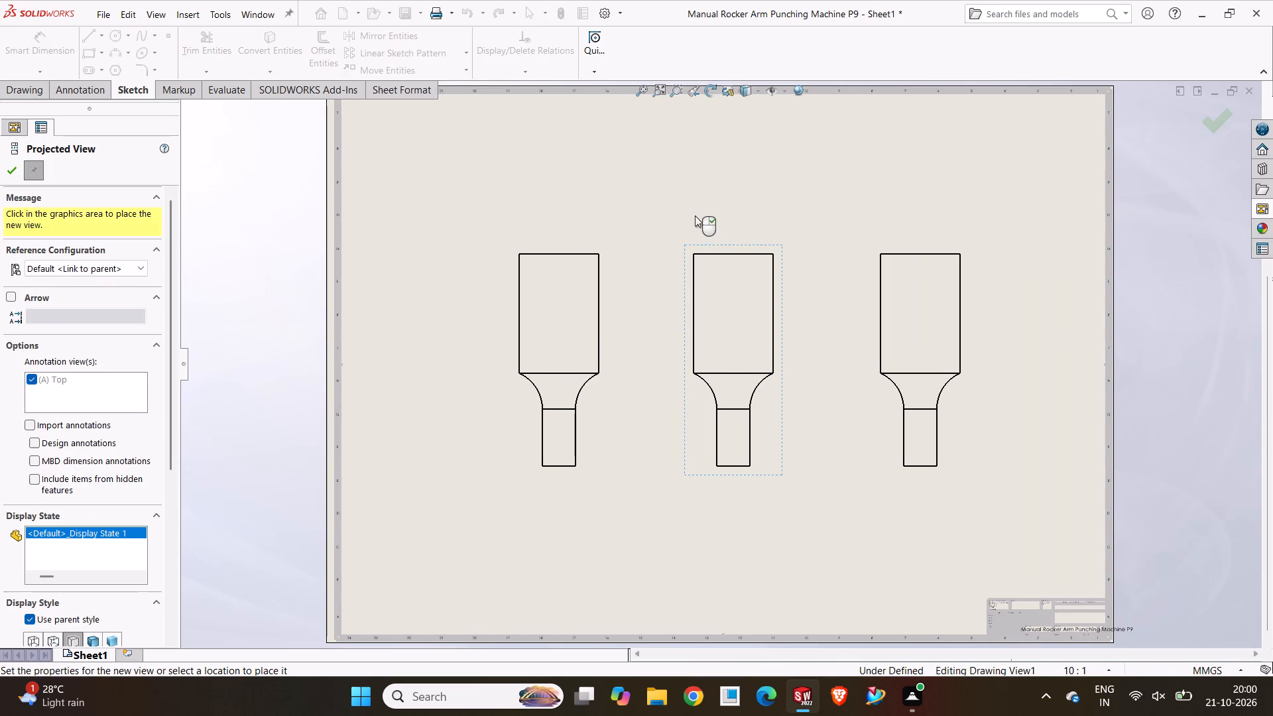
pyautogui.click(724, 185)
pyautogui.click(739, 542)
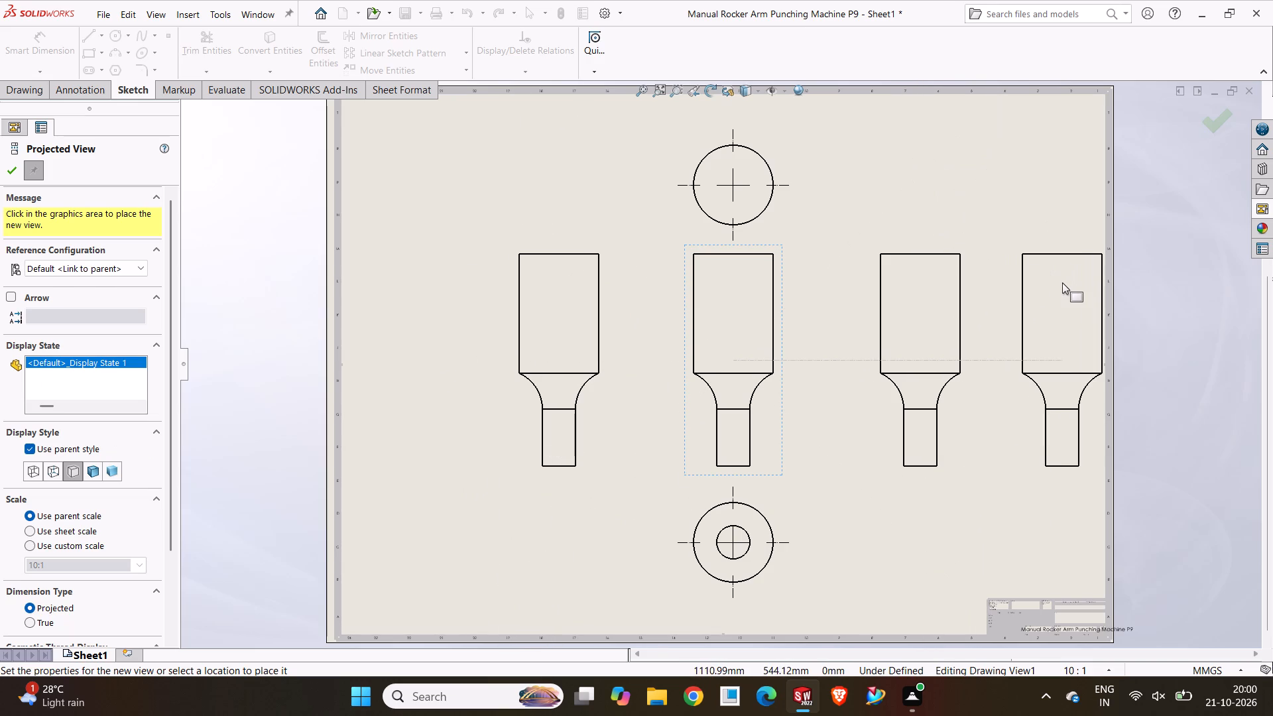
pyautogui.press('Escape')
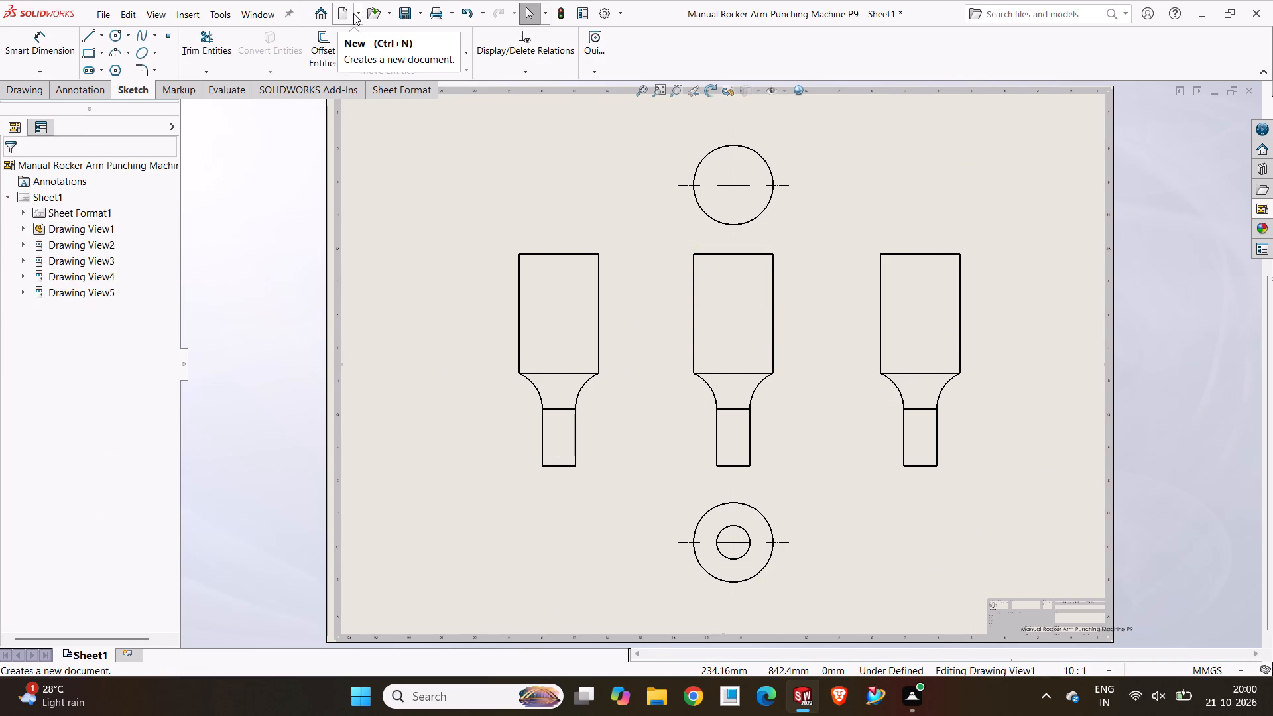
# Save the drawing as Manual Rocker Arm Punching Machine P9 DRAFT in the SoidWorks Drawings folder.
pyautogui.click(361, 12)
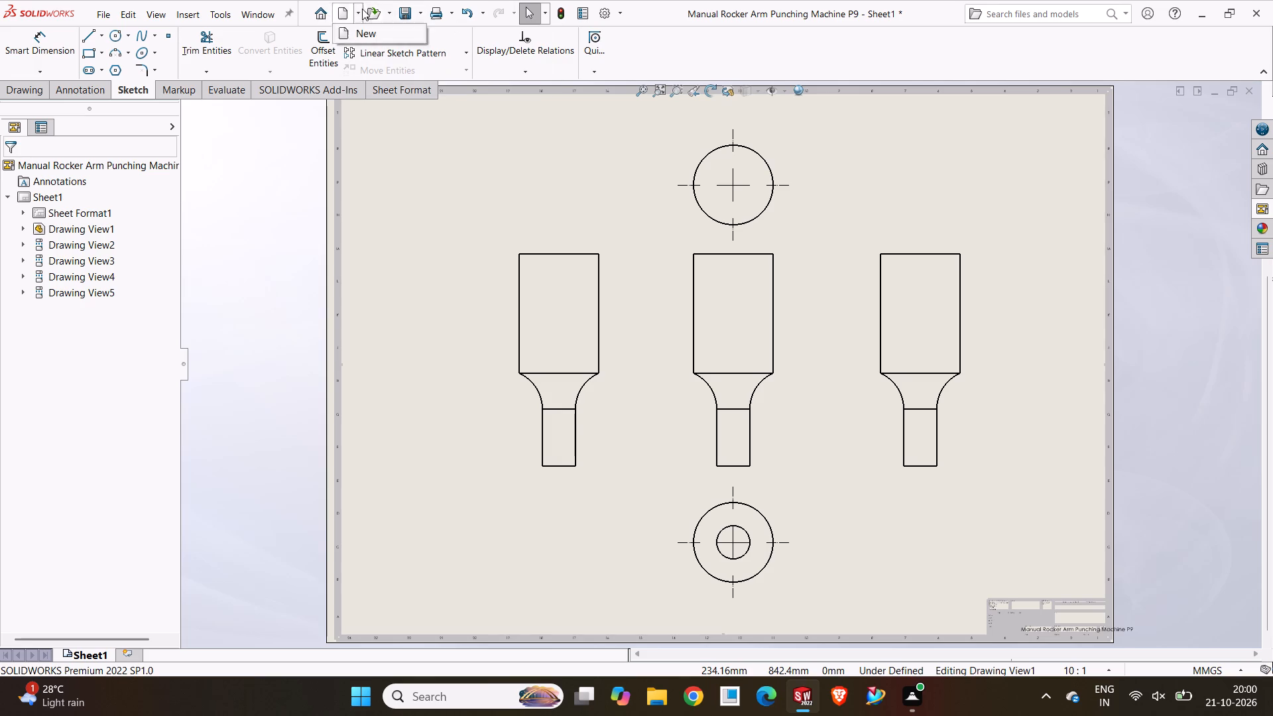
pyautogui.click(413, 11)
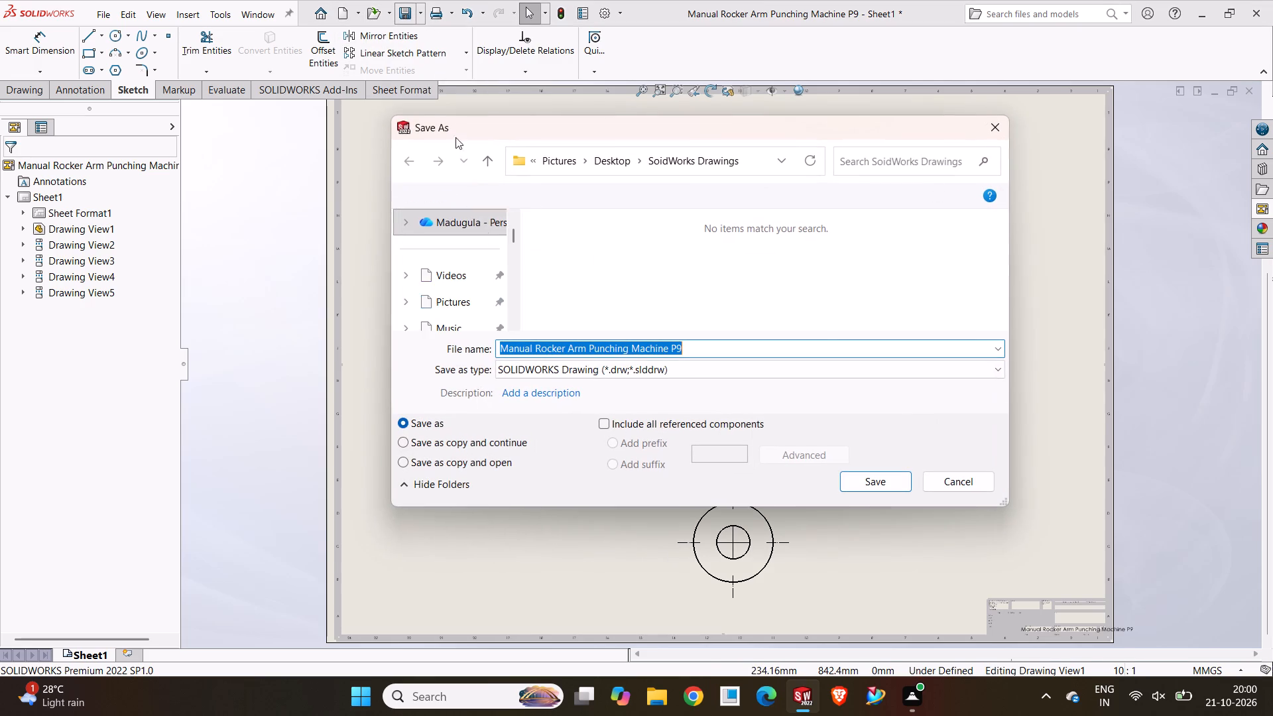
pyautogui.click(713, 349)
pyautogui.press('space')
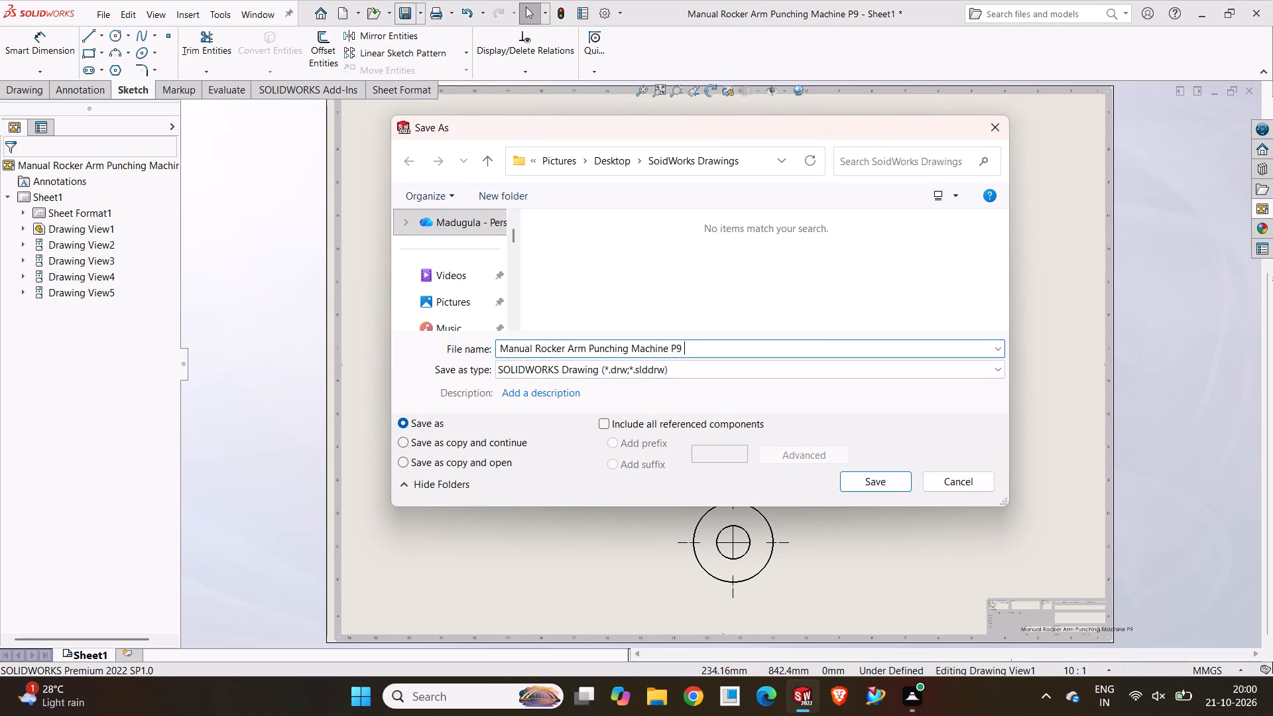
pyautogui.press('d')
pyautogui.press('r')
pyautogui.write('AFT')
pyautogui.click(884, 480)
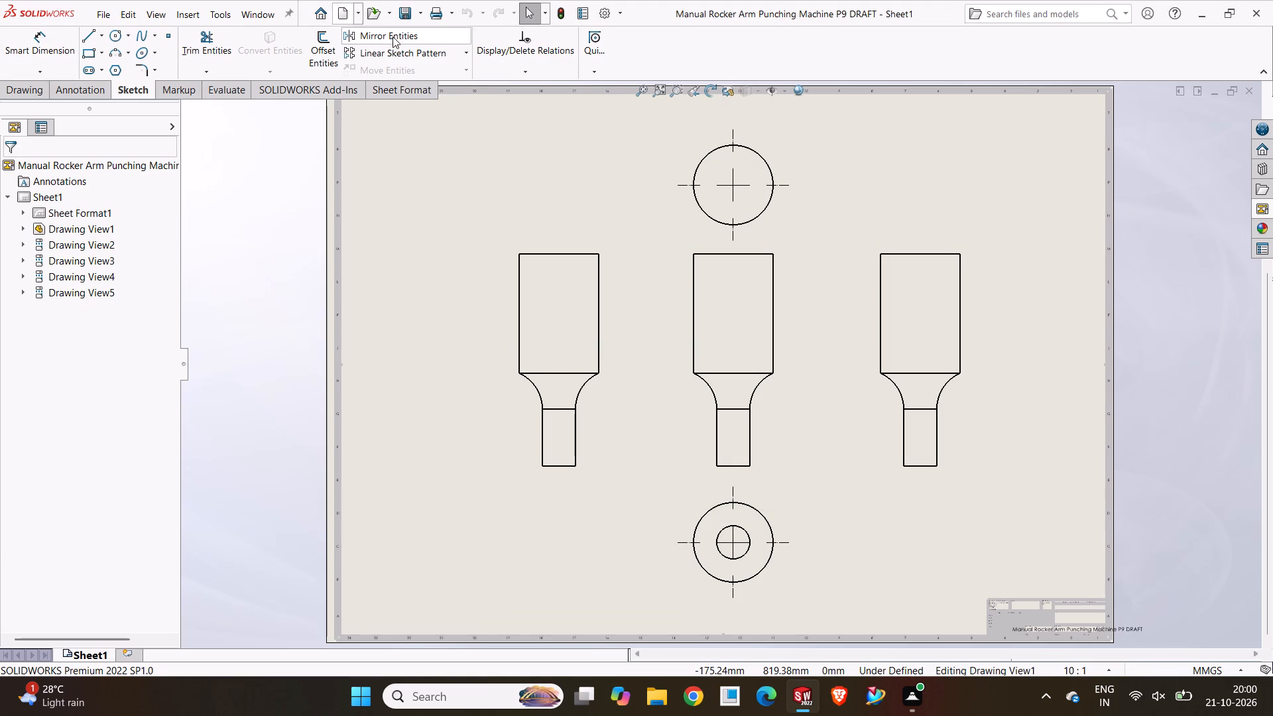
pyautogui.click(404, 14)
# Find and open the part Manual Rocker Arm Punching Machine P2 from the SoidWorks Drawings folder.
pyautogui.click(367, 11)
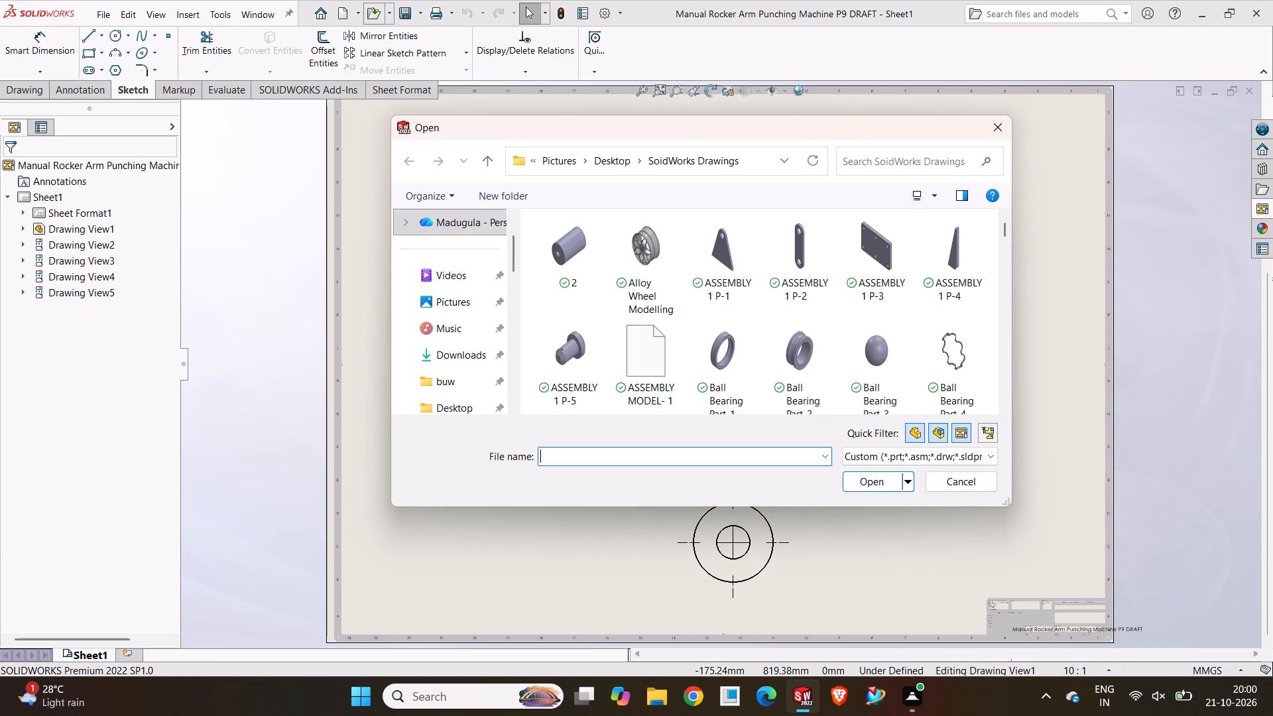
pyautogui.scroll(-5, 692, 328)
pyautogui.click(886, 167)
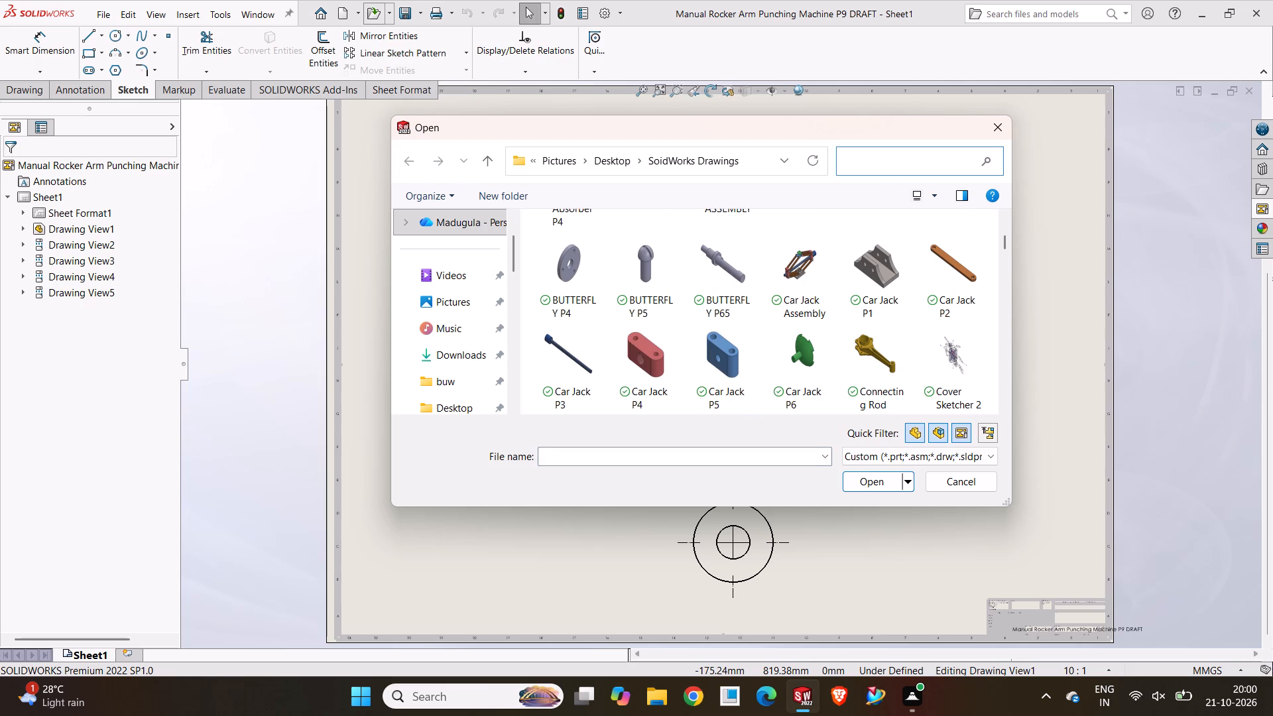
pyautogui.press('m')
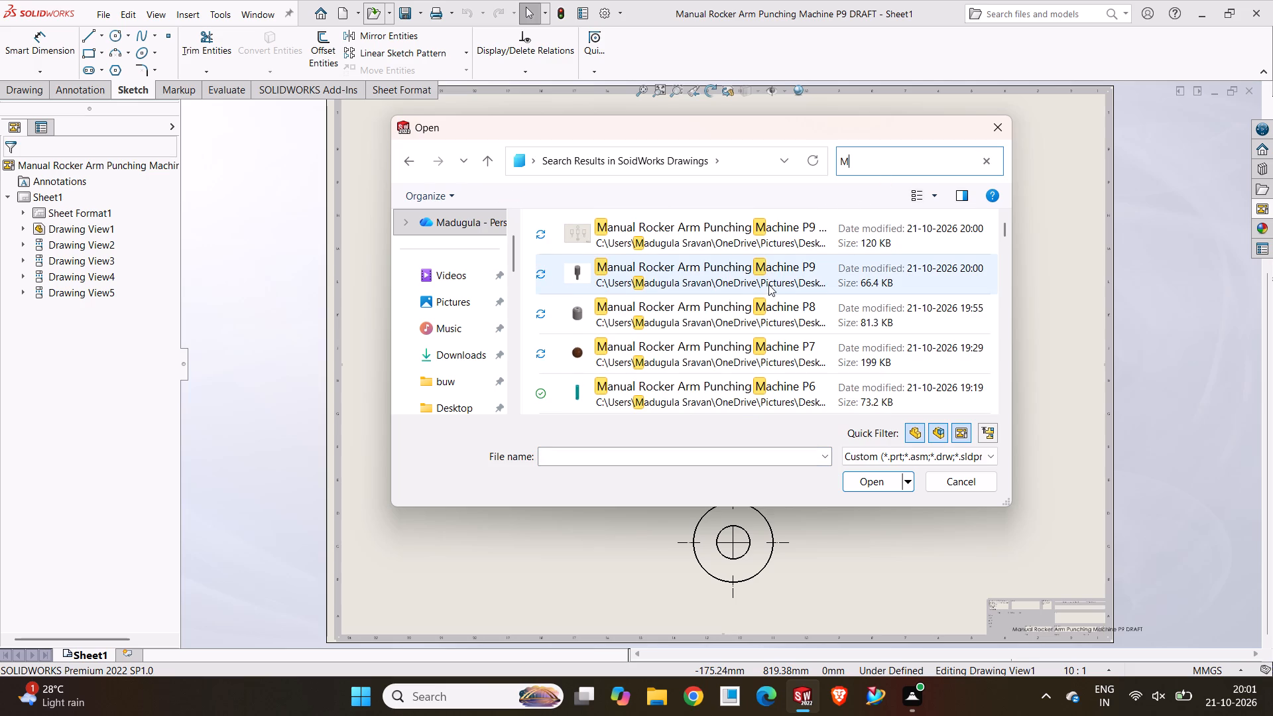
pyautogui.scroll(-1, 735, 301)
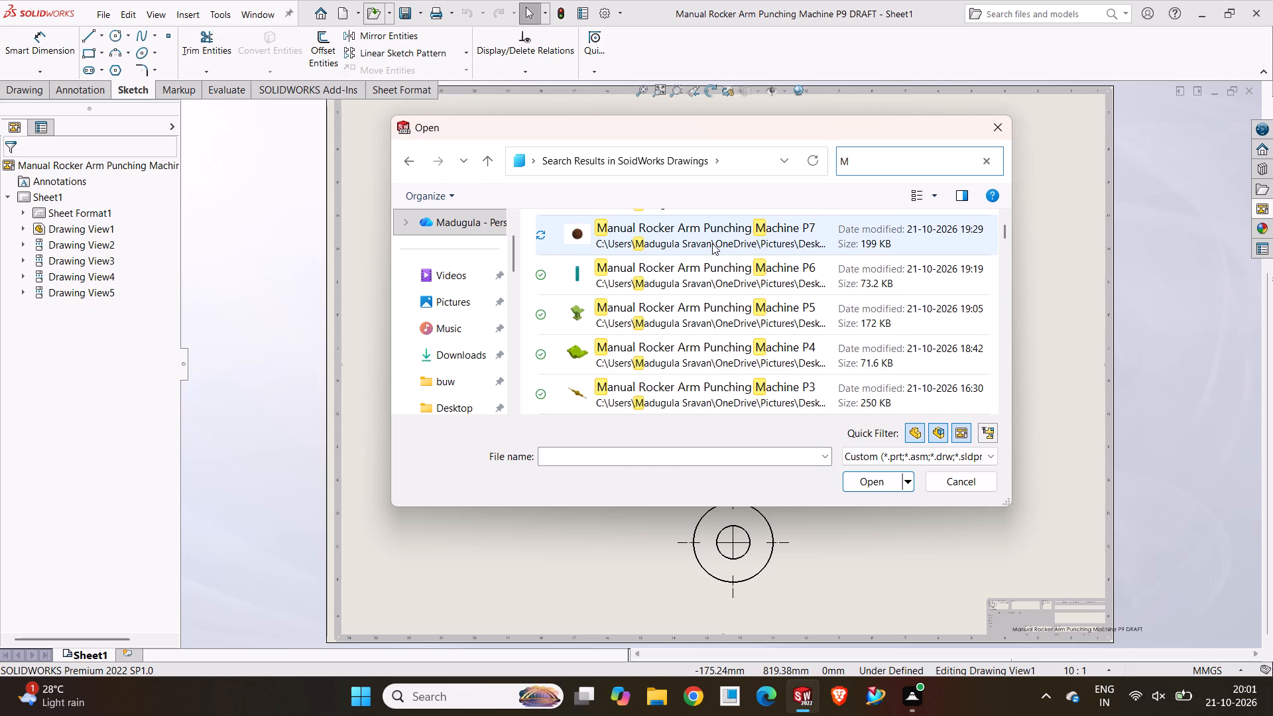
pyautogui.click(711, 243)
pyautogui.scroll(-2, 712, 314)
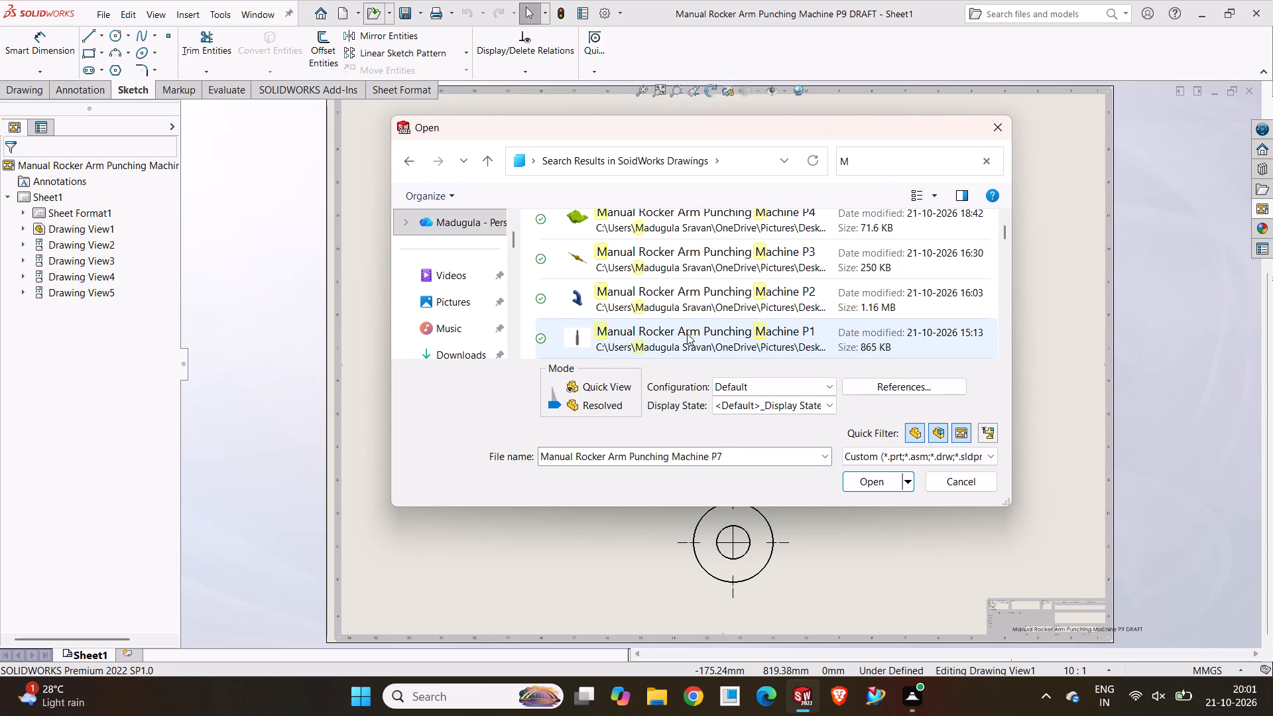
pyautogui.click(662, 304)
pyautogui.click(851, 474)
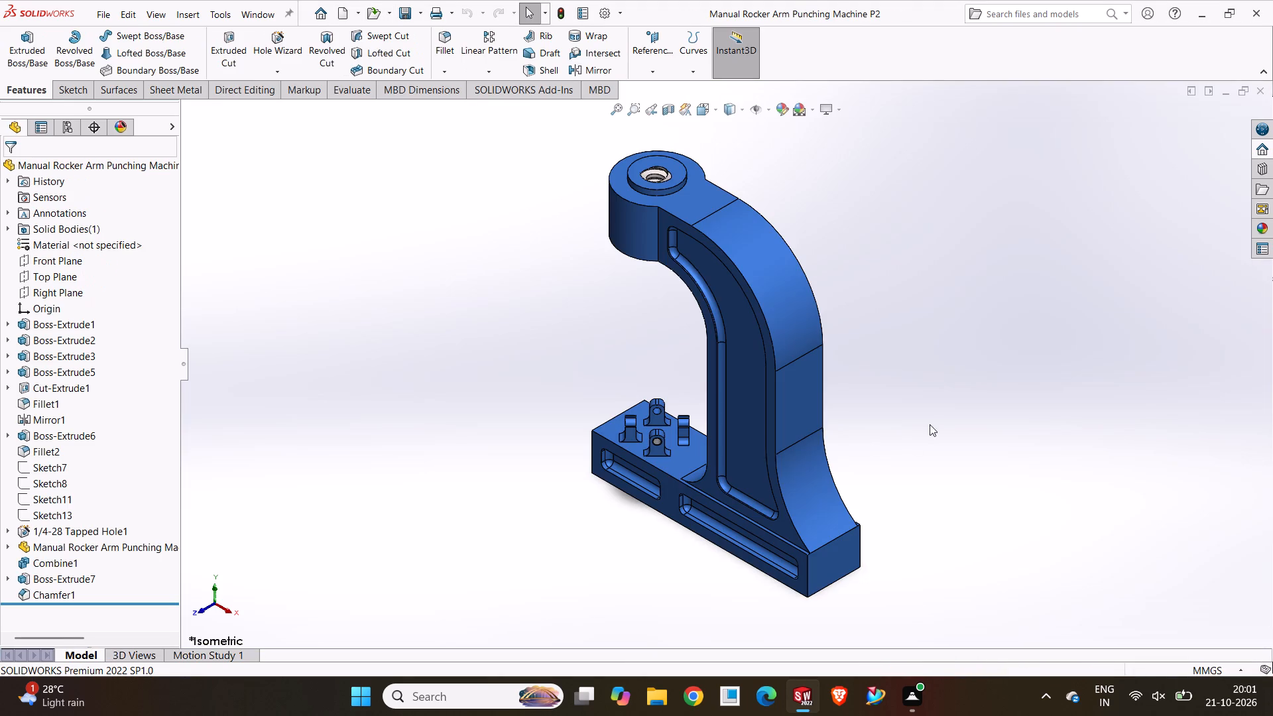
# Make a drawing from the P2 part on a standard A0 (ISO) sheet with the sheet format displayed.
pyautogui.click(102, 16)
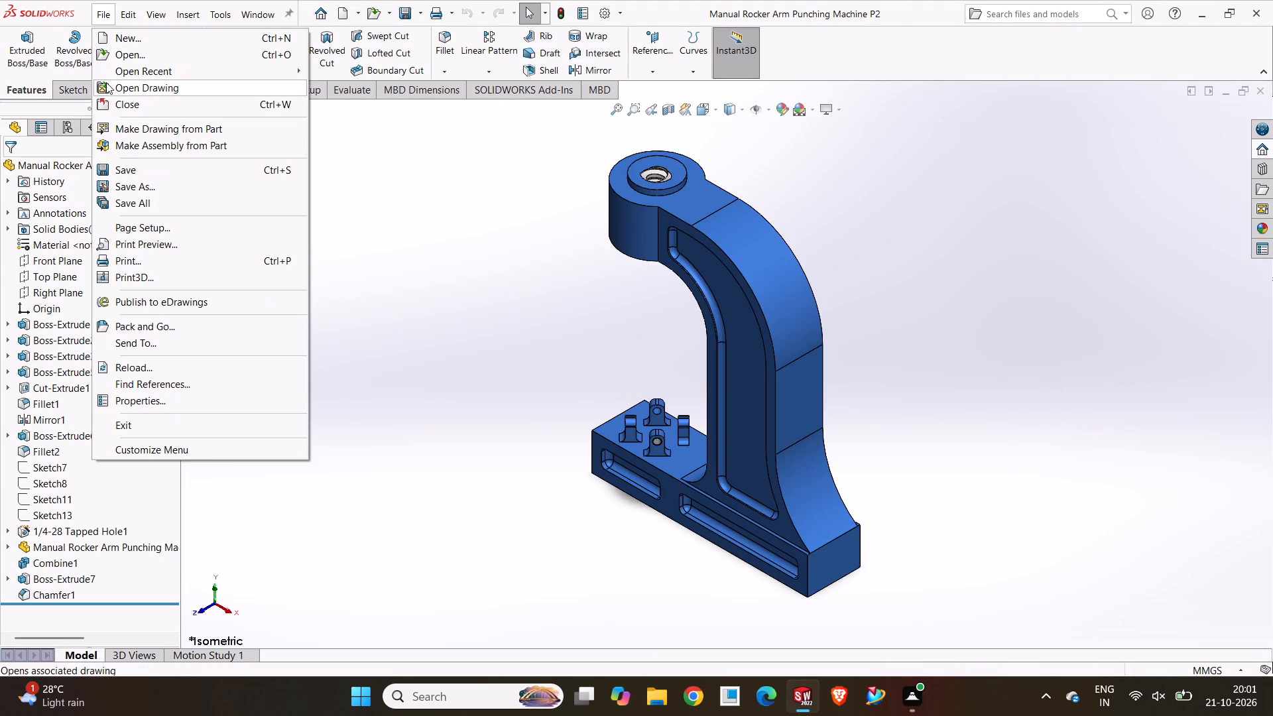
pyautogui.click(143, 133)
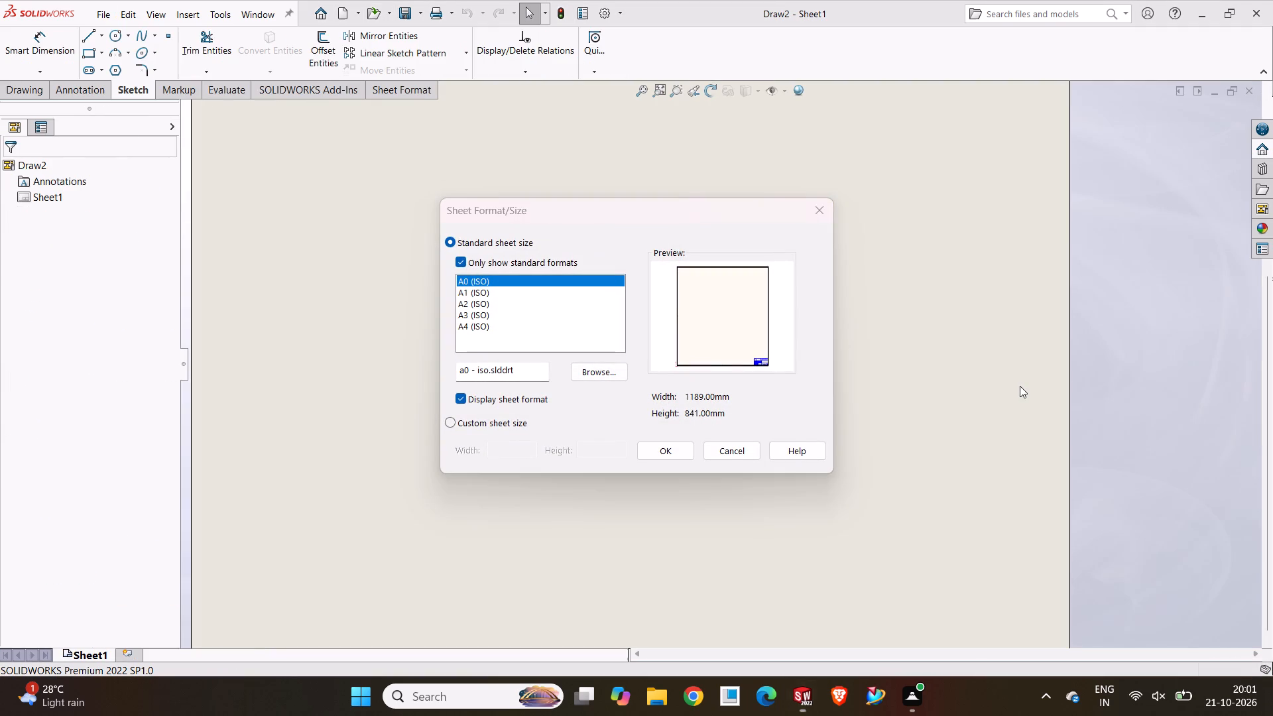
pyautogui.click(650, 443)
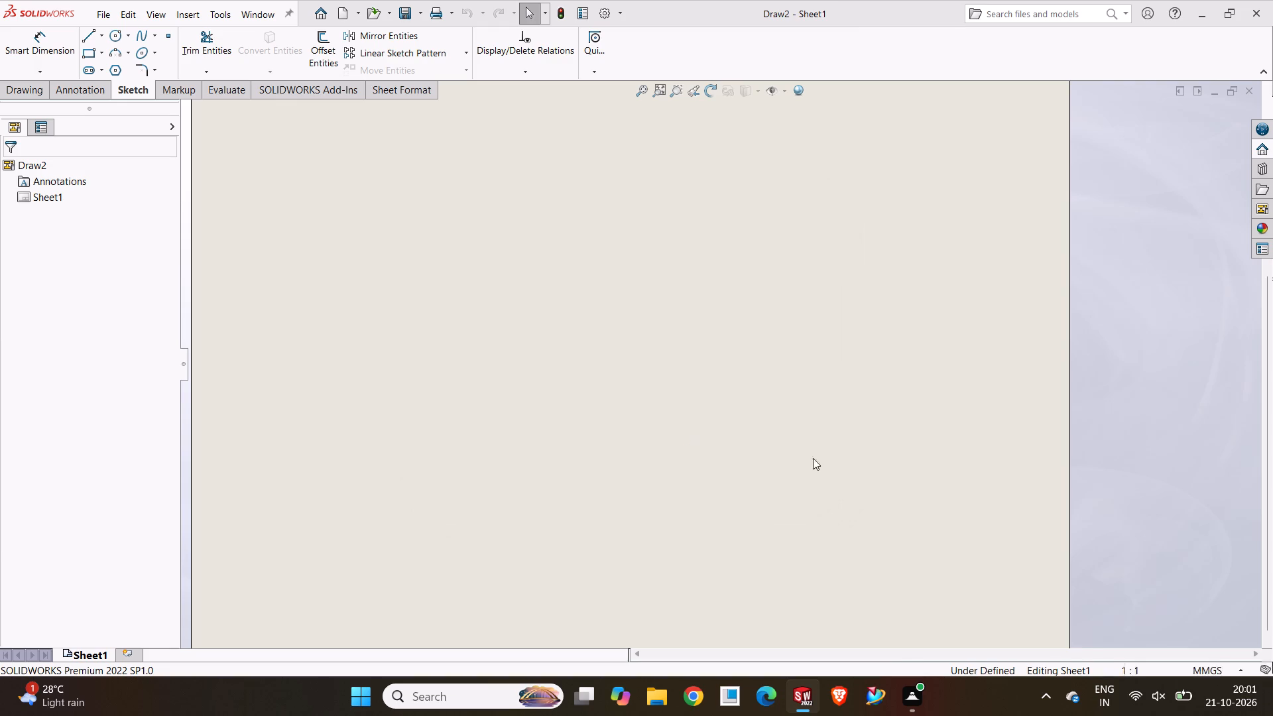
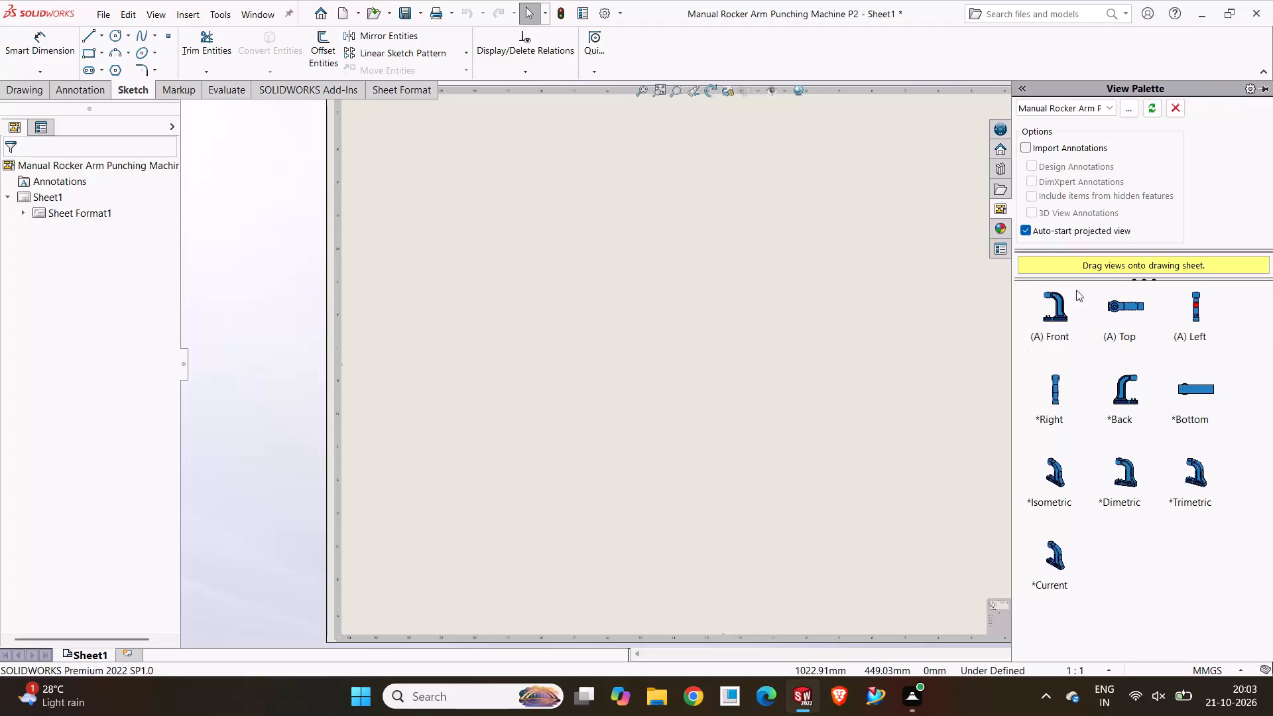
# Place the P2 front view mid-sheet, with projected views on each side, above and below, plus a pictorial view diagonally up-left.
pyautogui.moveTo(1041, 319); pyautogui.dragTo(835, 319)
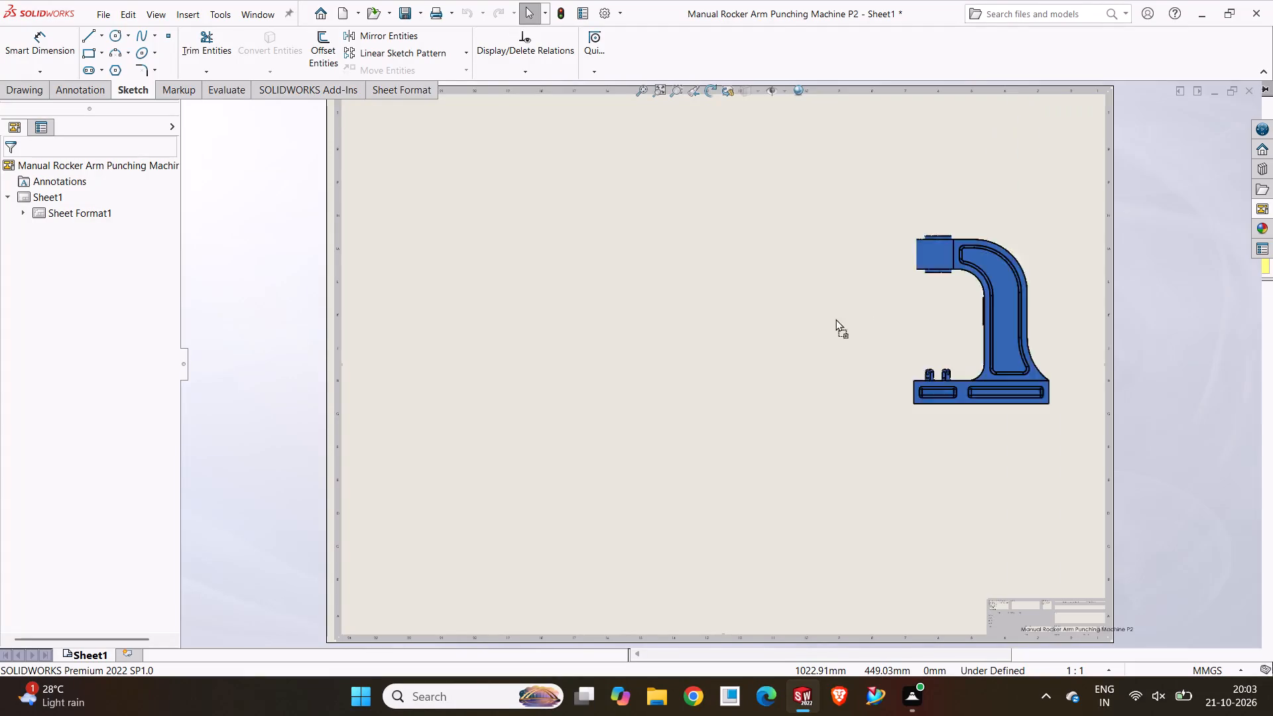
pyautogui.moveTo(835, 319); pyautogui.dragTo(726, 347)
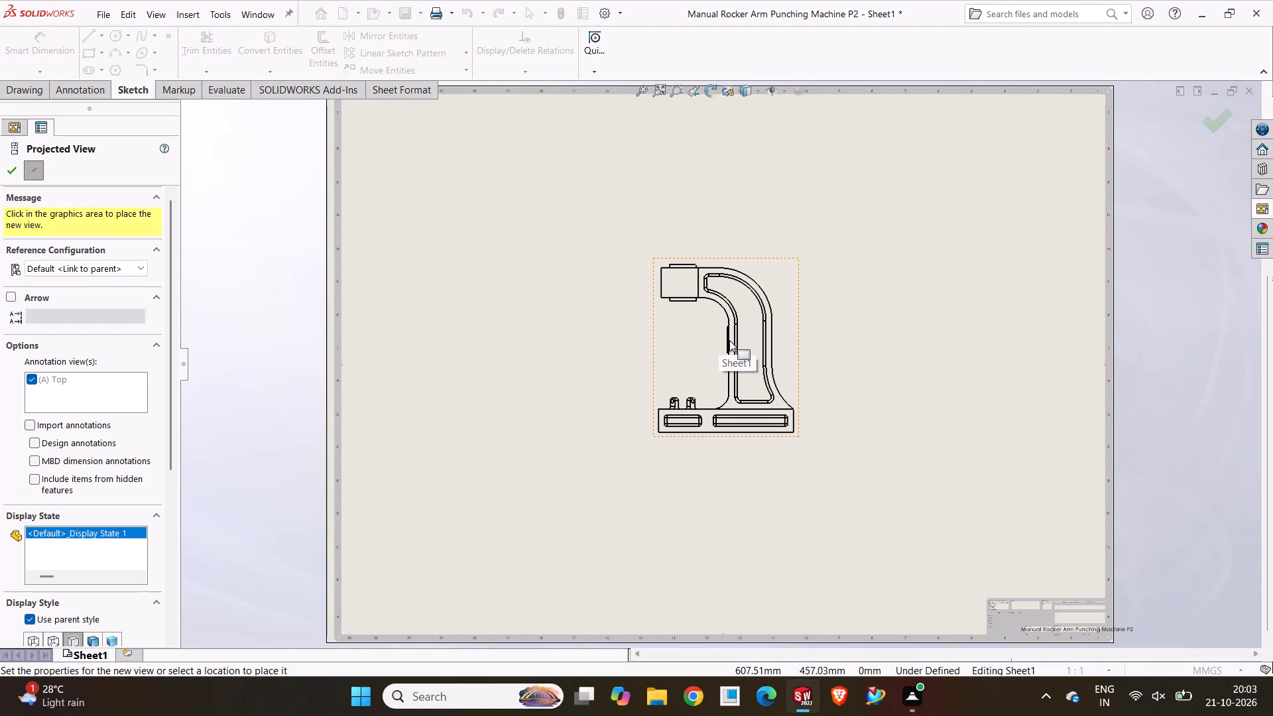
pyautogui.click(963, 365)
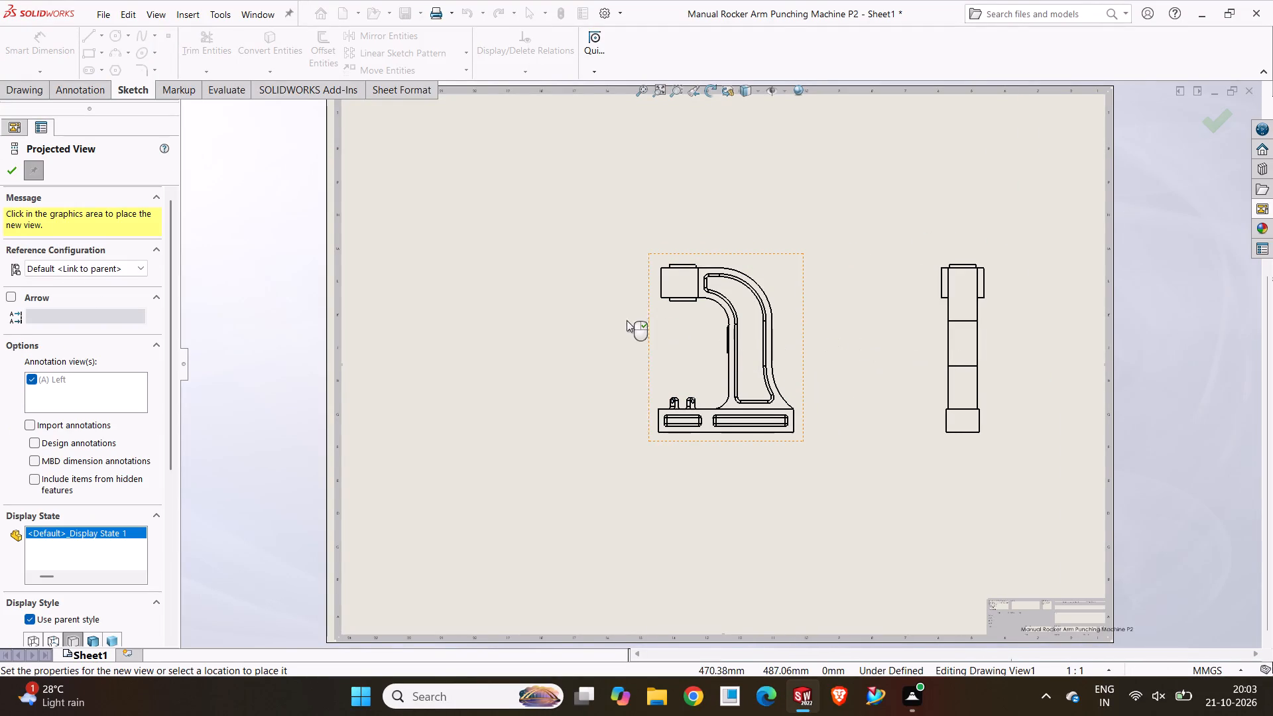
pyautogui.click(540, 311)
pyautogui.click(719, 179)
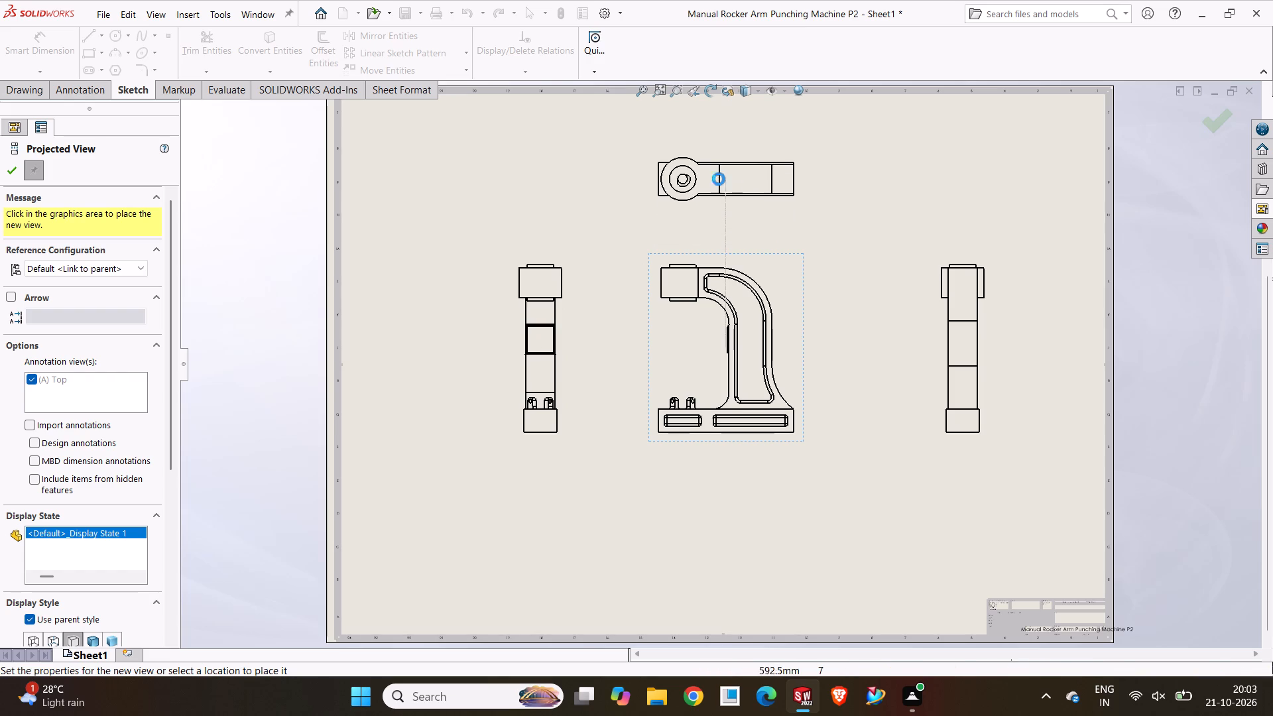
pyautogui.click(698, 545)
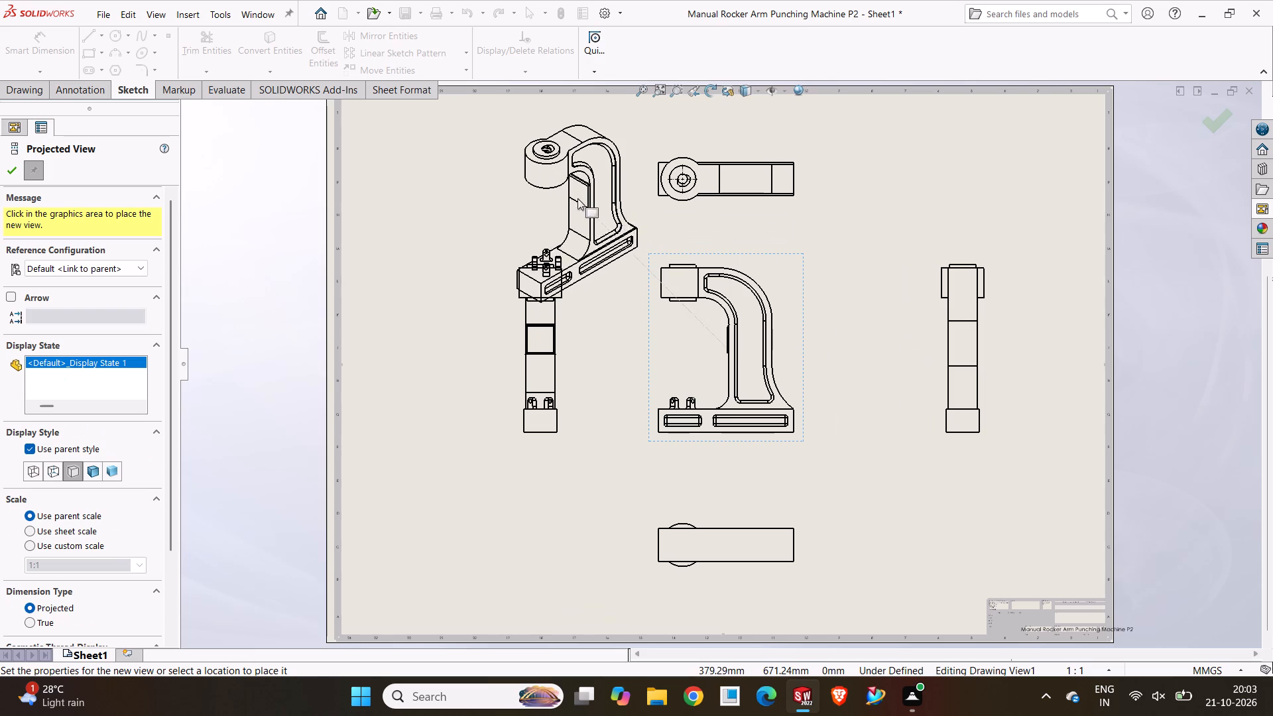
pyautogui.click(526, 181)
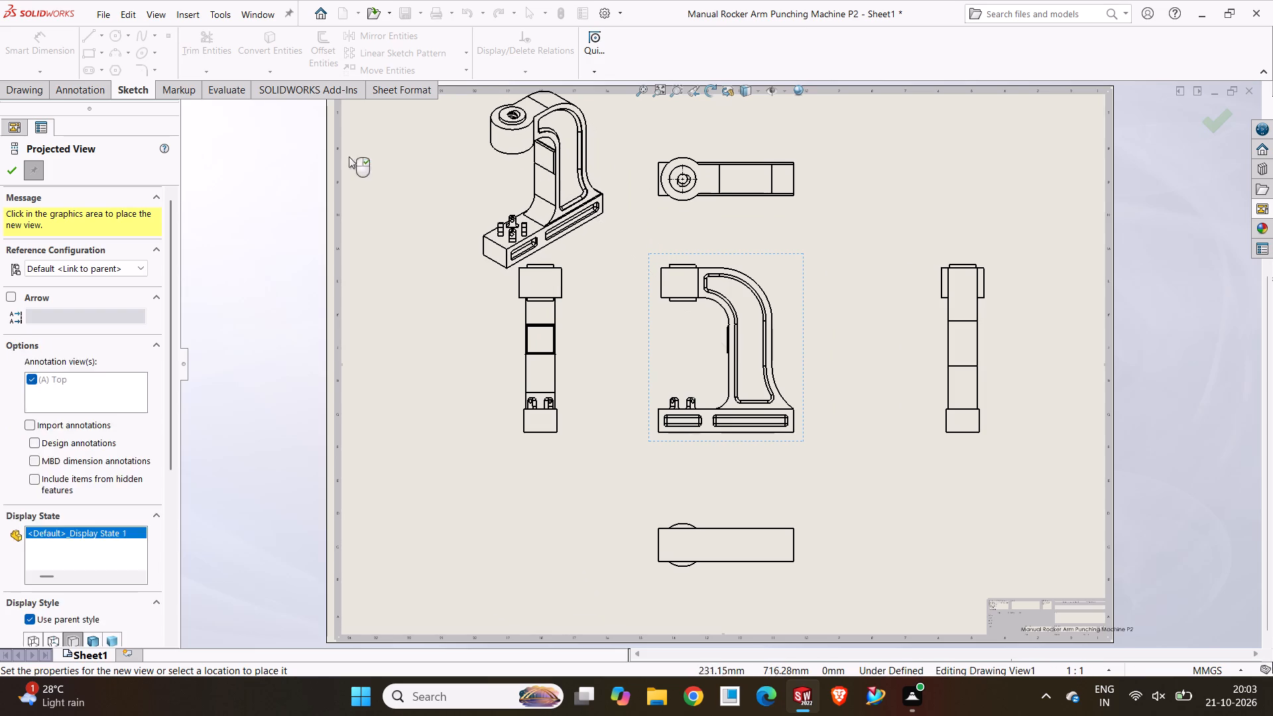
pyautogui.click(12, 169)
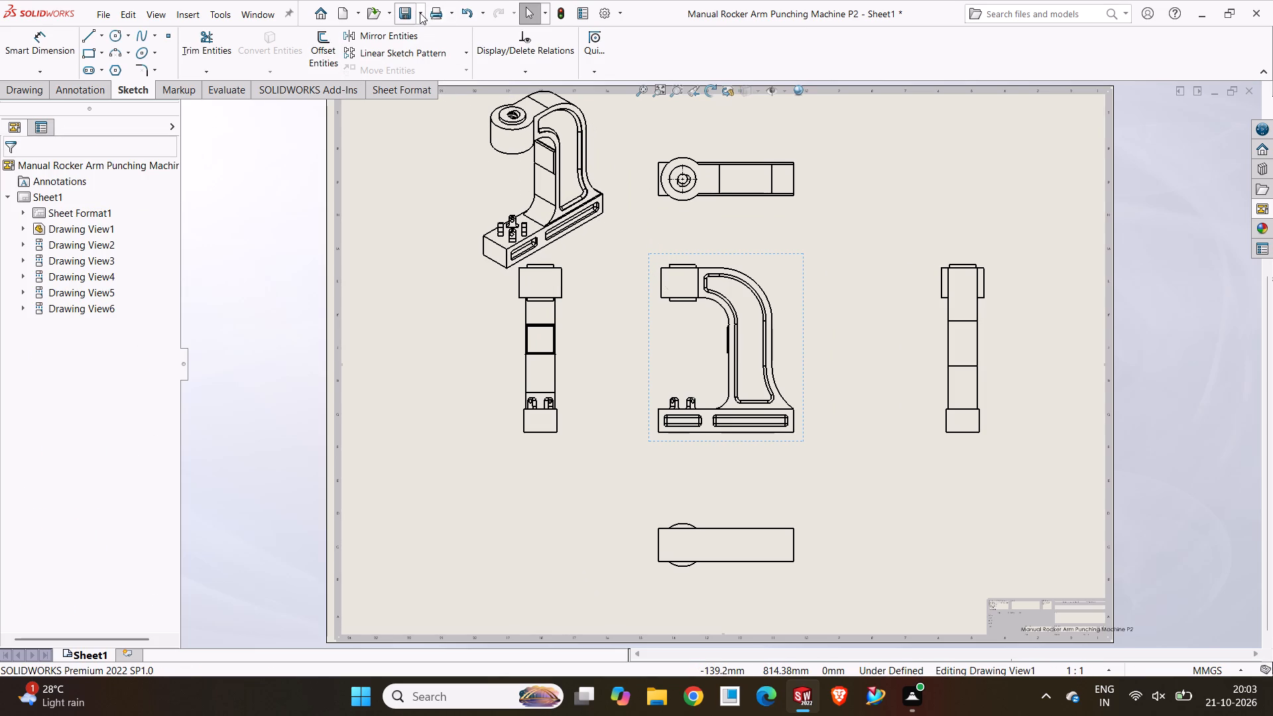
# Save the drawing as Manual Rocker Arm Punching Machine P2 DRAFT in the SoidWorks Drawings folder.
pyautogui.click(419, 12)
pyautogui.click(408, 46)
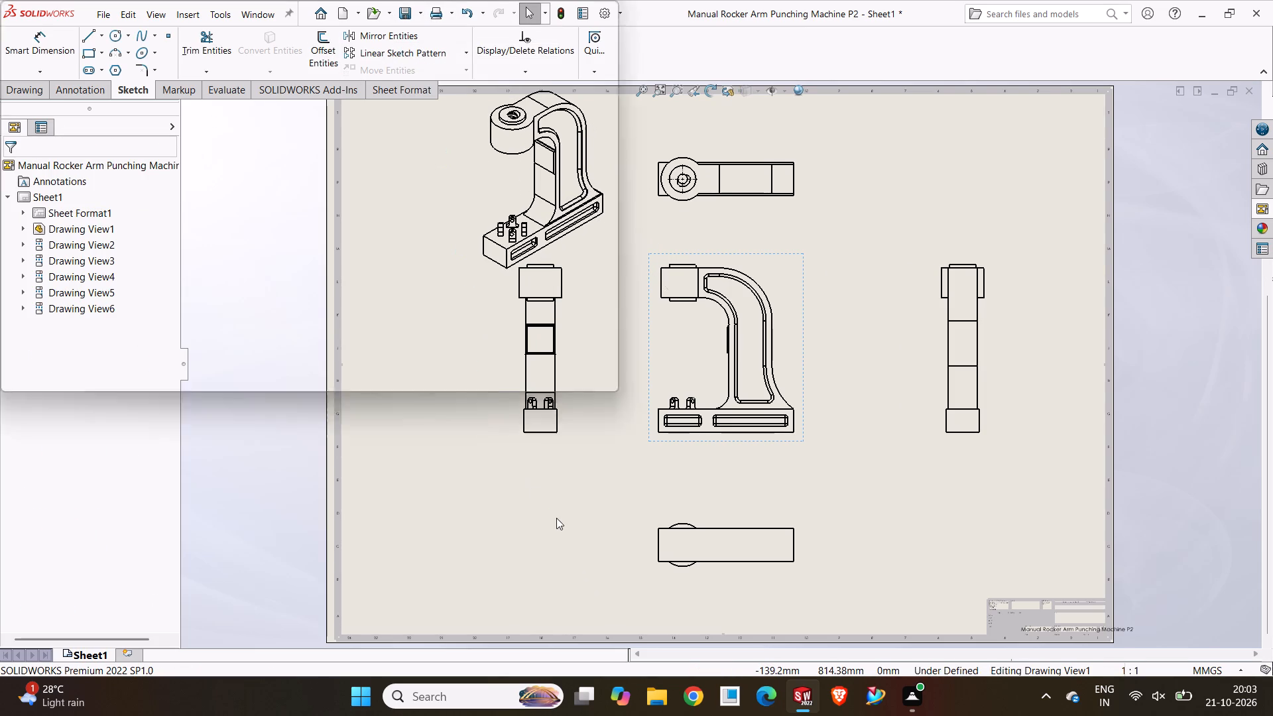
pyautogui.click(700, 348)
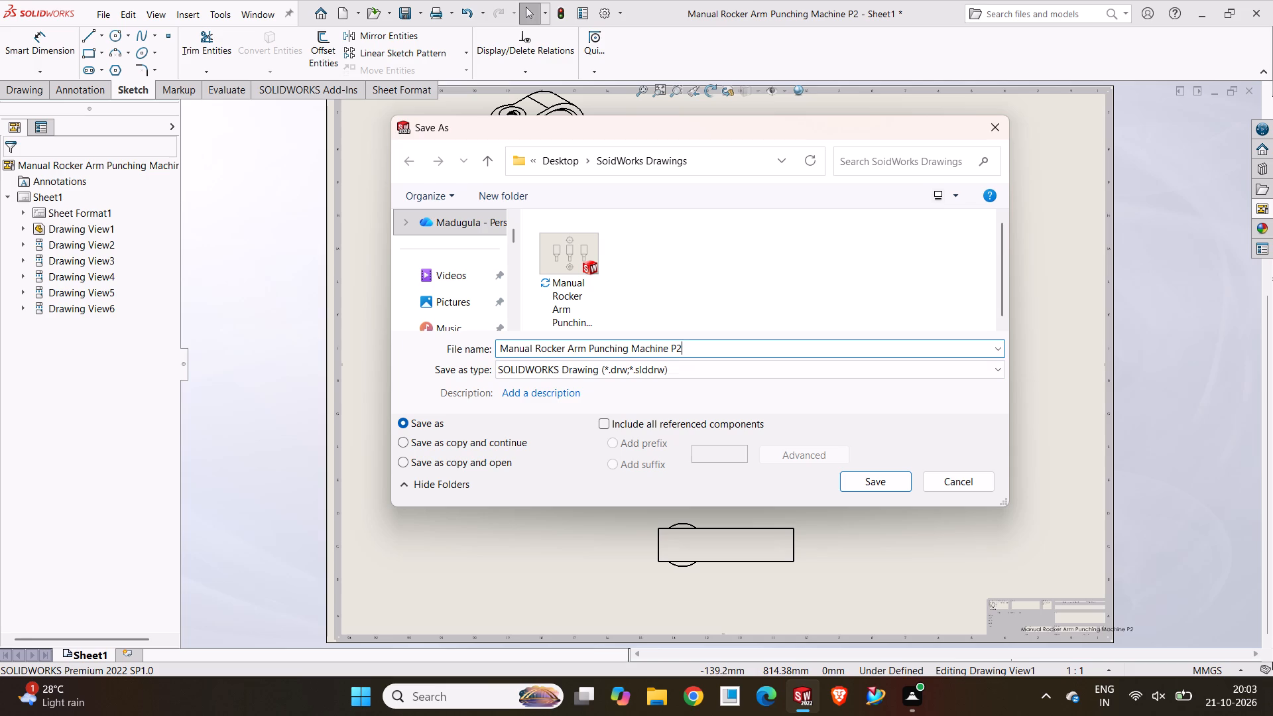
pyautogui.press('space')
pyautogui.write('DRA')
pyautogui.write('FT')
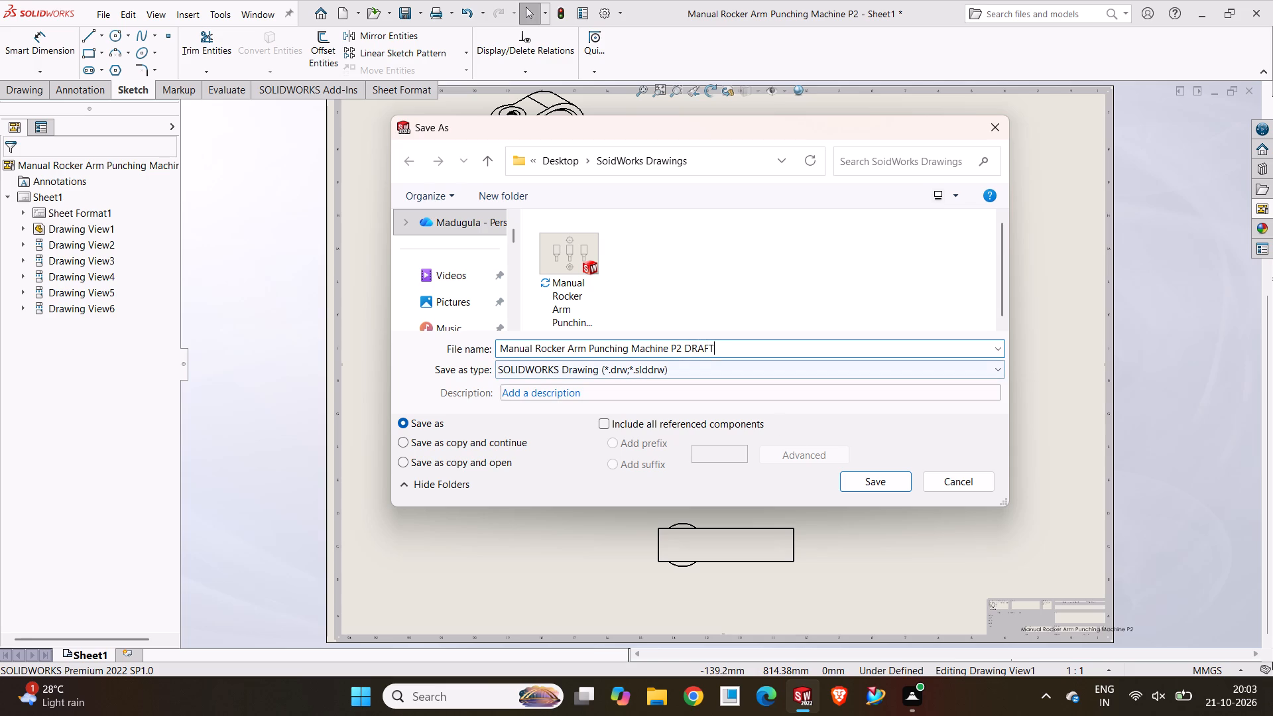
pyautogui.click(857, 477)
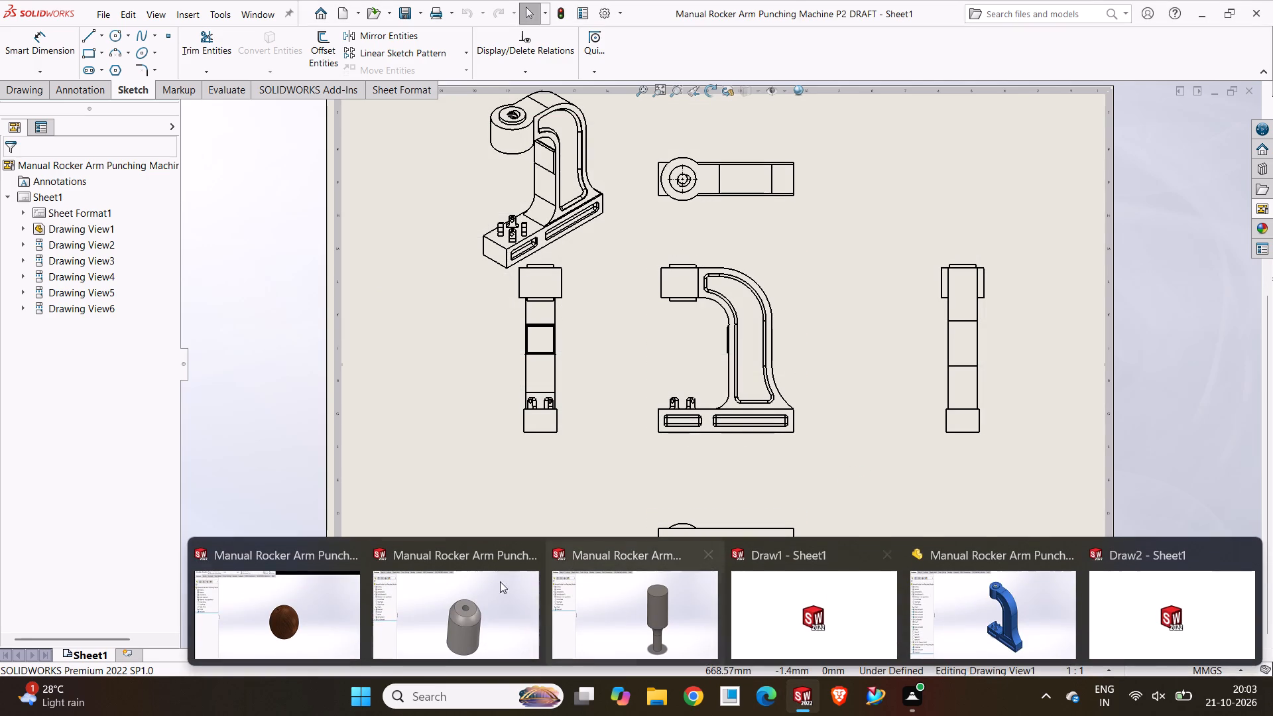
# Switch to the open P7 ball part and make a drawing from it on a standard A0 (ISO) sheet with the sheet format displayed.
pyautogui.click(324, 597)
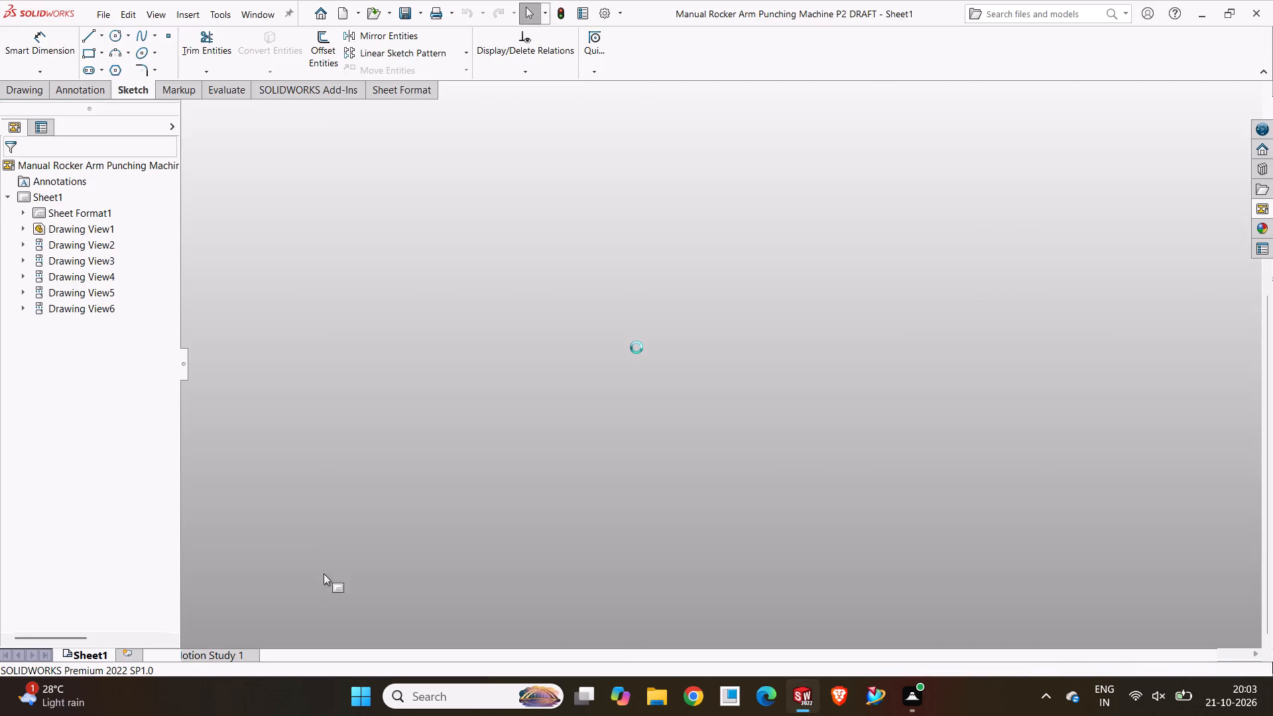
pyautogui.click(105, 17)
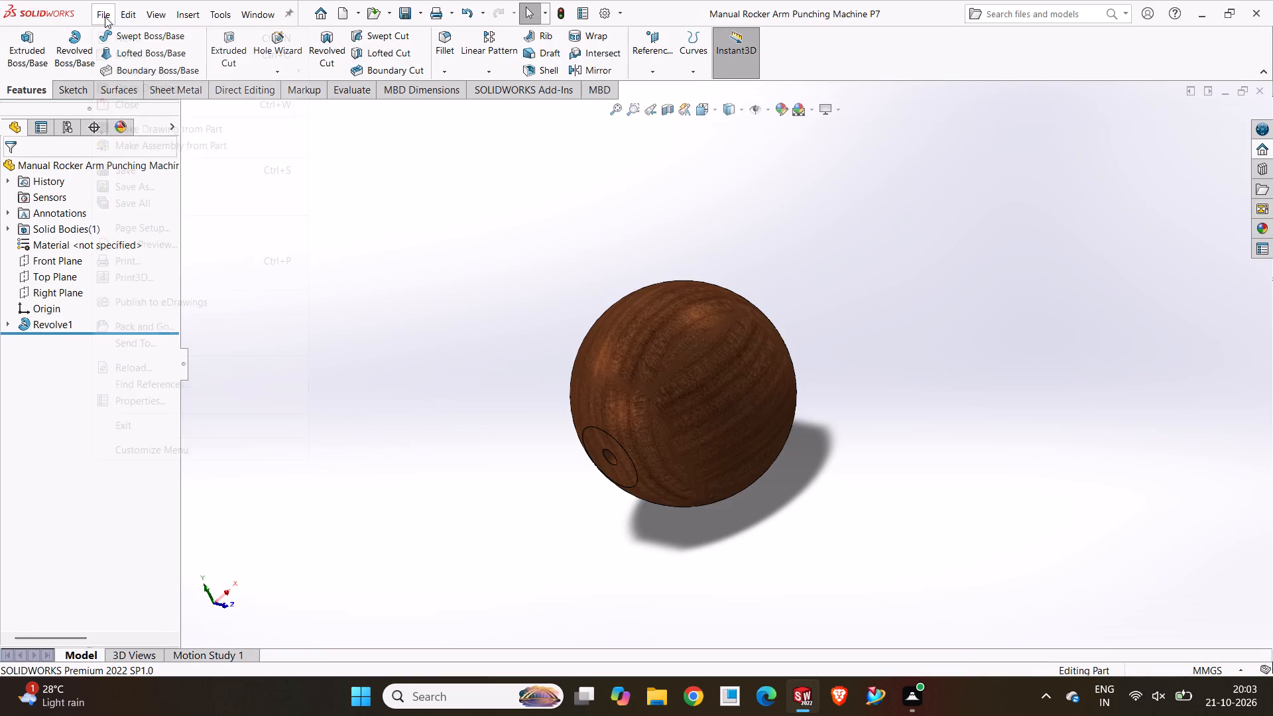
pyautogui.click(114, 123)
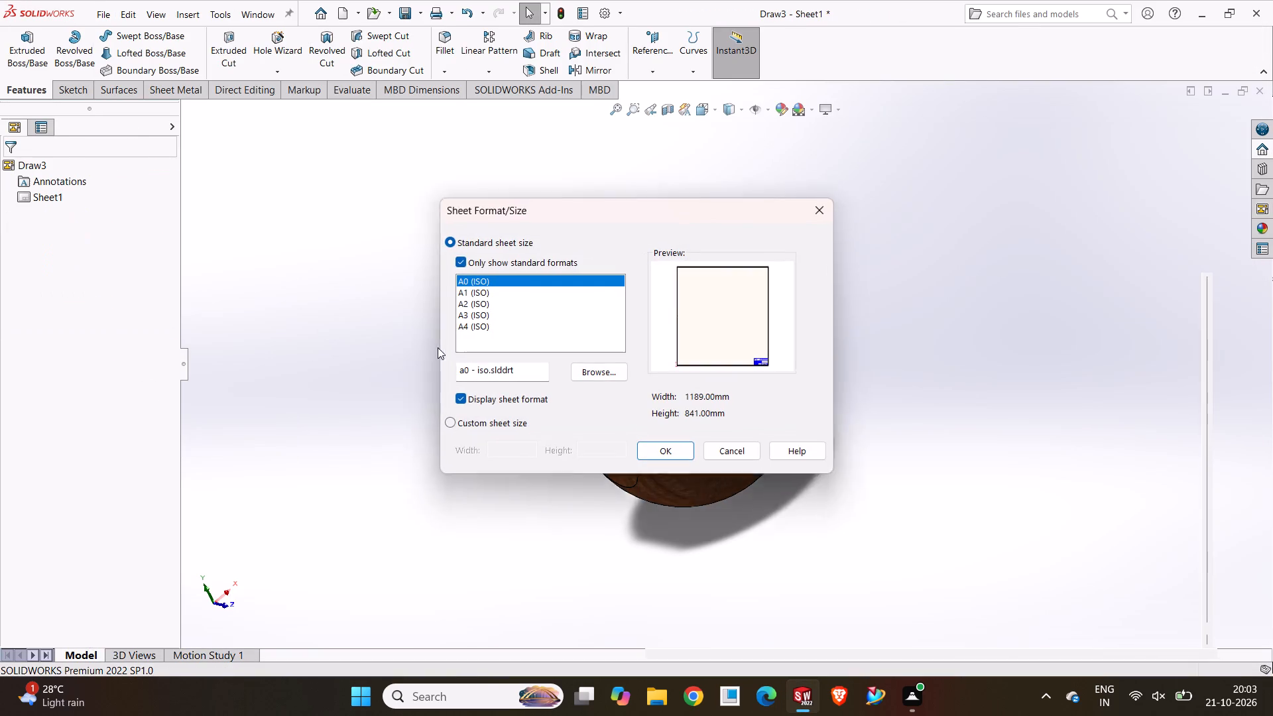
pyautogui.click(678, 456)
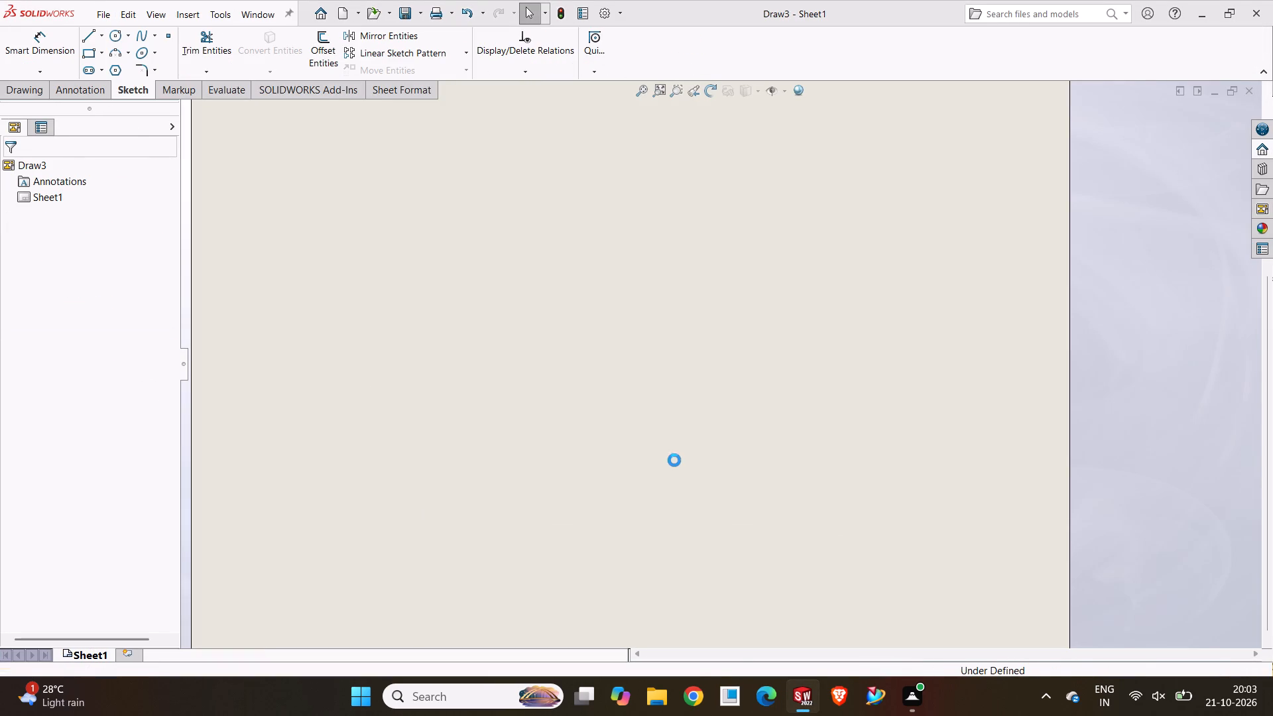
# Place the P7 view facing the ball's hole mid-sheet and surround it with eight projected views: four orthogonal and four diagonal.
pyautogui.moveTo(1120, 306); pyautogui.dragTo(800, 345)
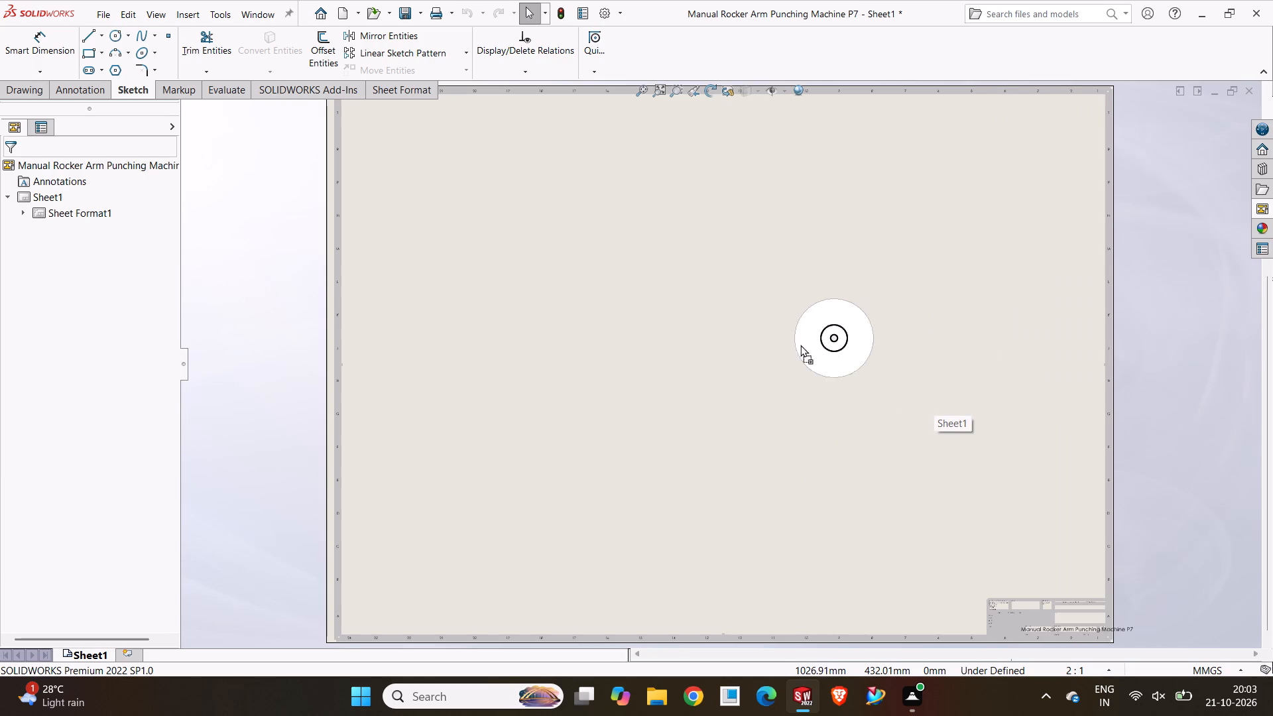
pyautogui.moveTo(800, 345); pyautogui.dragTo(741, 372)
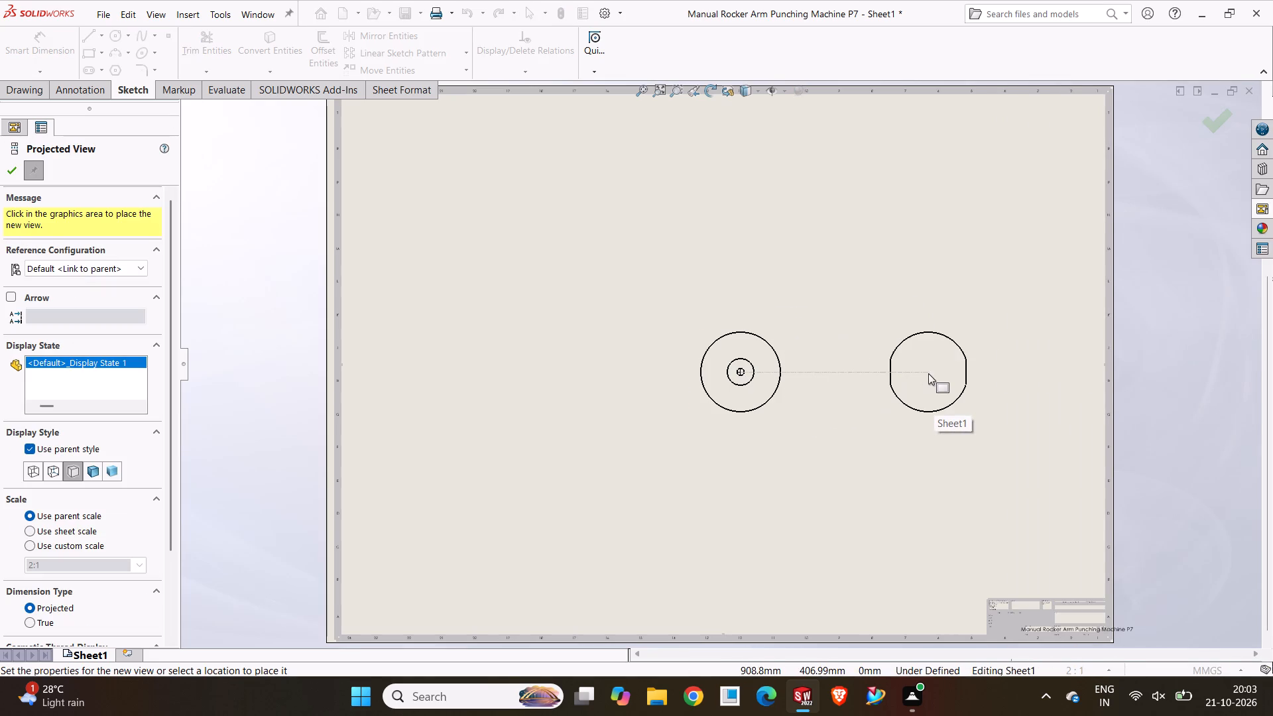
pyautogui.click(931, 375)
pyautogui.click(511, 361)
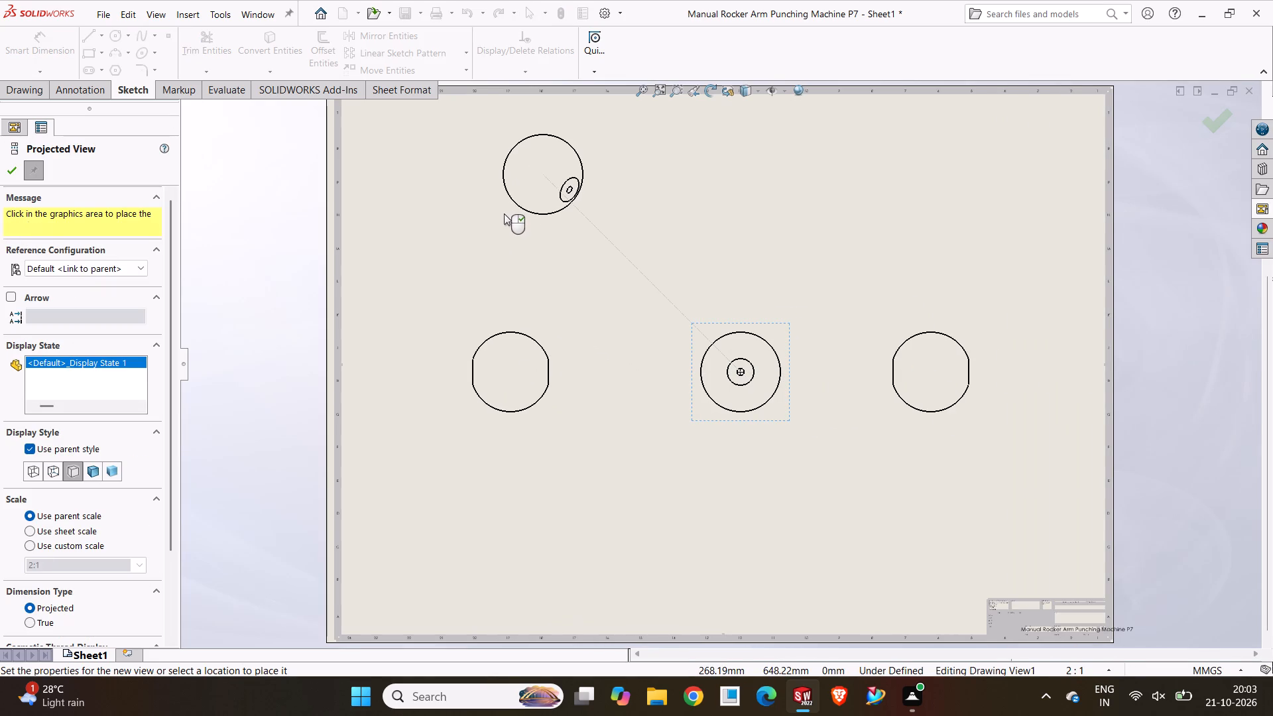
pyautogui.click(504, 213)
pyautogui.click(713, 194)
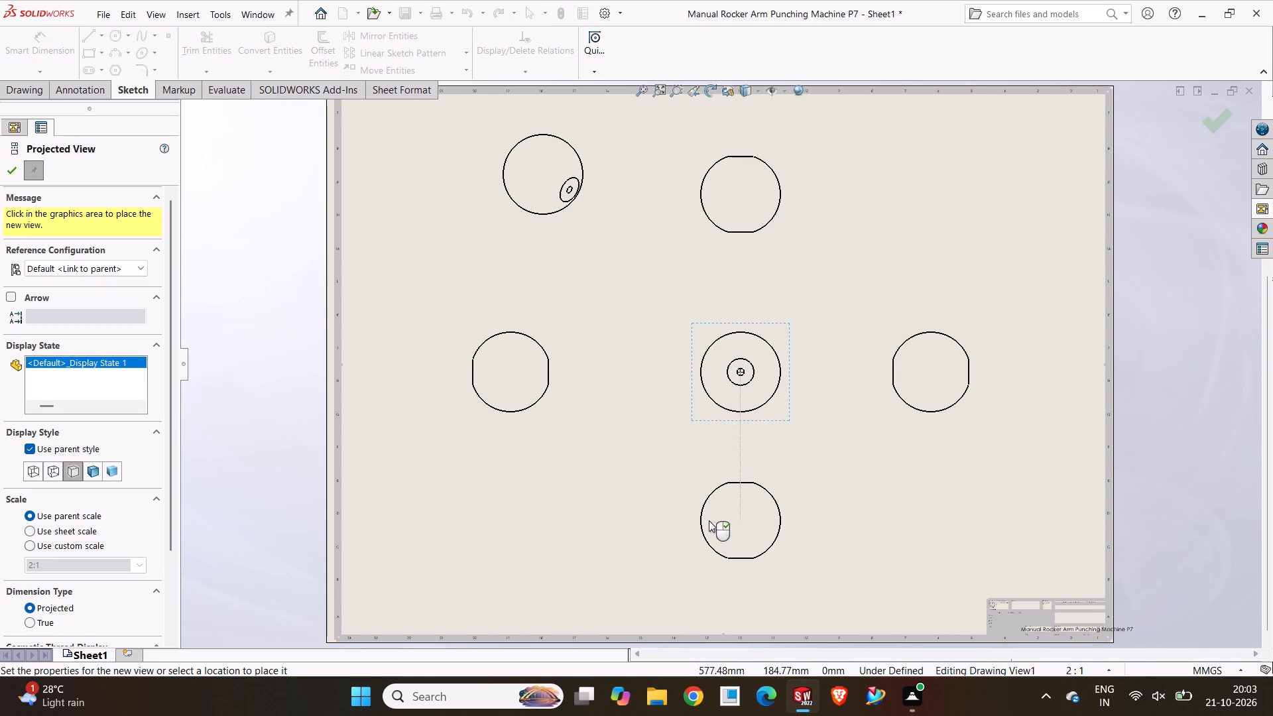
pyautogui.moveTo(709, 520); pyautogui.dragTo(711, 512)
pyautogui.click(926, 234)
pyautogui.click(882, 524)
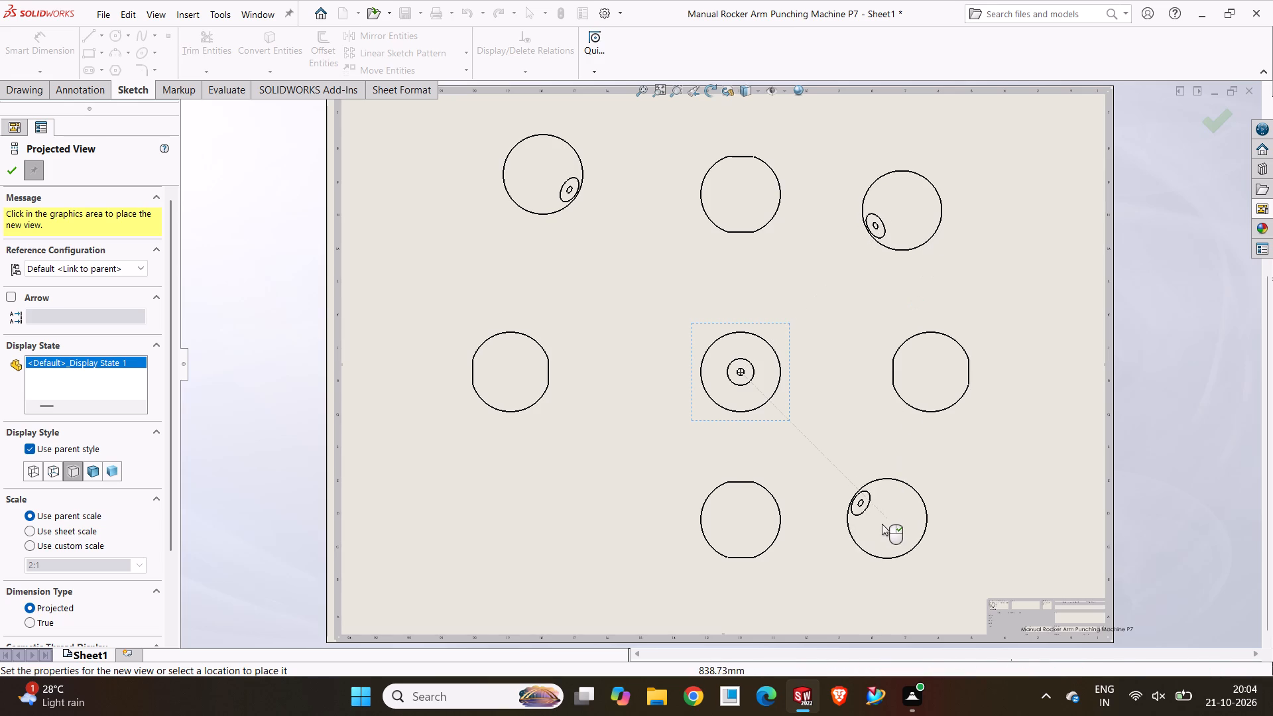
pyautogui.click(512, 532)
pyautogui.rightClick(511, 532)
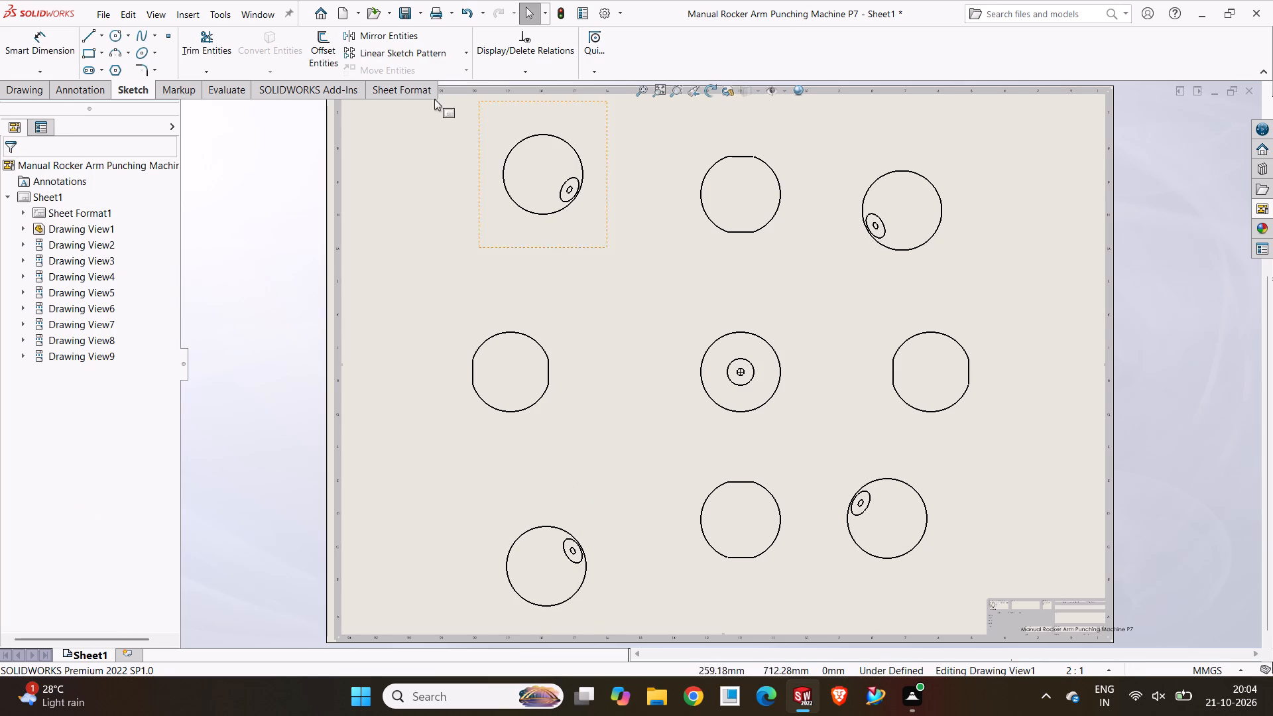
# Save the drawing as Manual Rocker Arm Punching Machine P7 DRAFT in the SoidWorks Drawings folder.
pyautogui.click(416, 12)
pyautogui.click(421, 46)
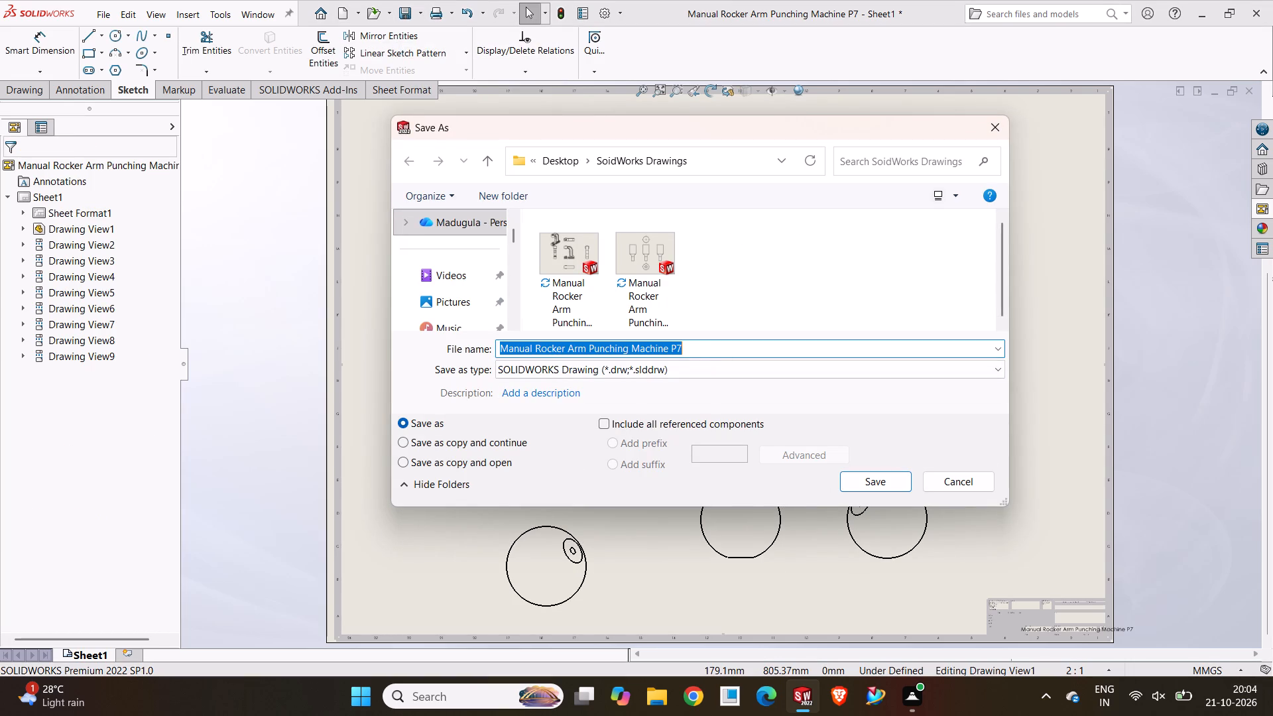
pyautogui.click(713, 353)
pyautogui.press('space')
pyautogui.press('d')
pyautogui.press('r')
pyautogui.write('AFT')
pyautogui.click(863, 484)
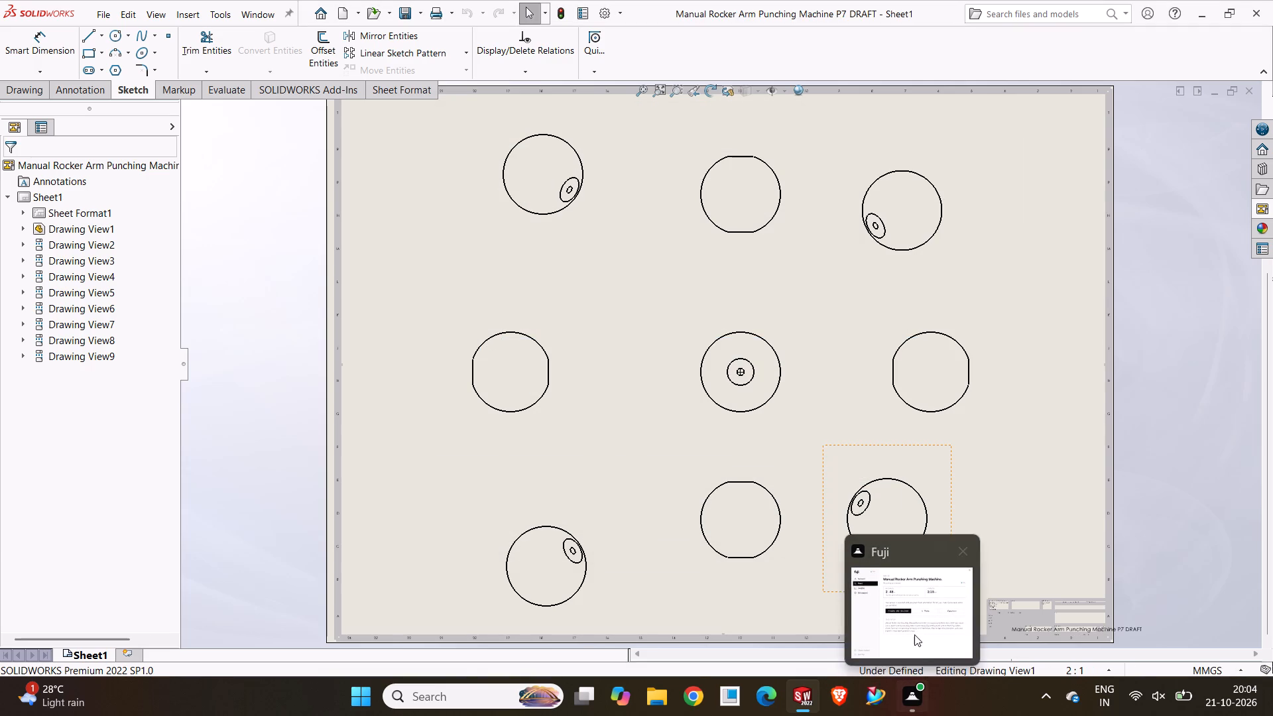
# Switch to the open P8 part and make a drawing from it on a standard A0 (ISO) sheet with the sheet format displayed.
pyautogui.click(364, 9)
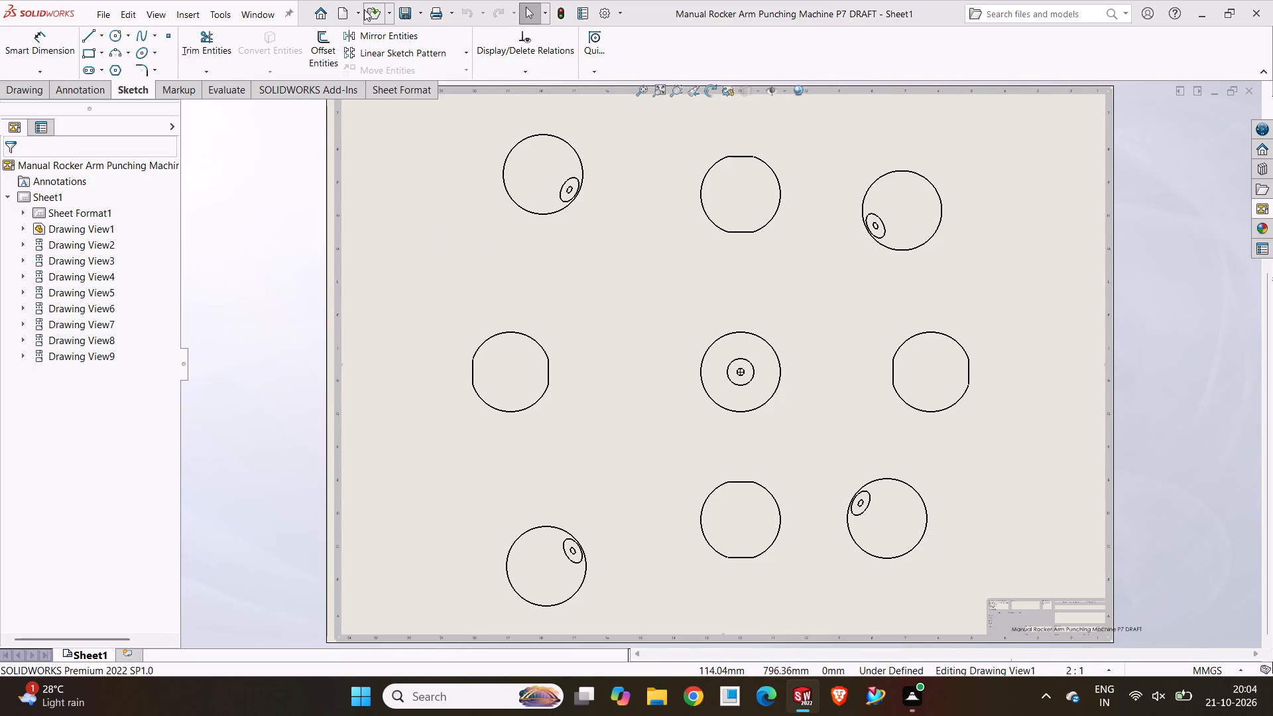
pyautogui.click(1000, 128)
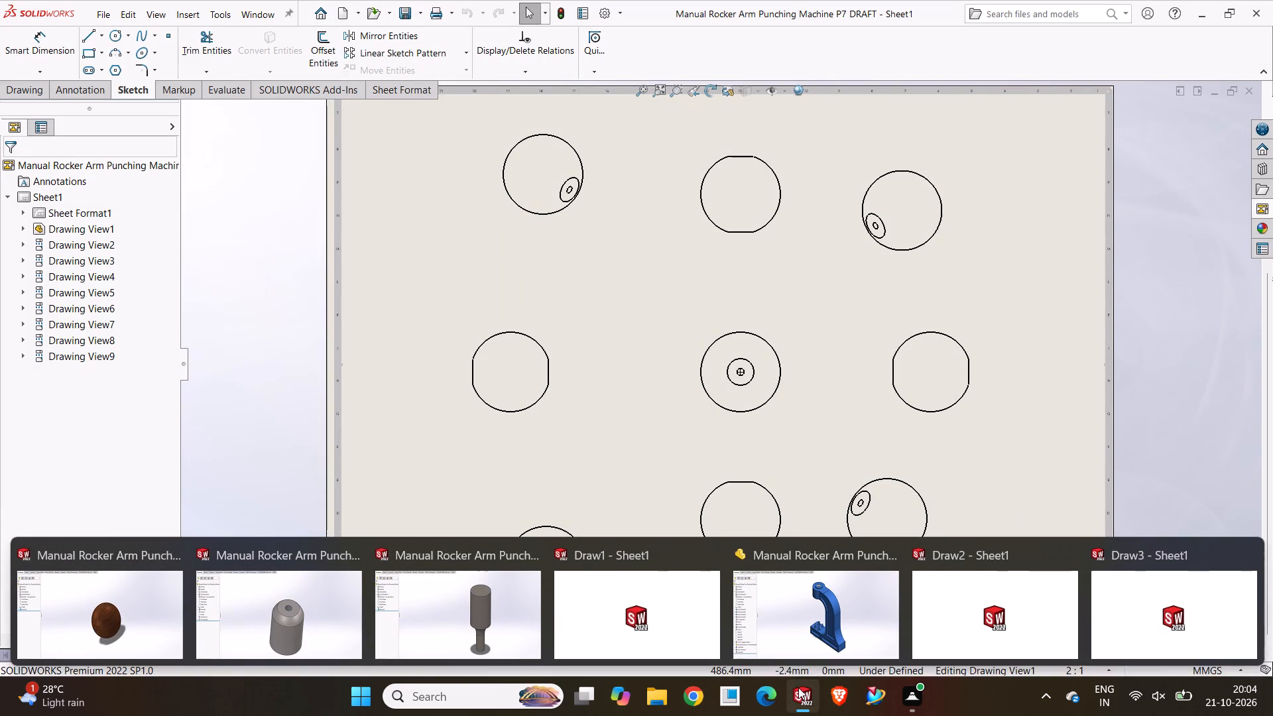
pyautogui.click(320, 614)
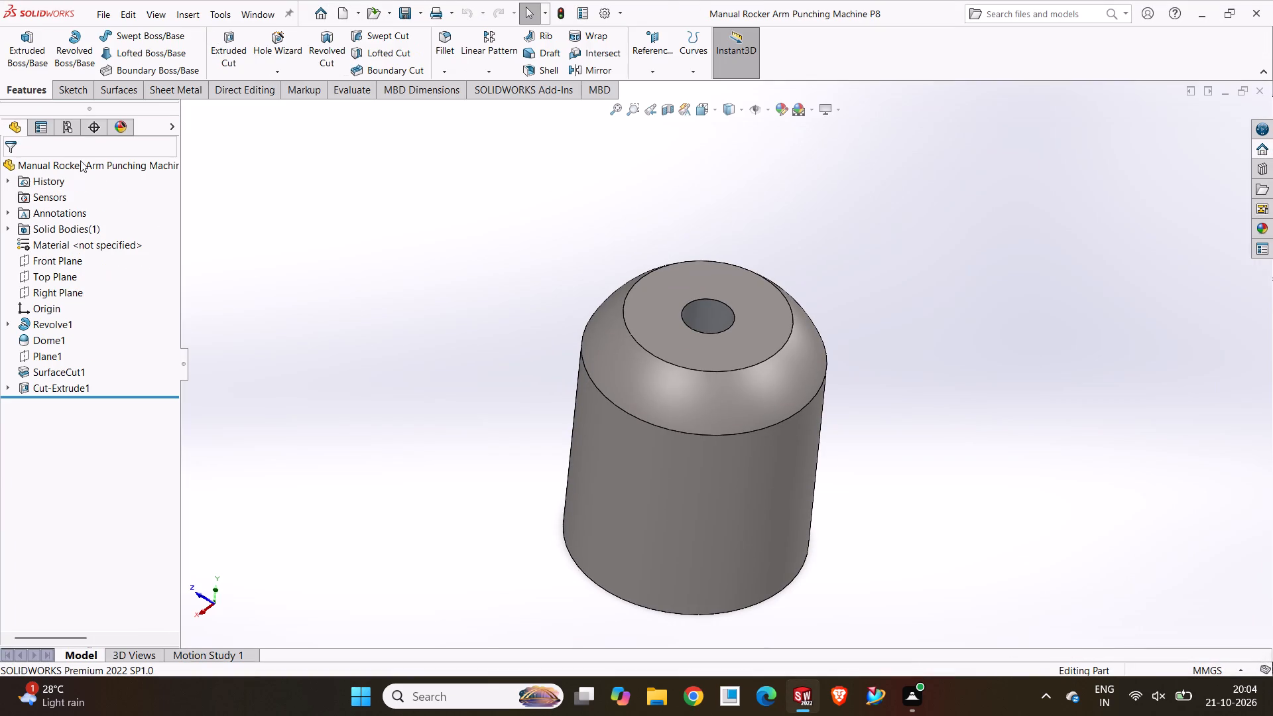
pyautogui.click(99, 12)
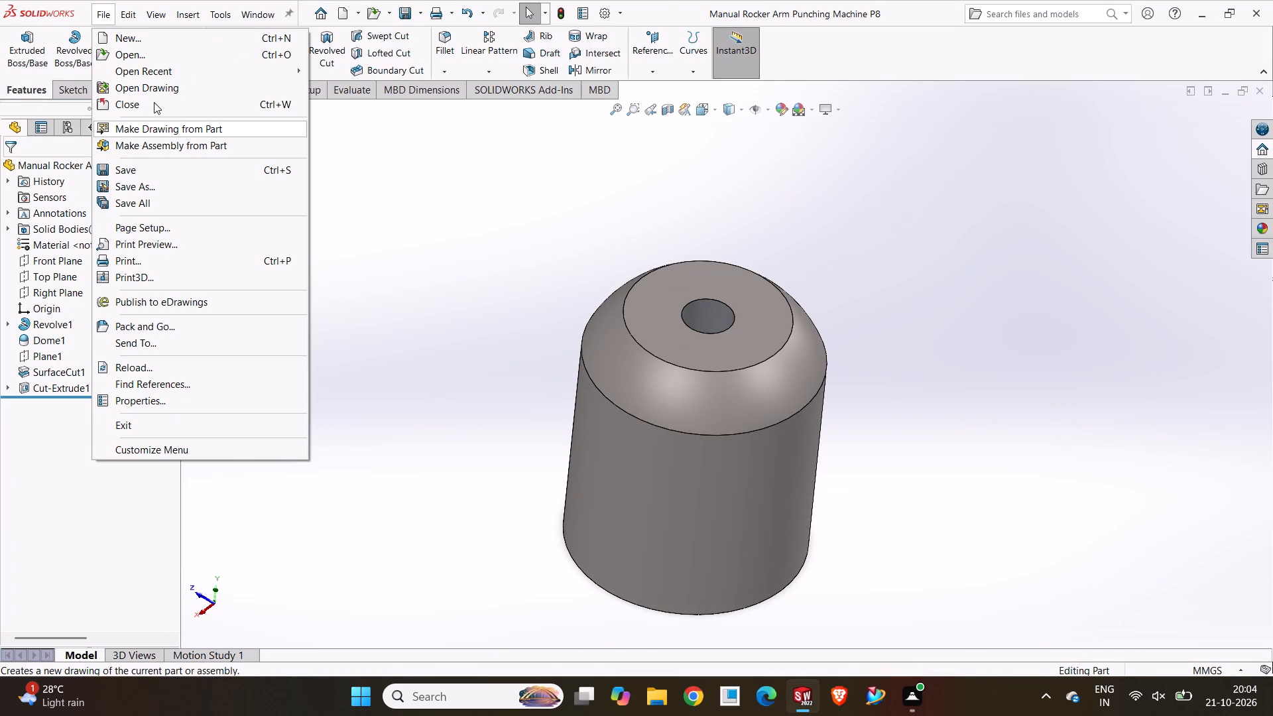
pyautogui.click(151, 125)
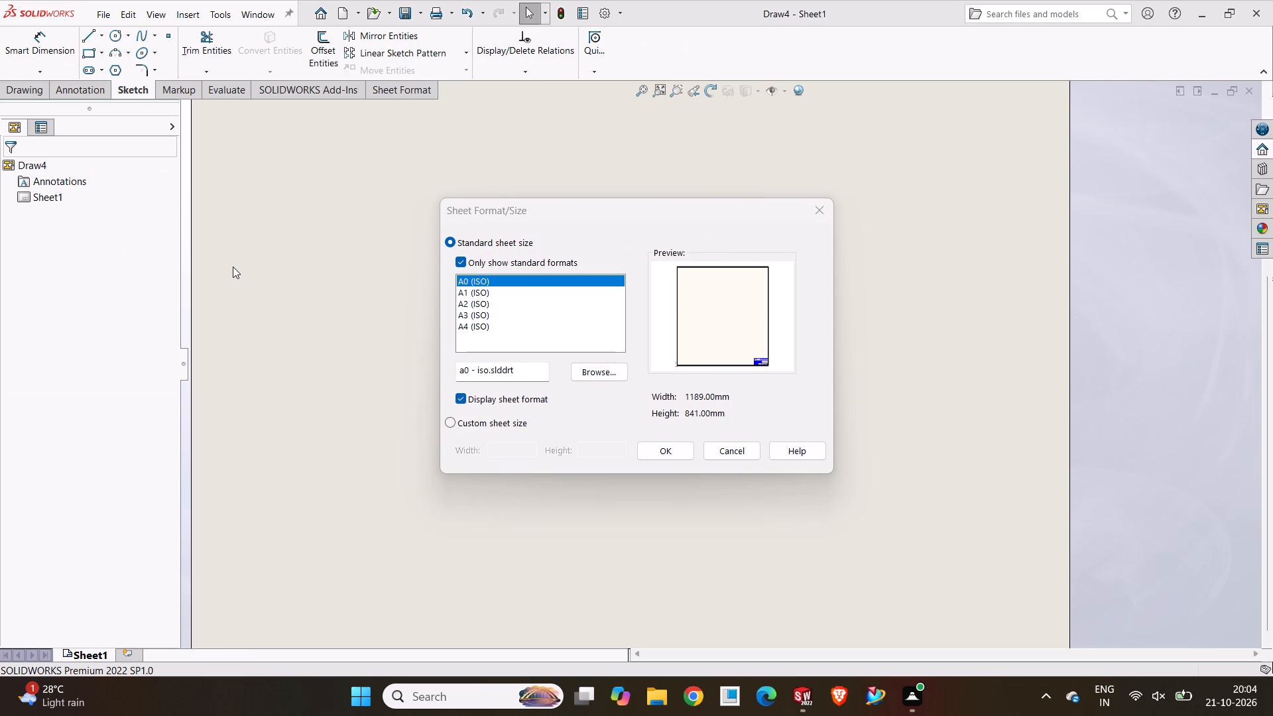
pyautogui.click(656, 455)
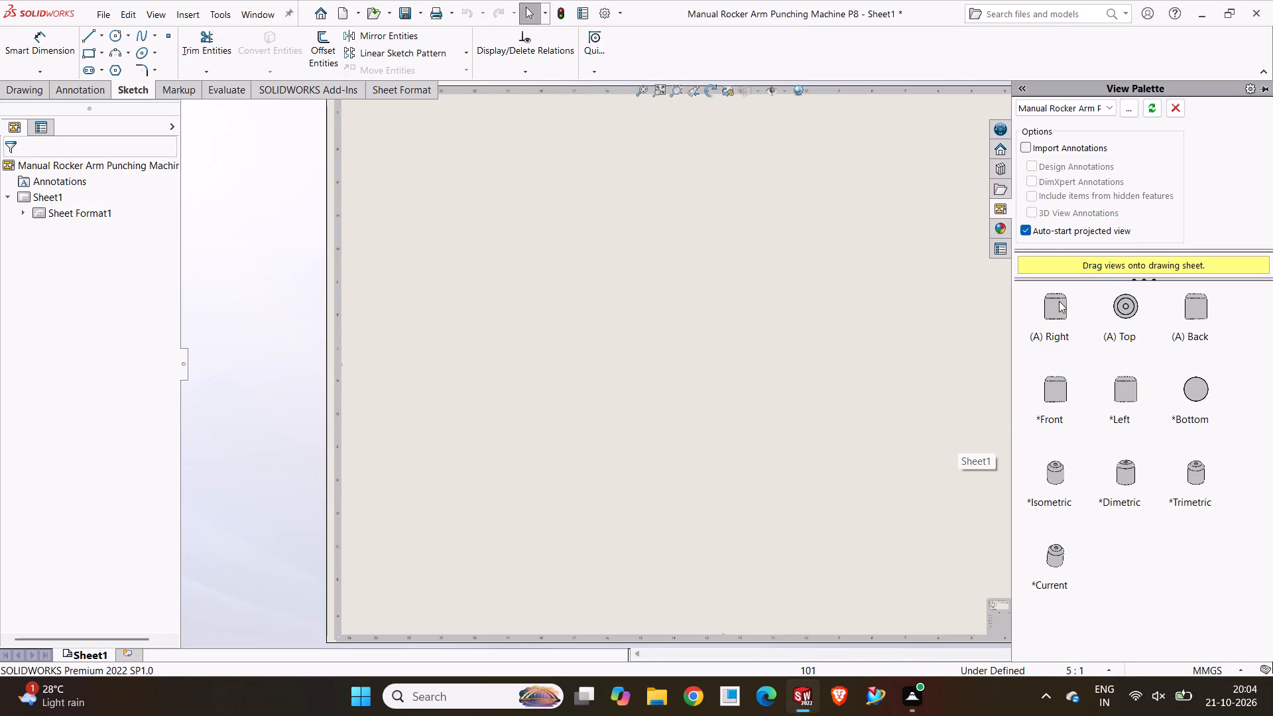
# Place the P8 top view mid-sheet and surround it with six projected views: four orthogonal and the two upper diagonals.
pyautogui.moveTo(1131, 305); pyautogui.dragTo(732, 367)
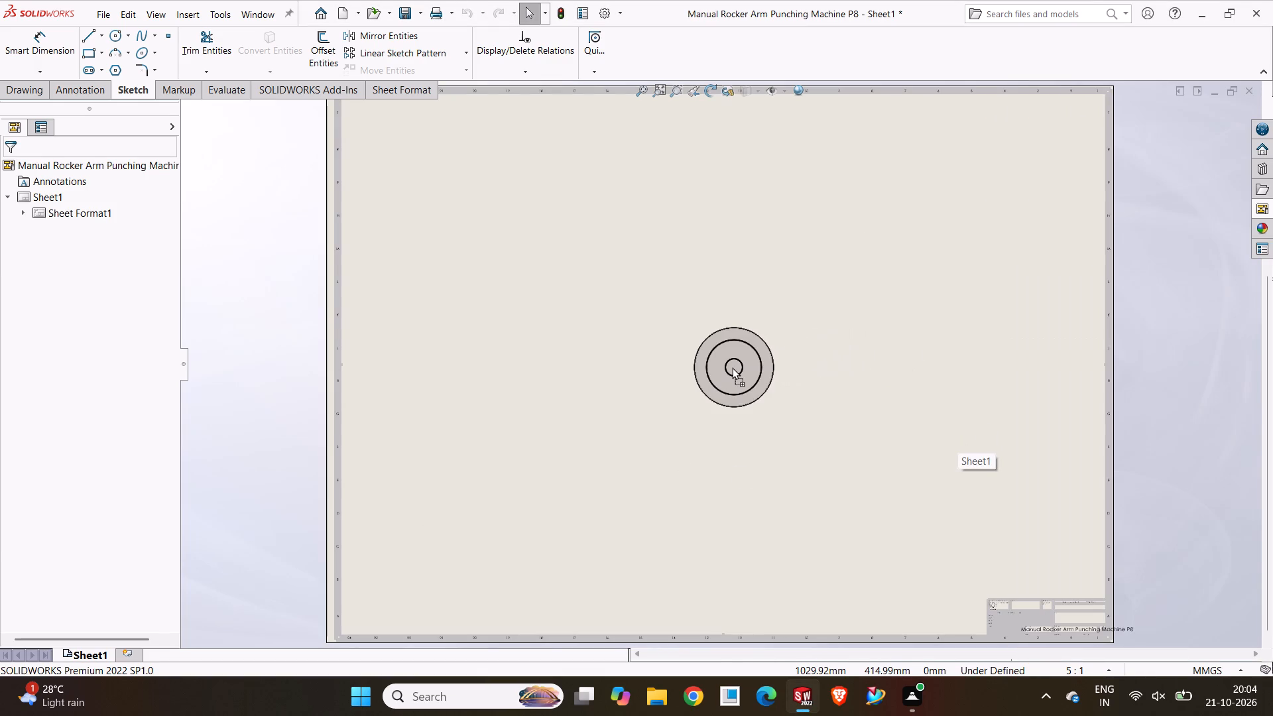
pyautogui.moveTo(732, 367); pyautogui.dragTo(721, 366)
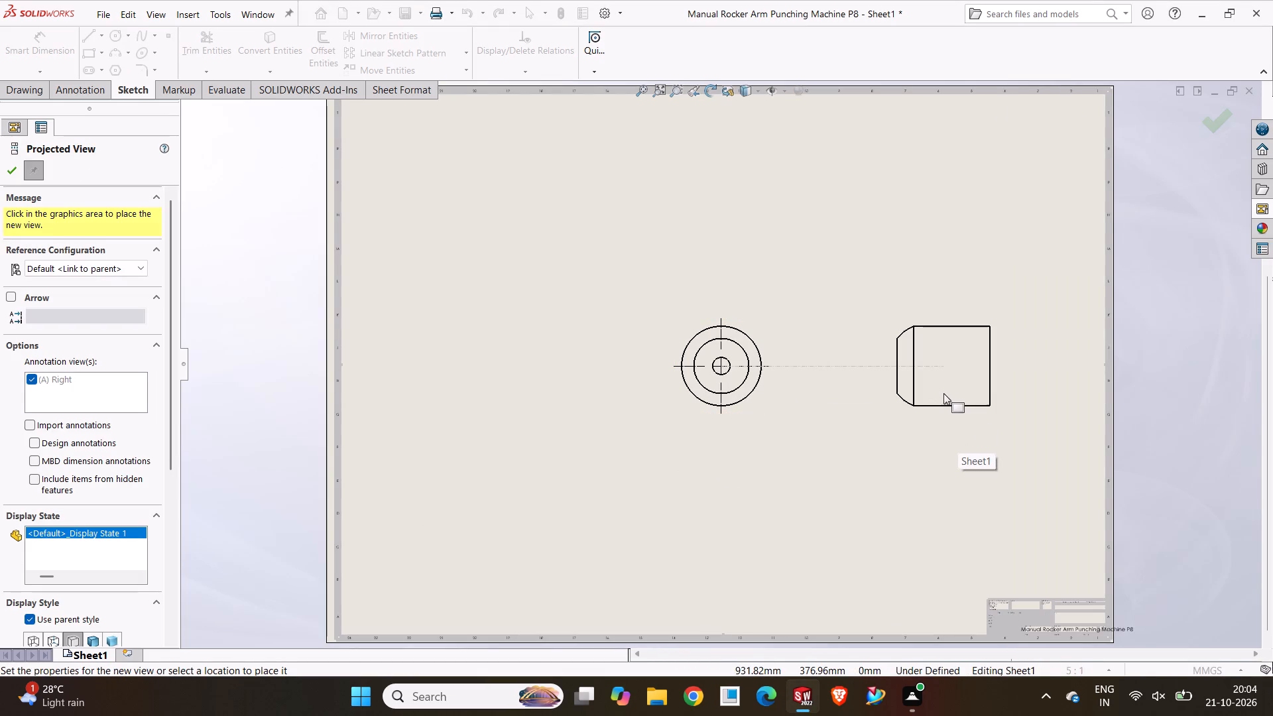
pyautogui.click(943, 393)
pyautogui.click(577, 356)
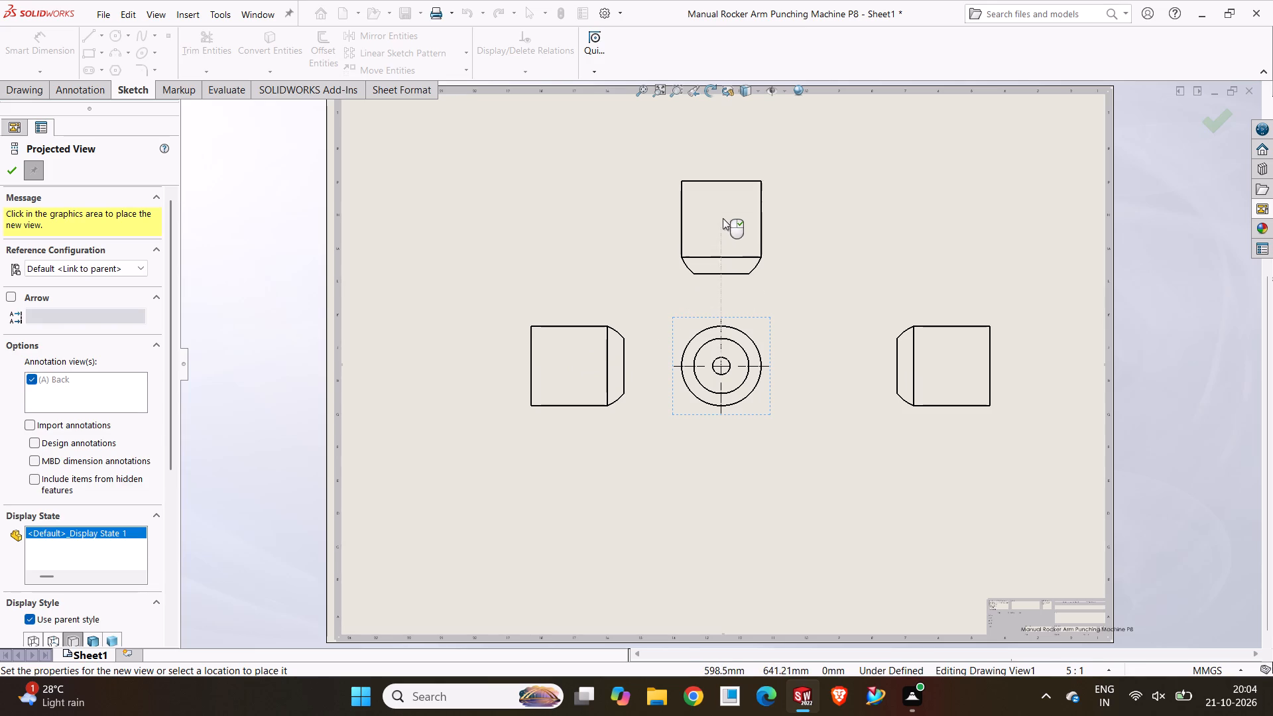
pyautogui.click(723, 218)
pyautogui.click(716, 493)
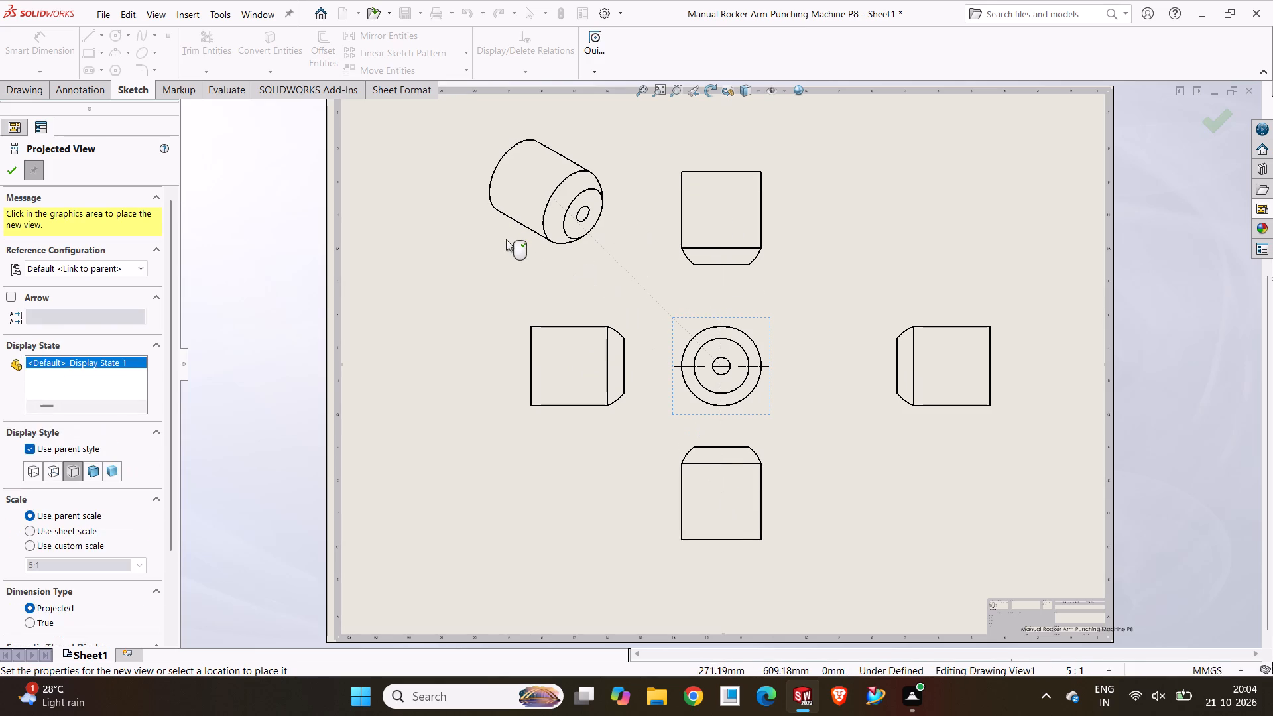
pyautogui.click(505, 240)
pyautogui.click(893, 237)
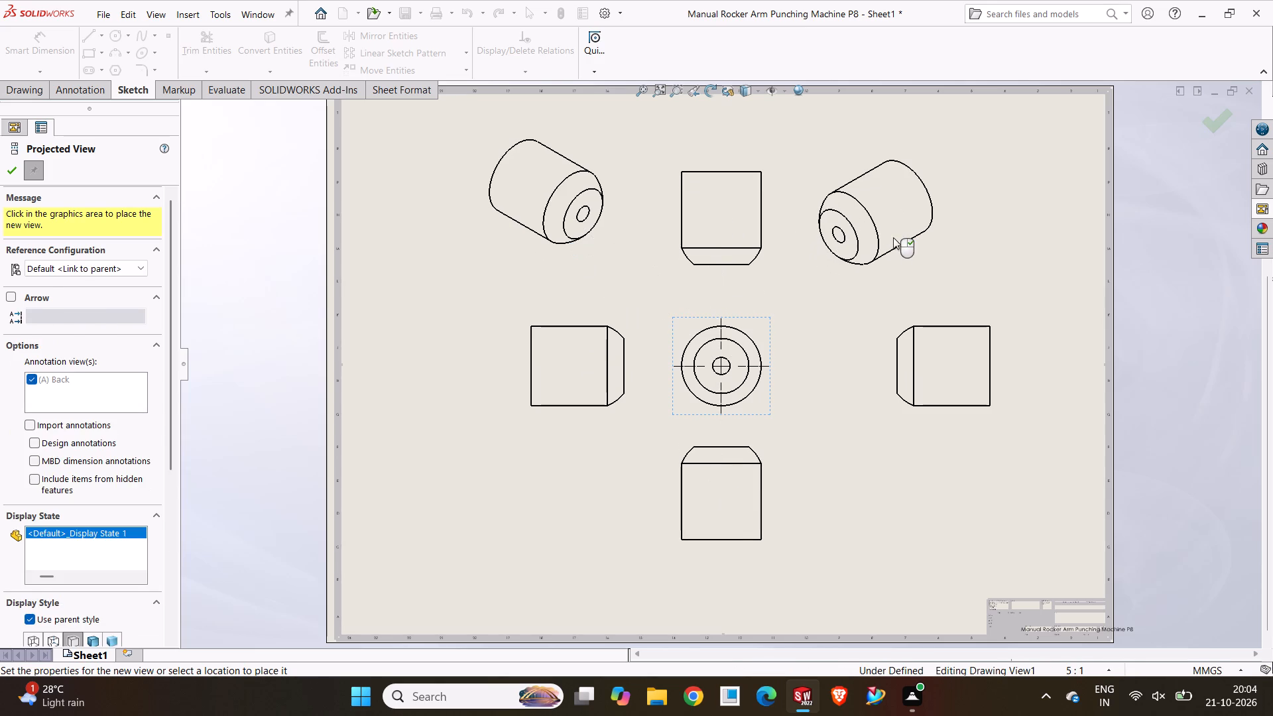
pyautogui.press('Escape')
# Save the drawing as Manual Rocker Arm Punching Machine P8 DRAFT in the SoidWorks Drawings folder.
pyautogui.click(420, 9)
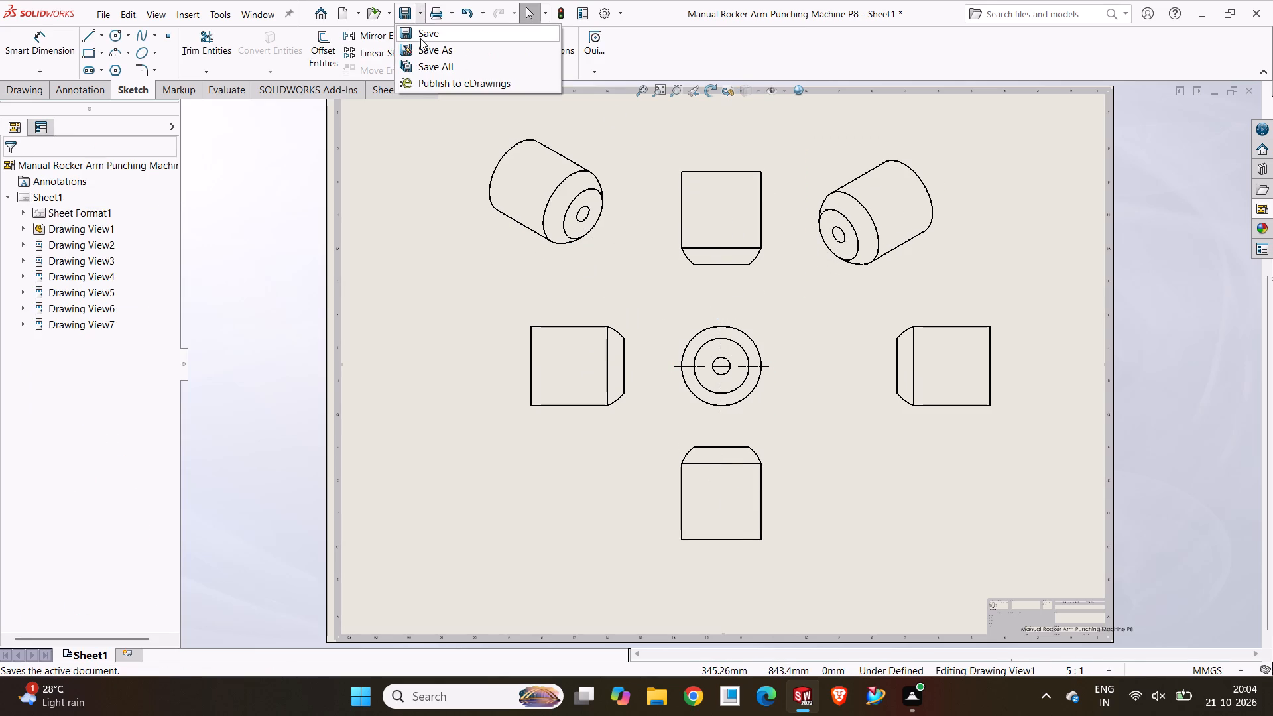
pyautogui.click(420, 46)
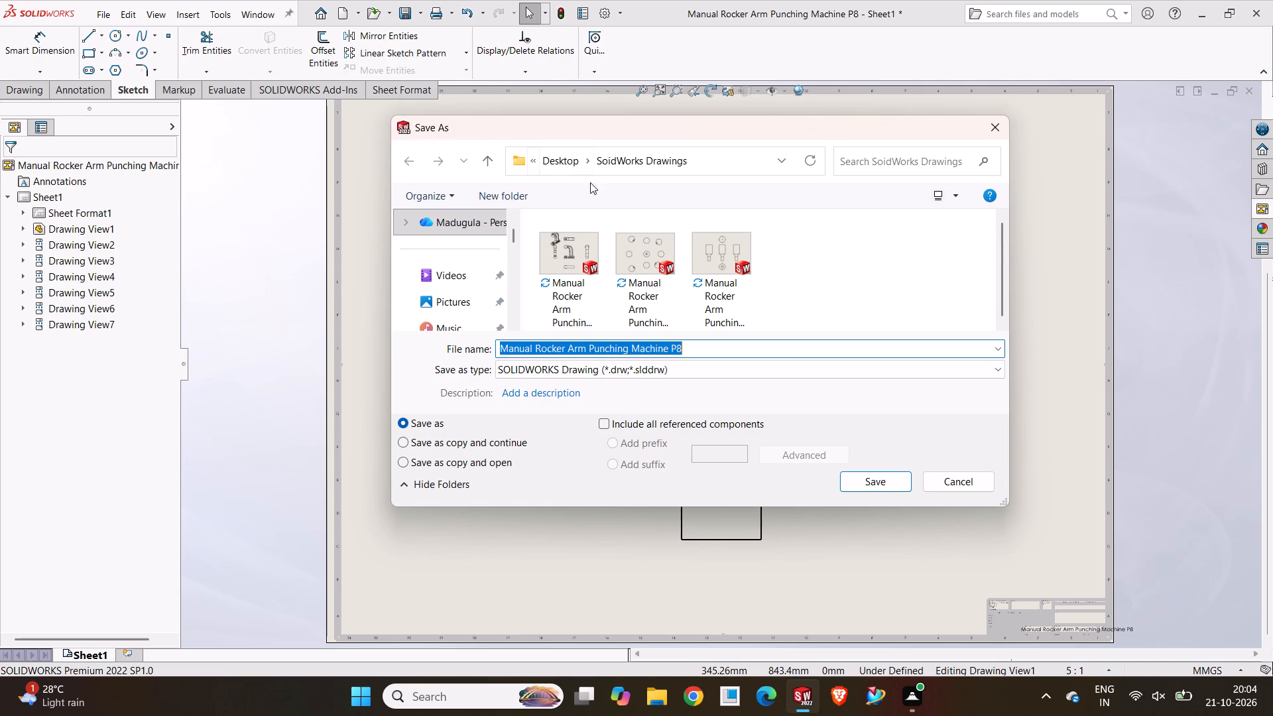
pyautogui.click(758, 349)
pyautogui.press('space')
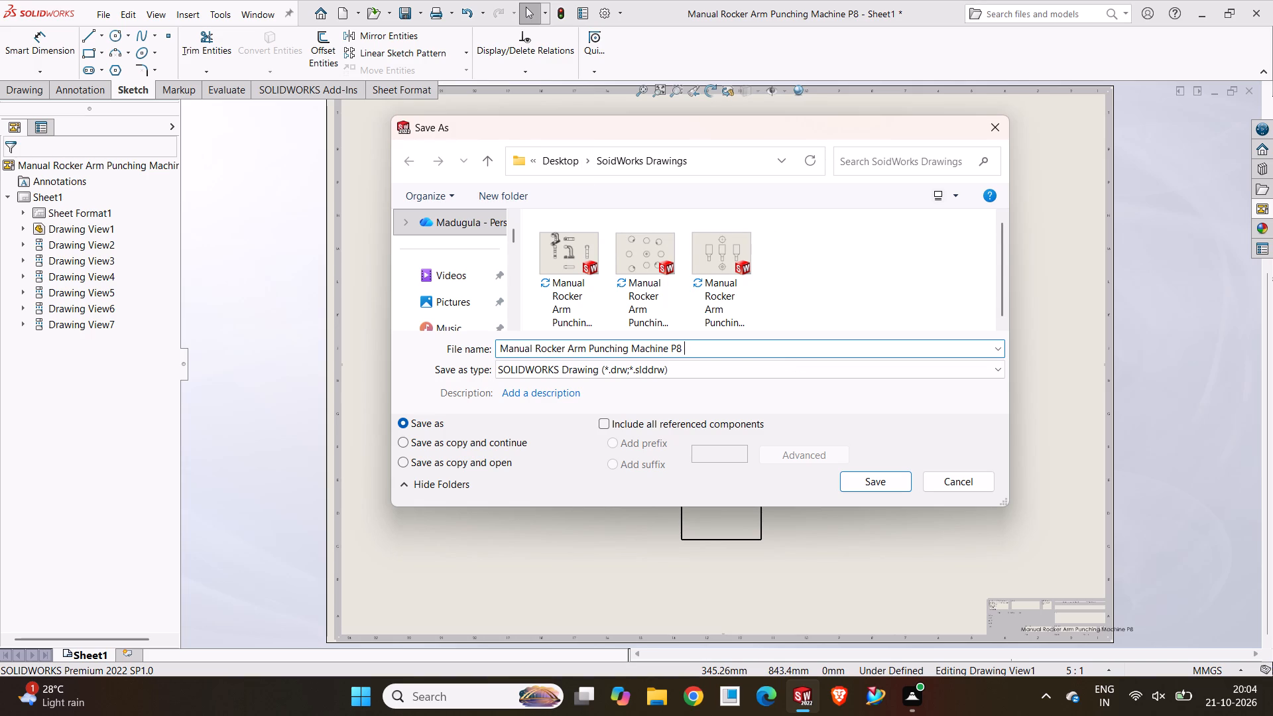
pyautogui.write('DRAFT')
pyautogui.click(883, 493)
pyautogui.click(882, 487)
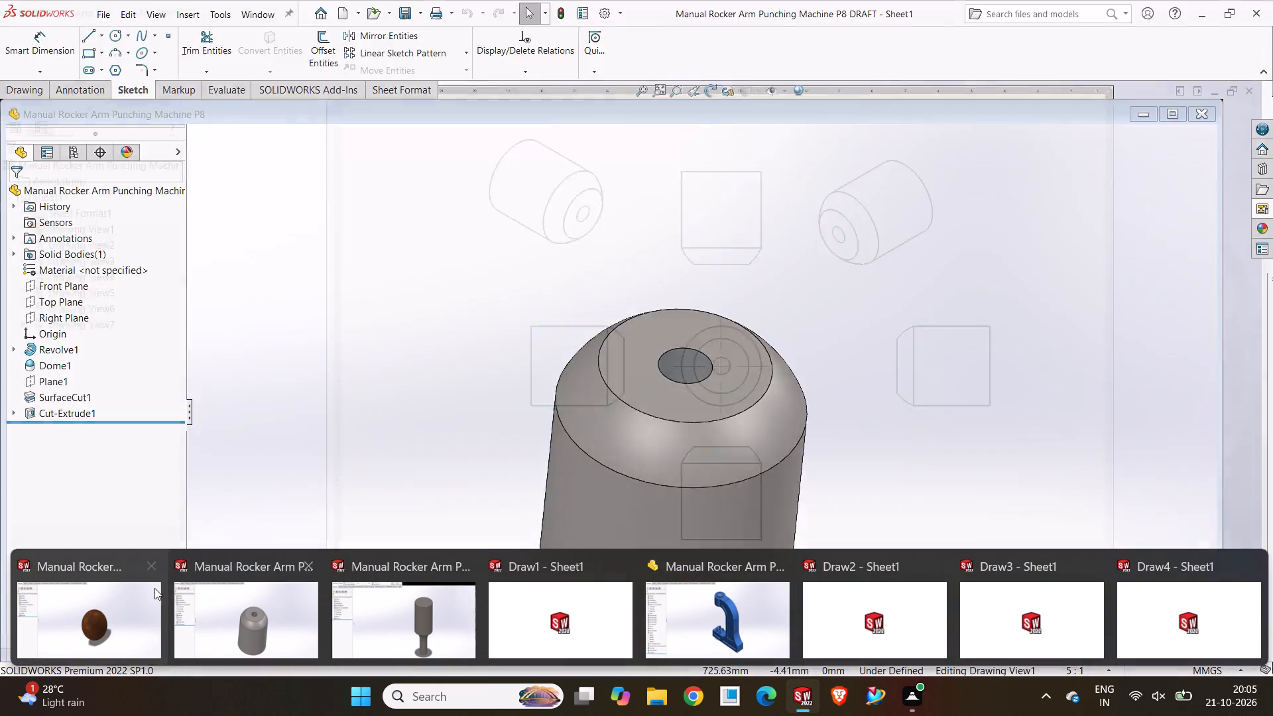
# Close the finished P7 and P8 part windows.
pyautogui.click(152, 562)
pyautogui.click(306, 562)
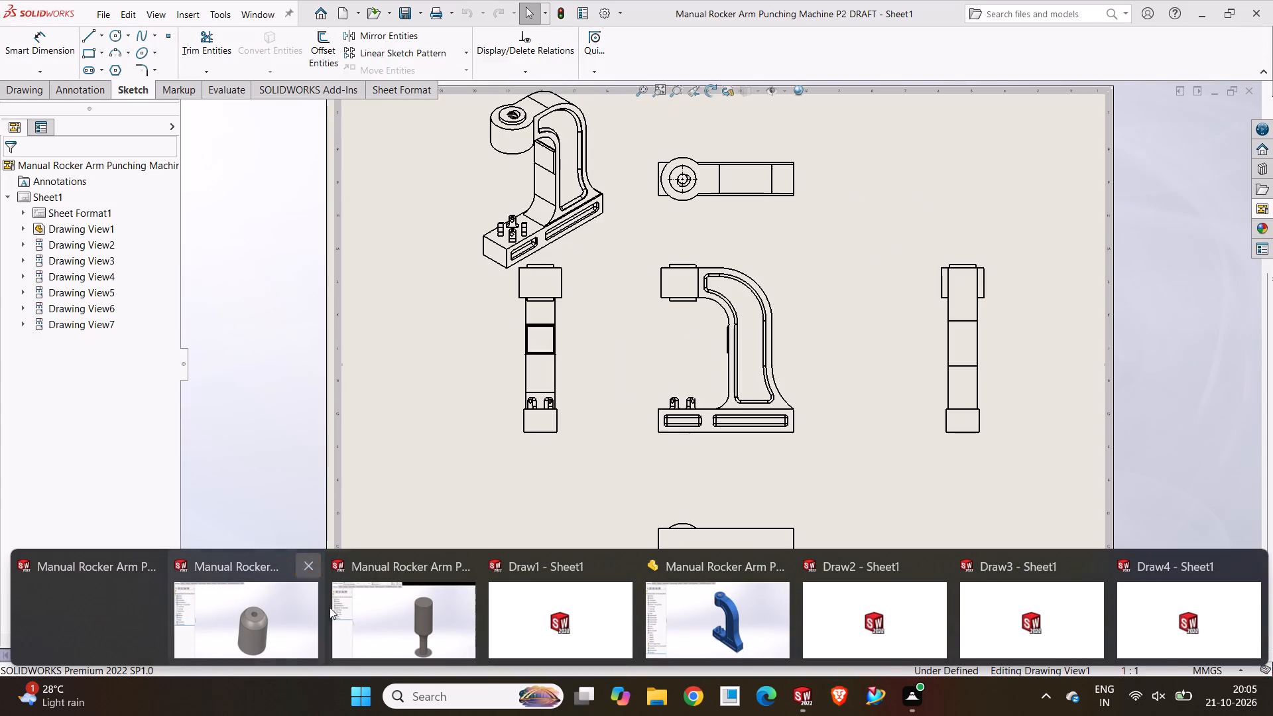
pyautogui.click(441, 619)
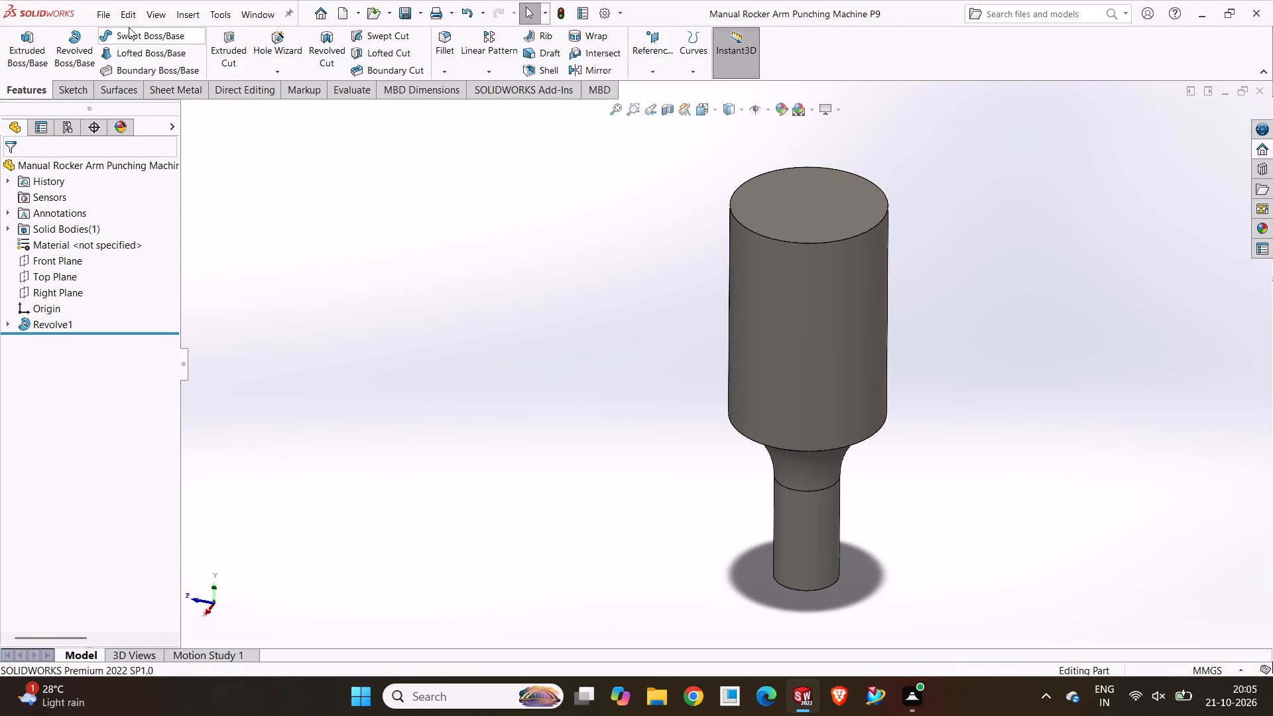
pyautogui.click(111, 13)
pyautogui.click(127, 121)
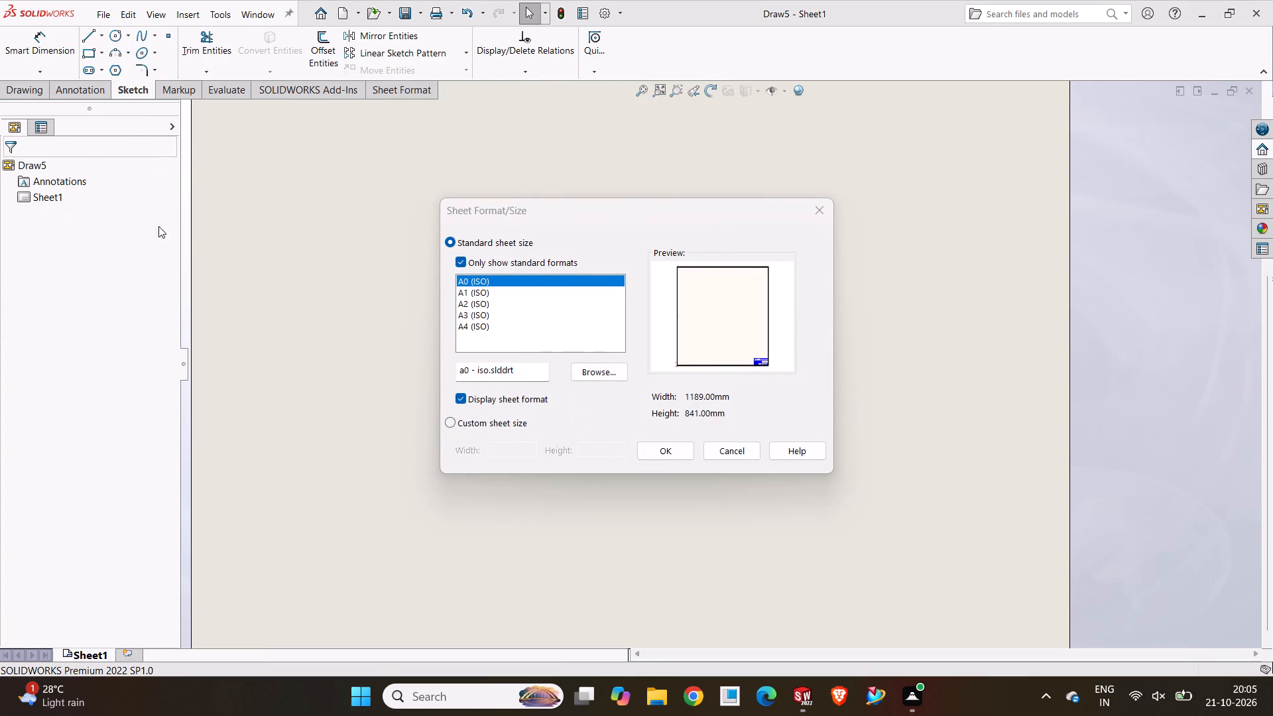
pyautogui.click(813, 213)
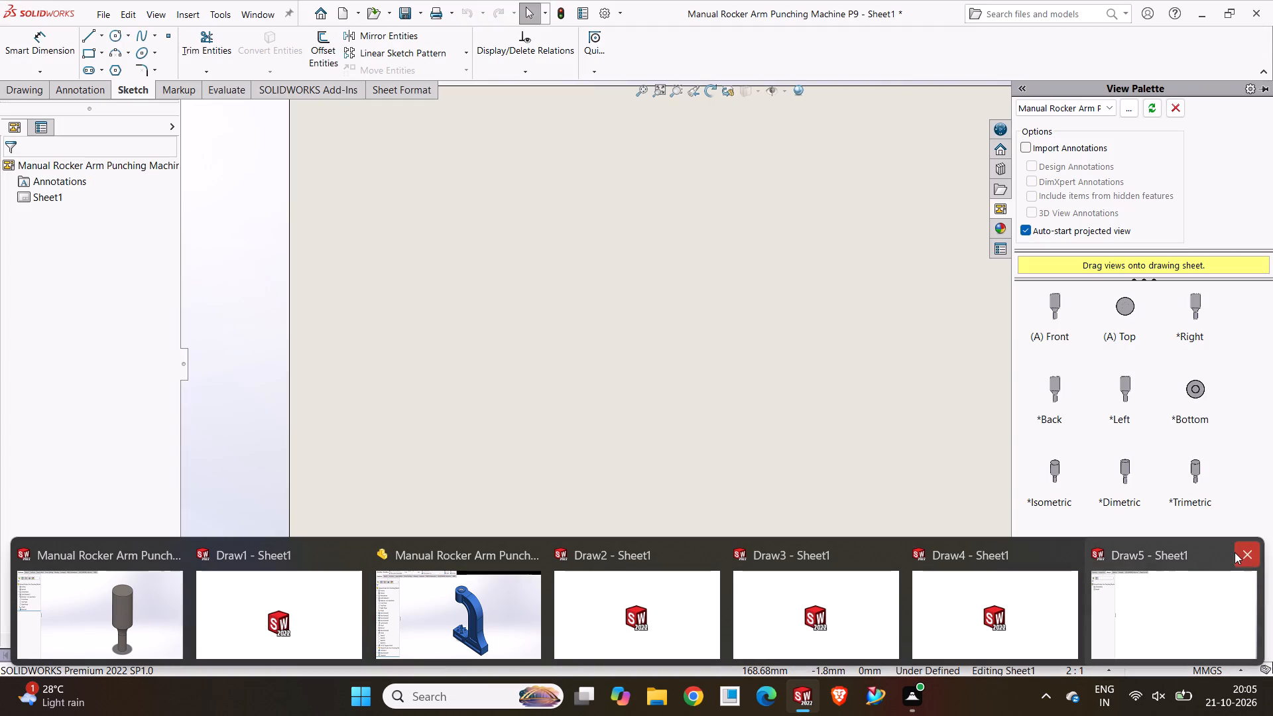
# Close the P9 part and the Draw1 to Draw5 drawing windows, and switch to the open P2 part.
pyautogui.click(1235, 552)
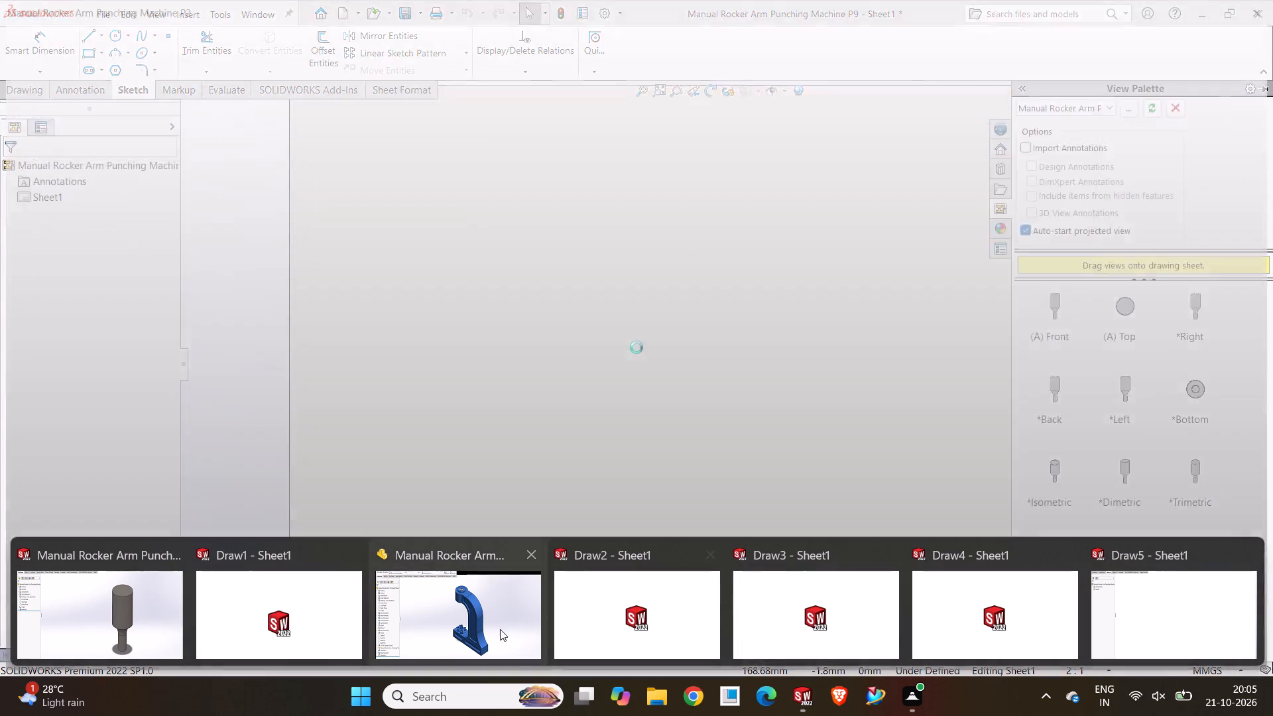
pyautogui.click(172, 552)
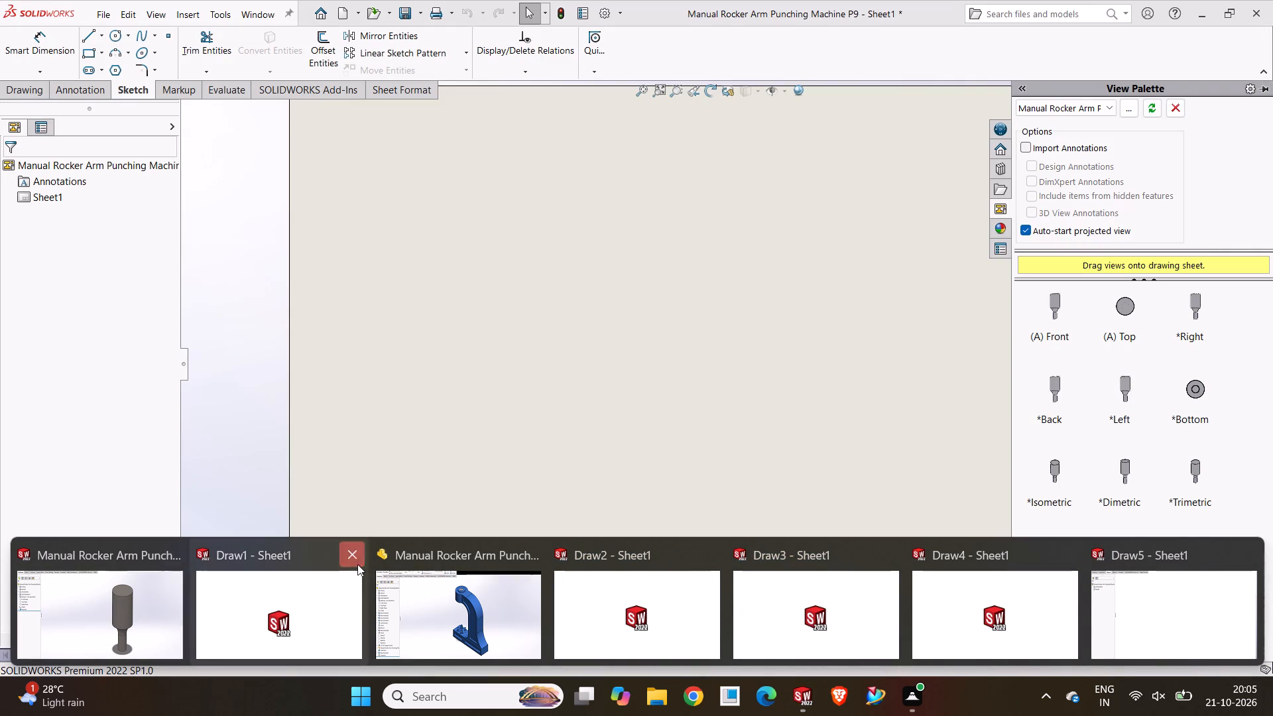
pyautogui.click(359, 554)
pyautogui.click(715, 550)
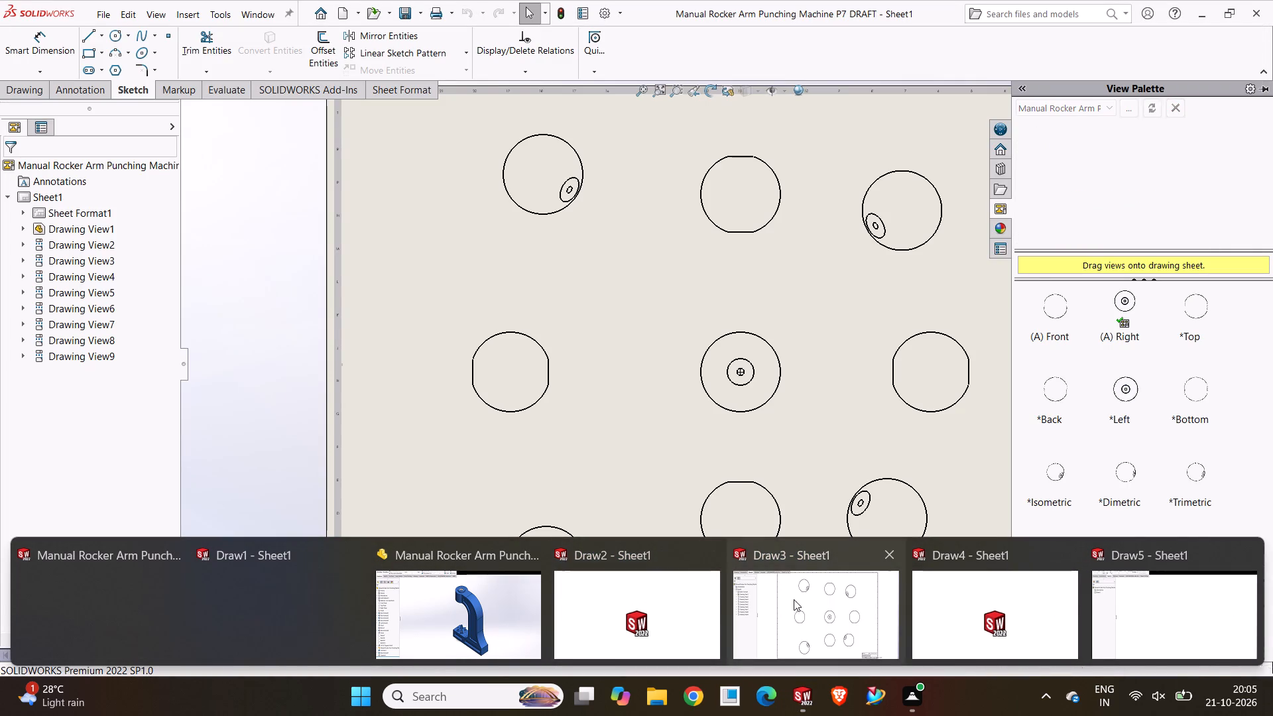
pyautogui.click(894, 557)
pyautogui.click(1063, 558)
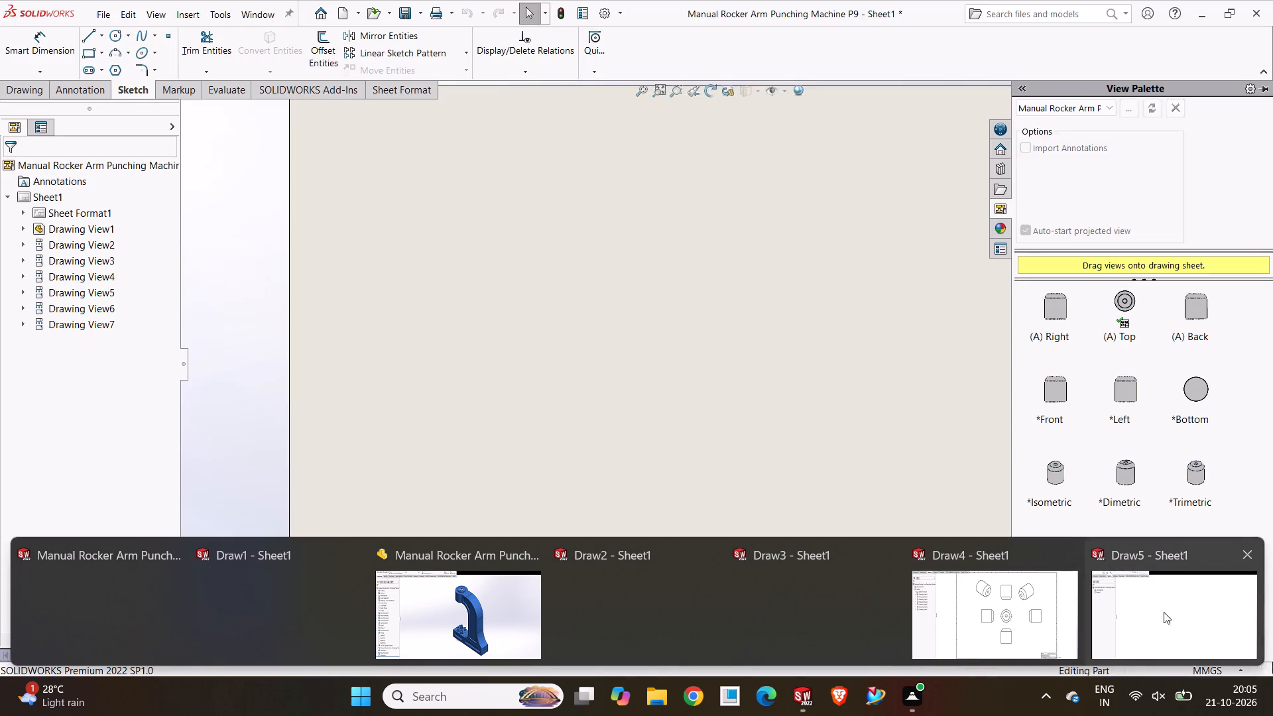
pyautogui.moveTo(1241, 552); pyautogui.dragTo(1225, 553)
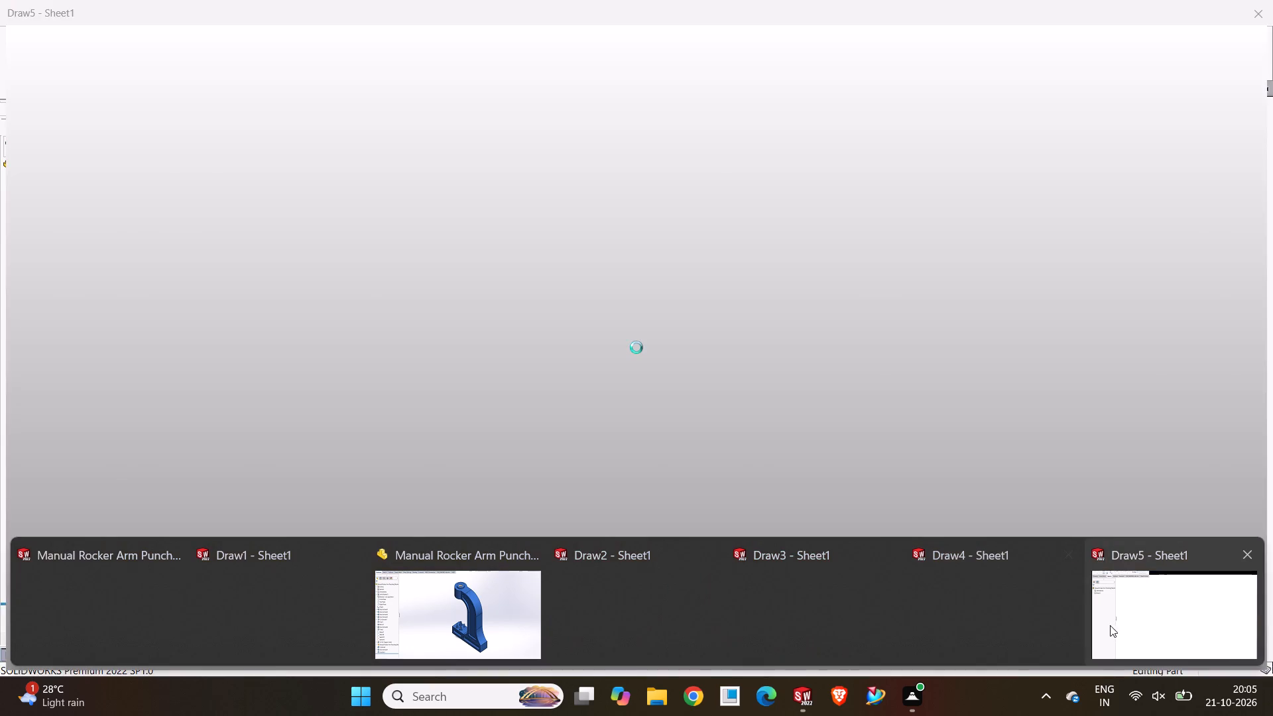
pyautogui.click(478, 611)
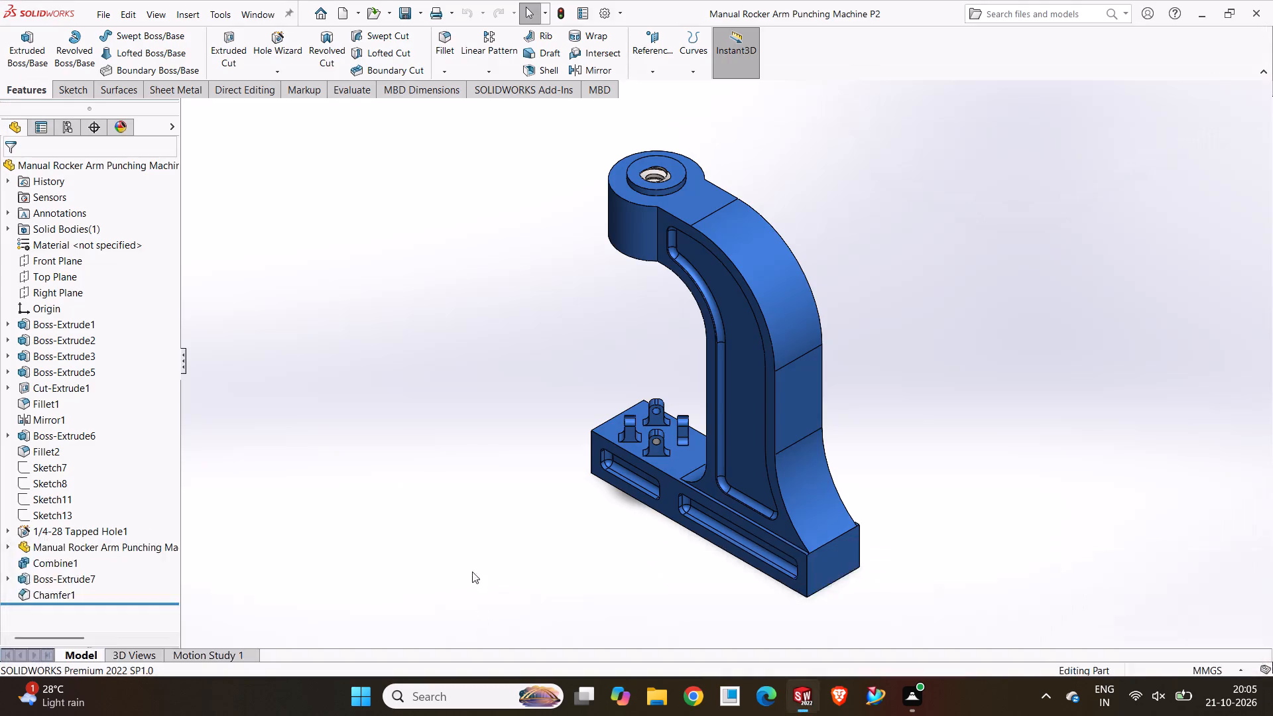
pyautogui.click(475, 202)
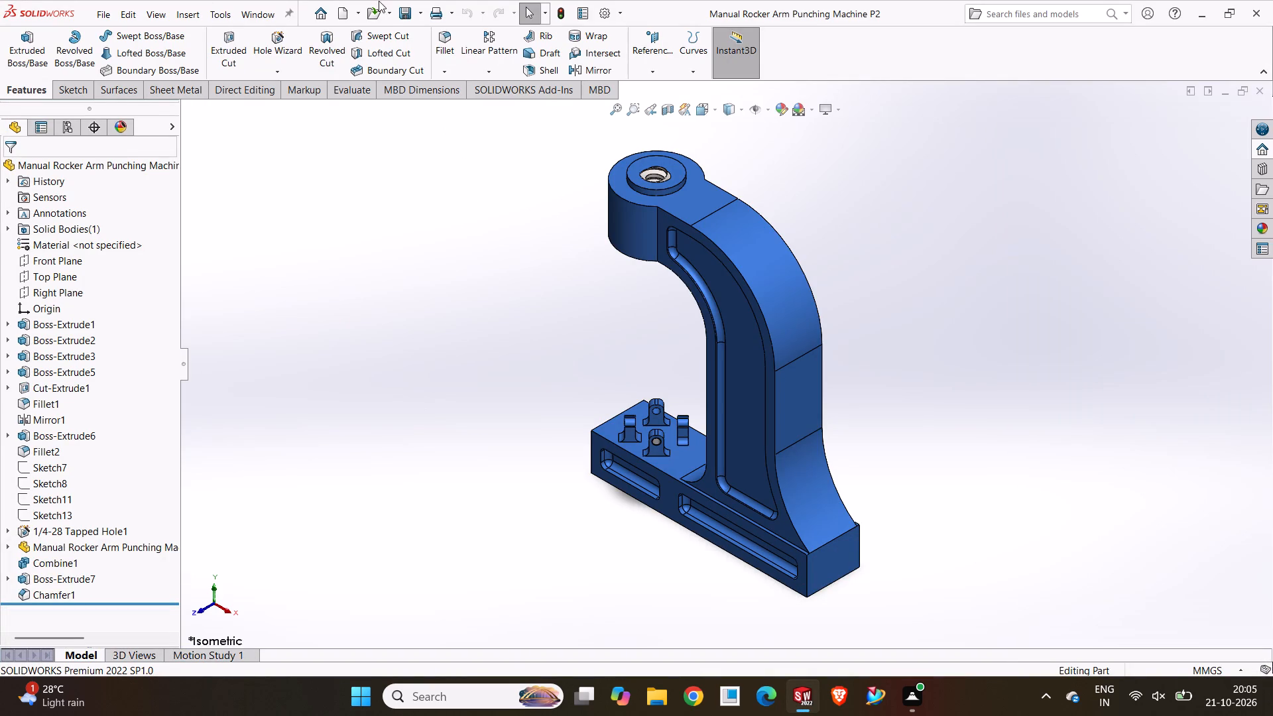
# Search the SoidWorks Drawings folder for M, open the Manual Rocker Arm Punching Machine P3 part and dismiss its rebuild warnings.
pyautogui.click(364, 9)
pyautogui.click(906, 153)
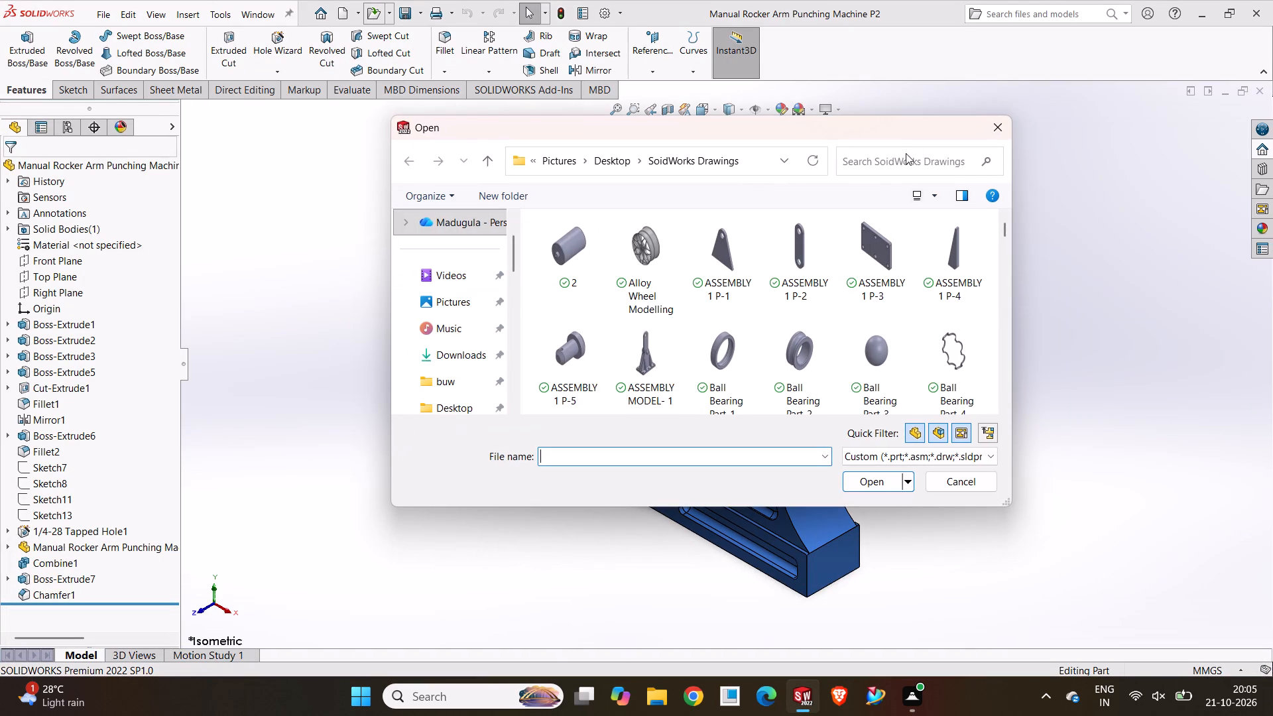
pyautogui.click(895, 169)
pyautogui.press('m')
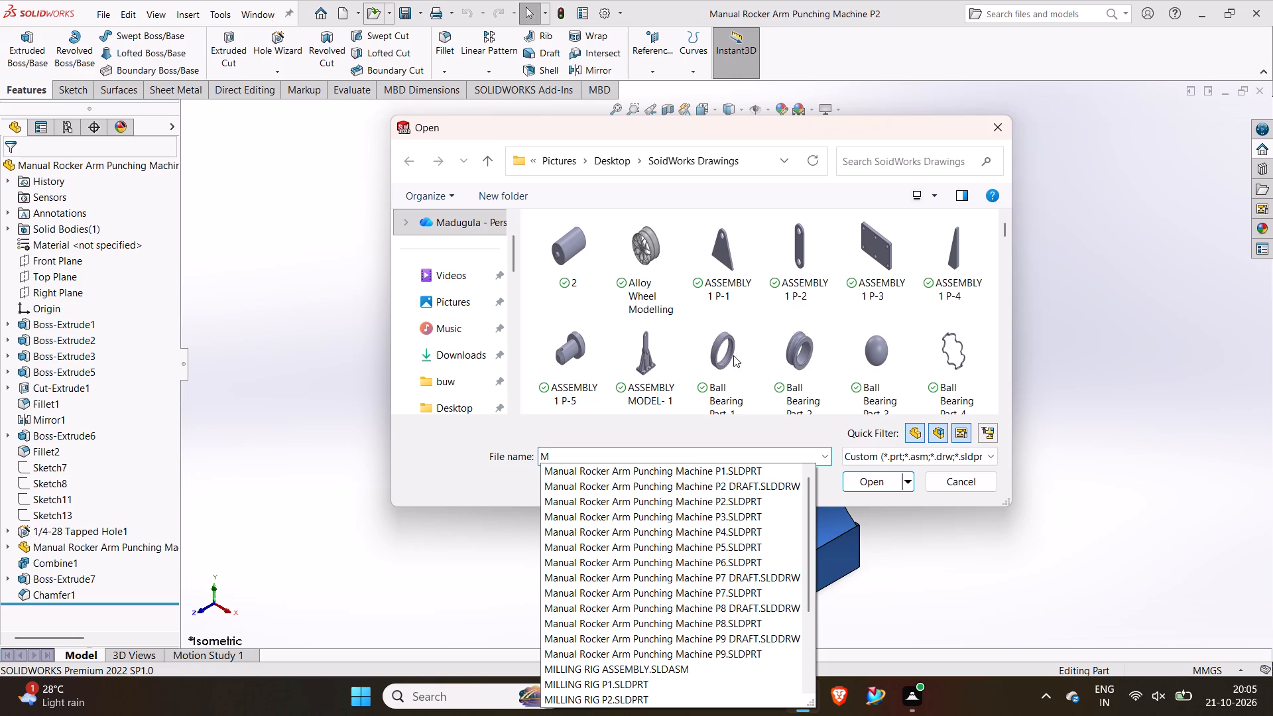
pyautogui.click(880, 158)
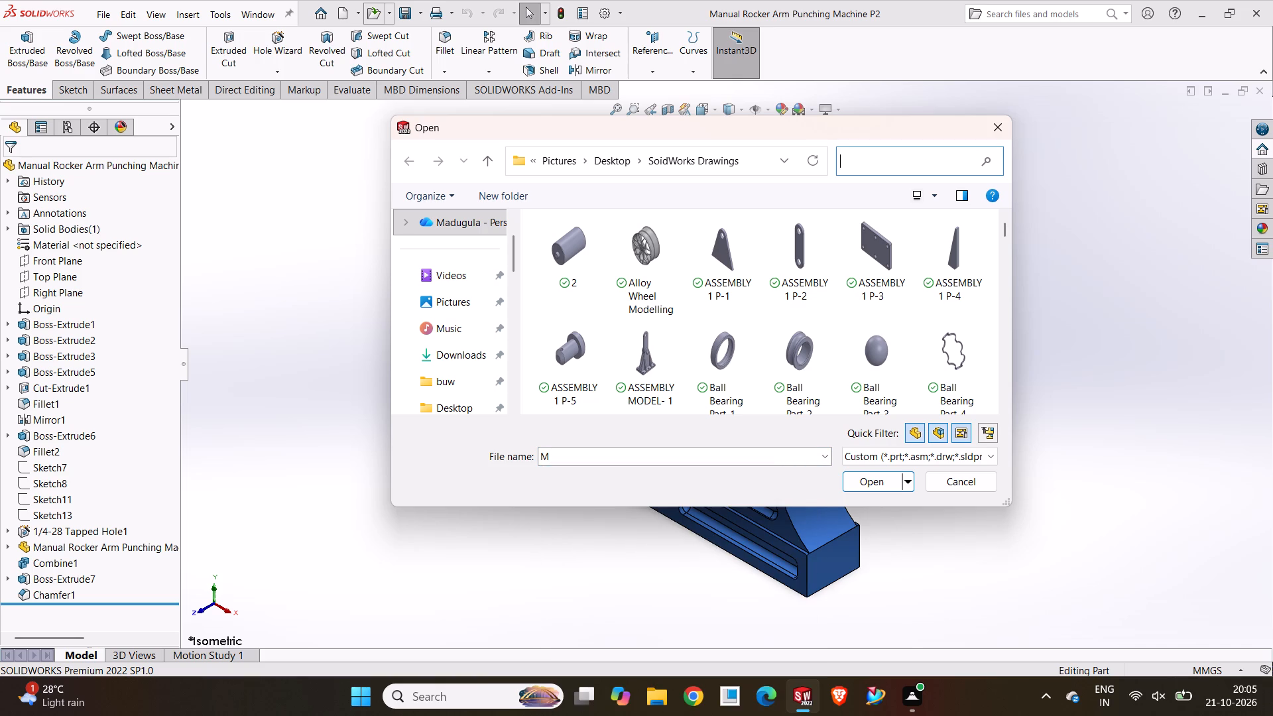
pyautogui.press('m')
pyautogui.scroll(-1, 706, 294)
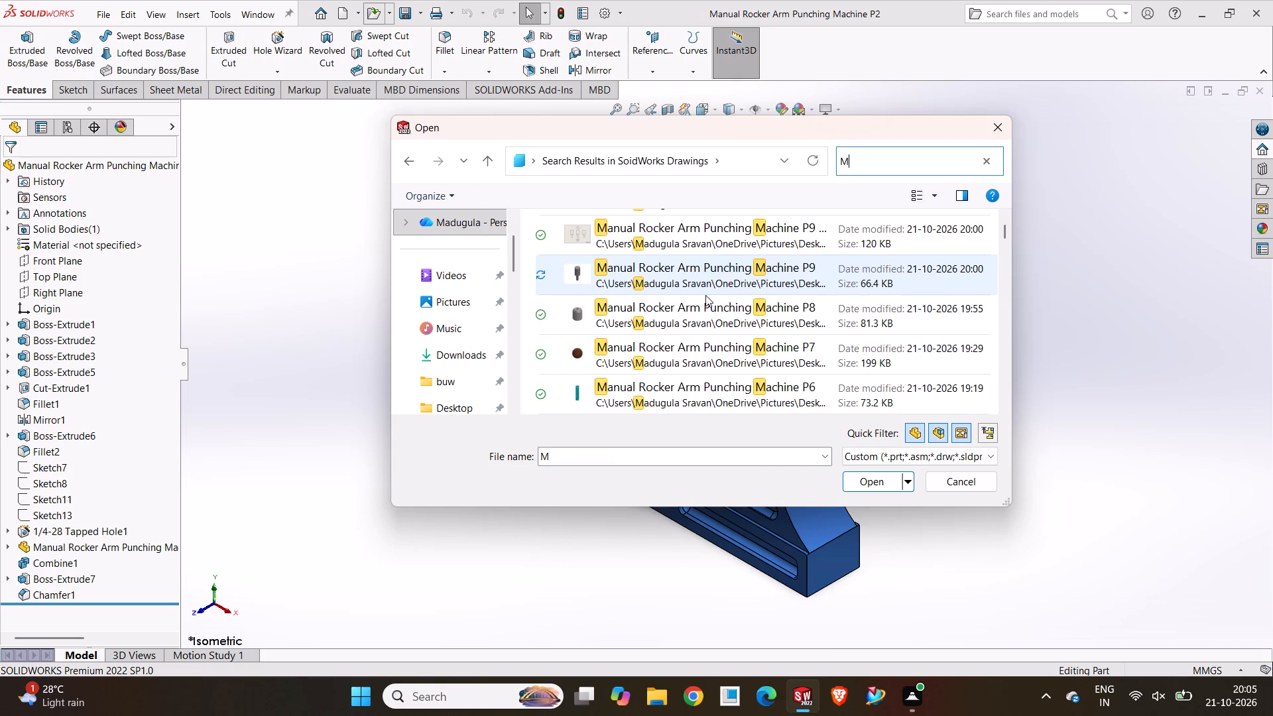
pyautogui.scroll(-1, 663, 361)
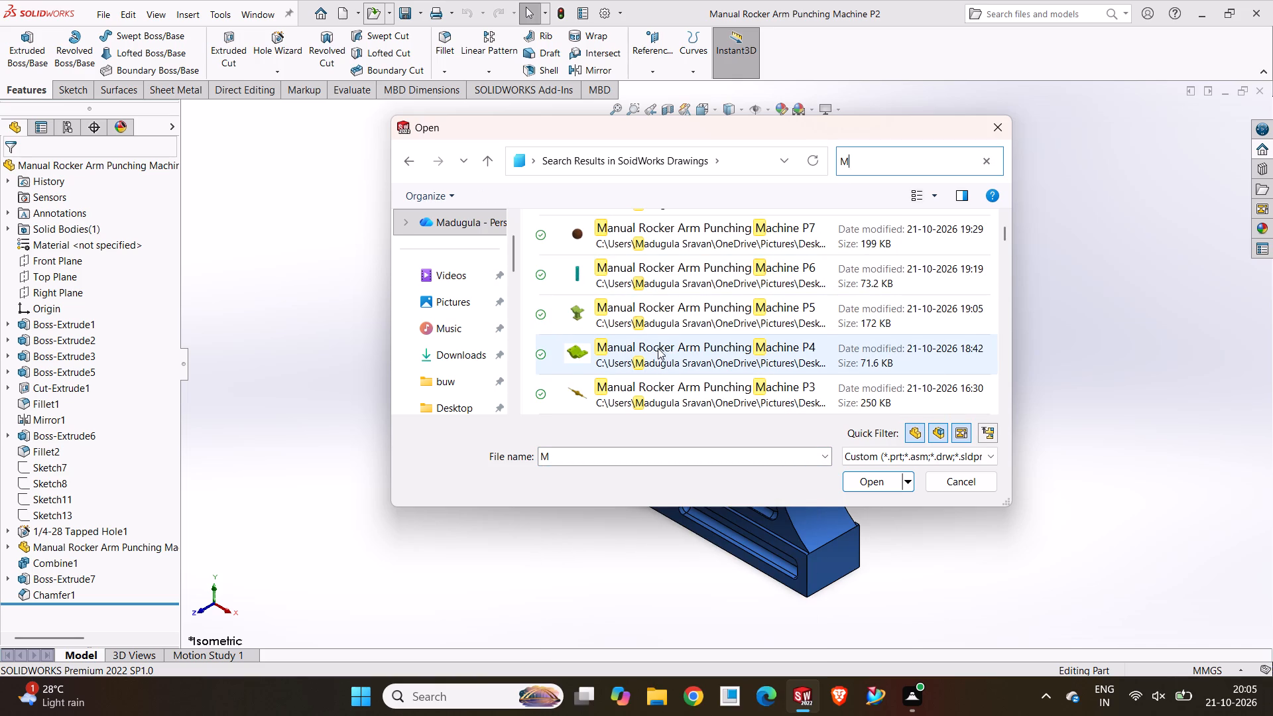
pyautogui.click(650, 379)
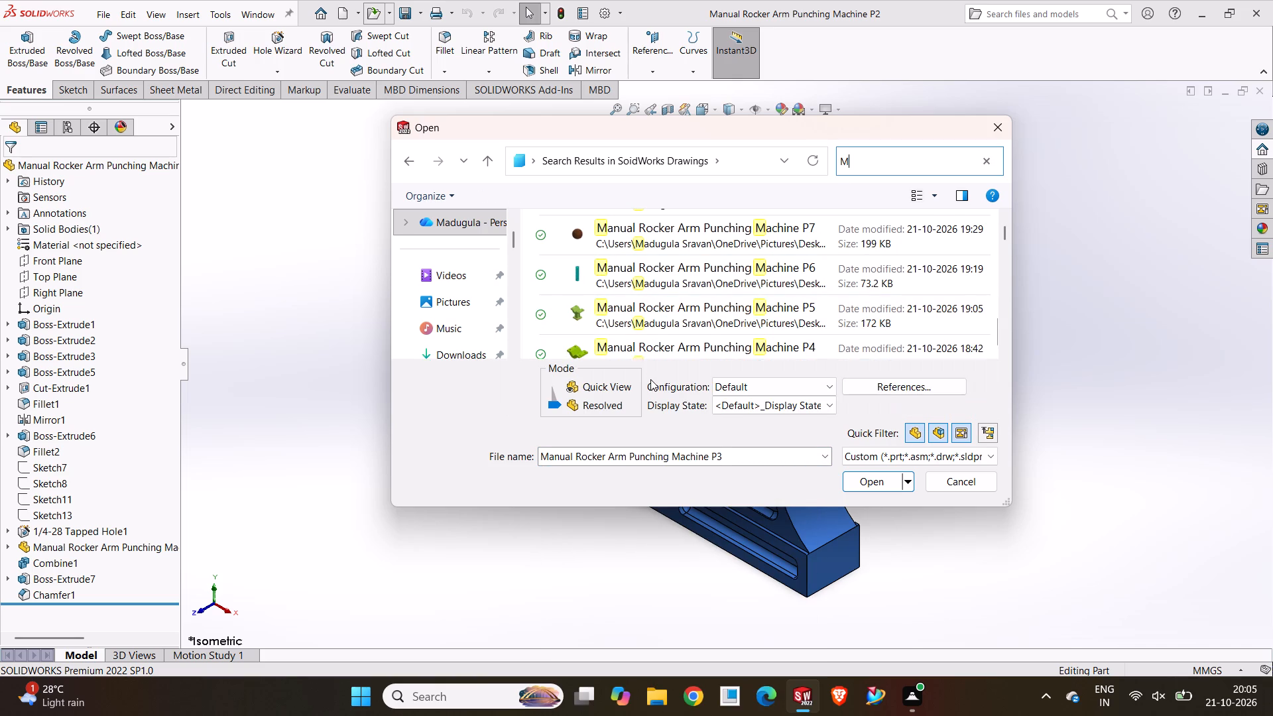
pyautogui.click(865, 475)
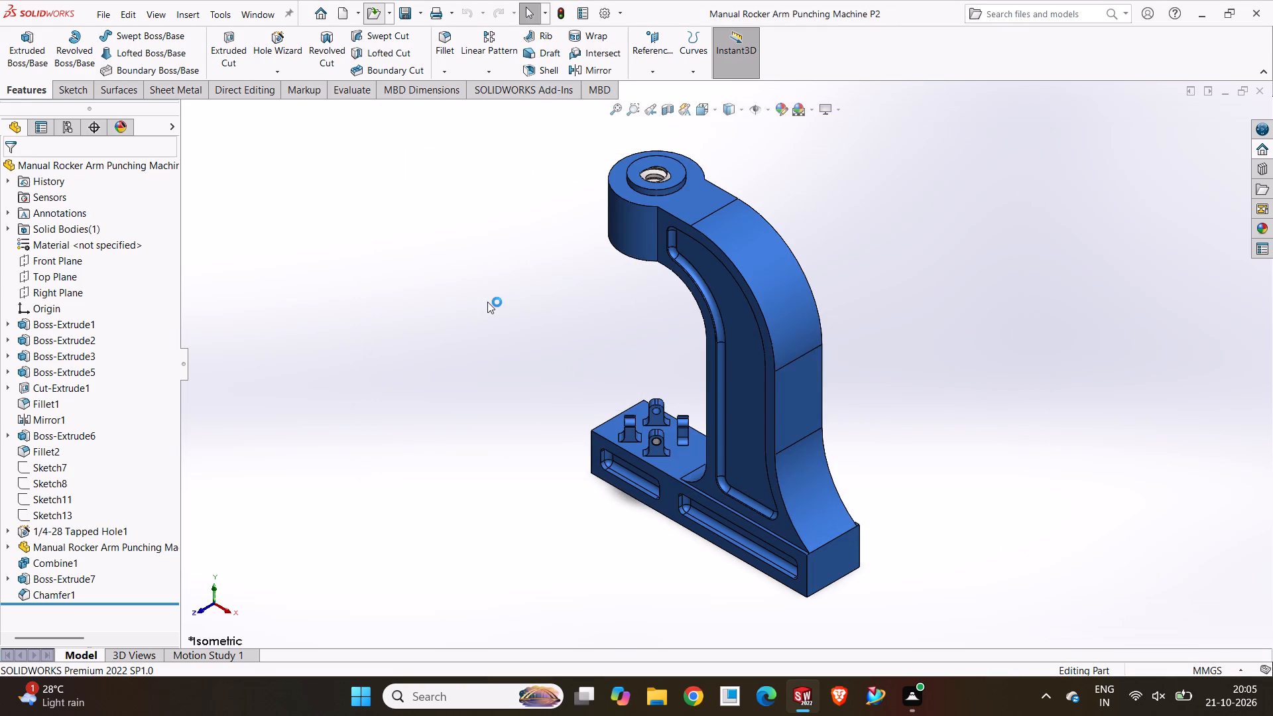
pyautogui.click(906, 291)
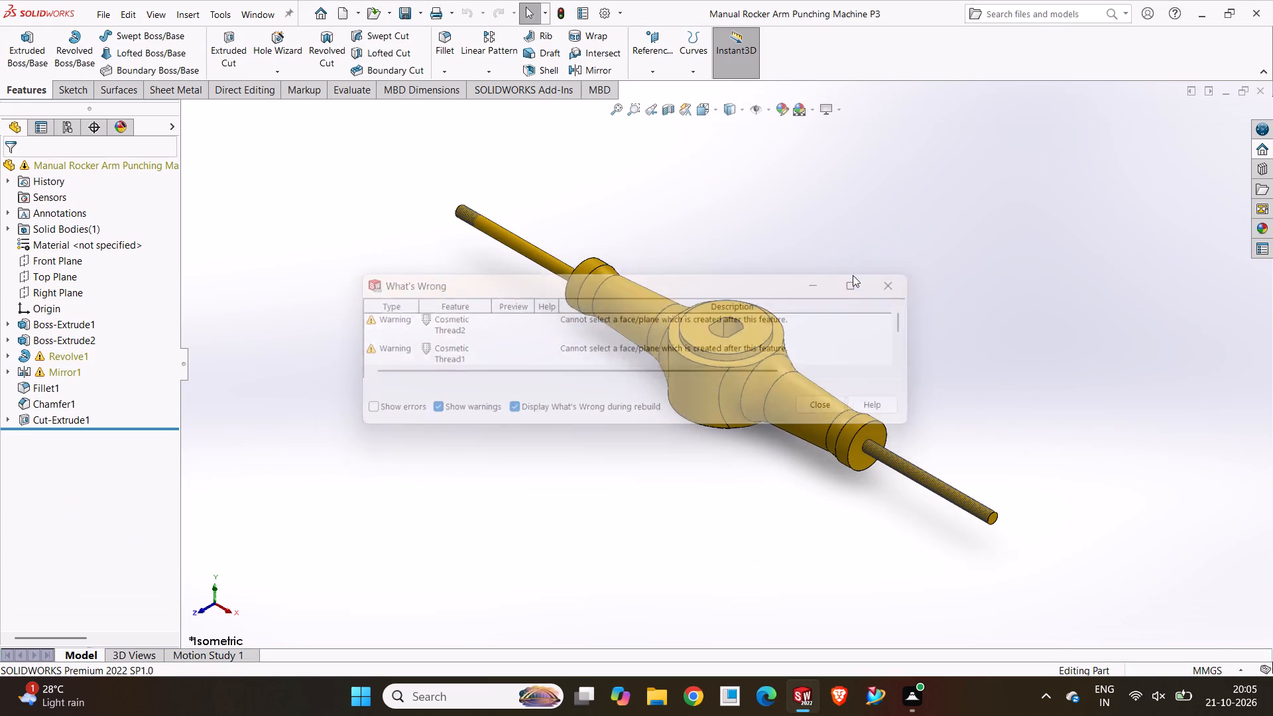
pyautogui.click(329, 345)
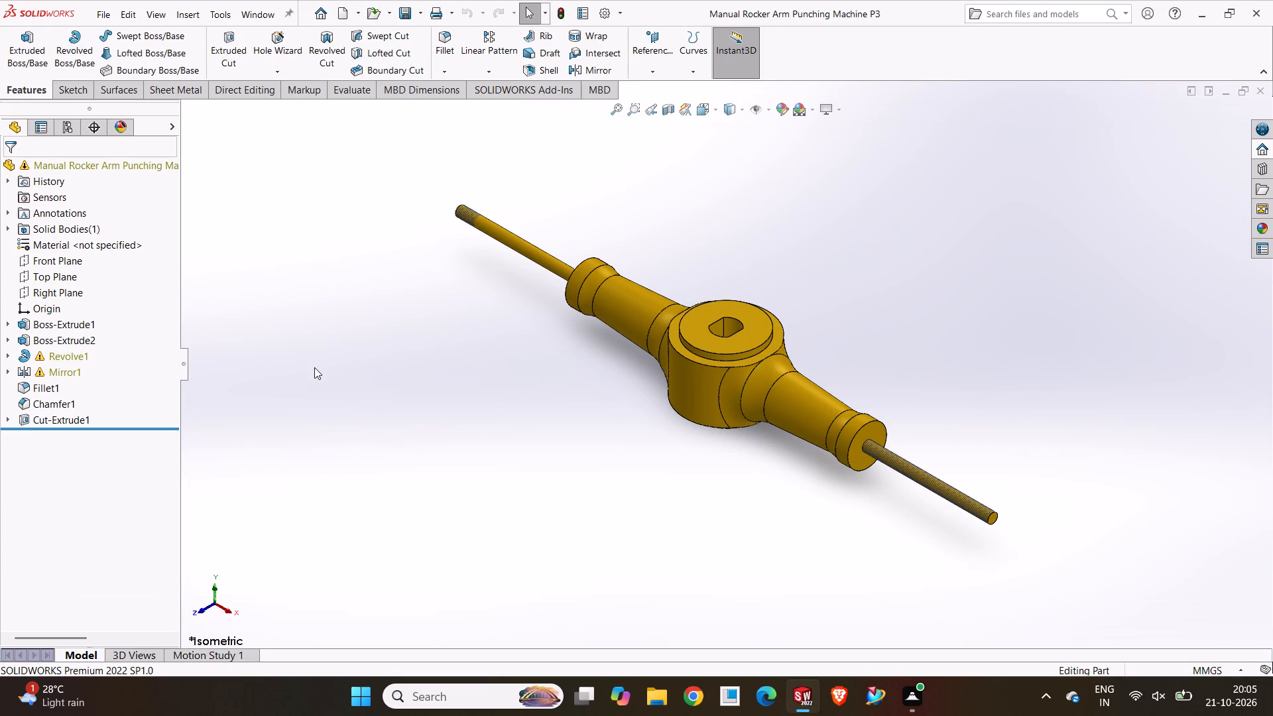
pyautogui.click(314, 367)
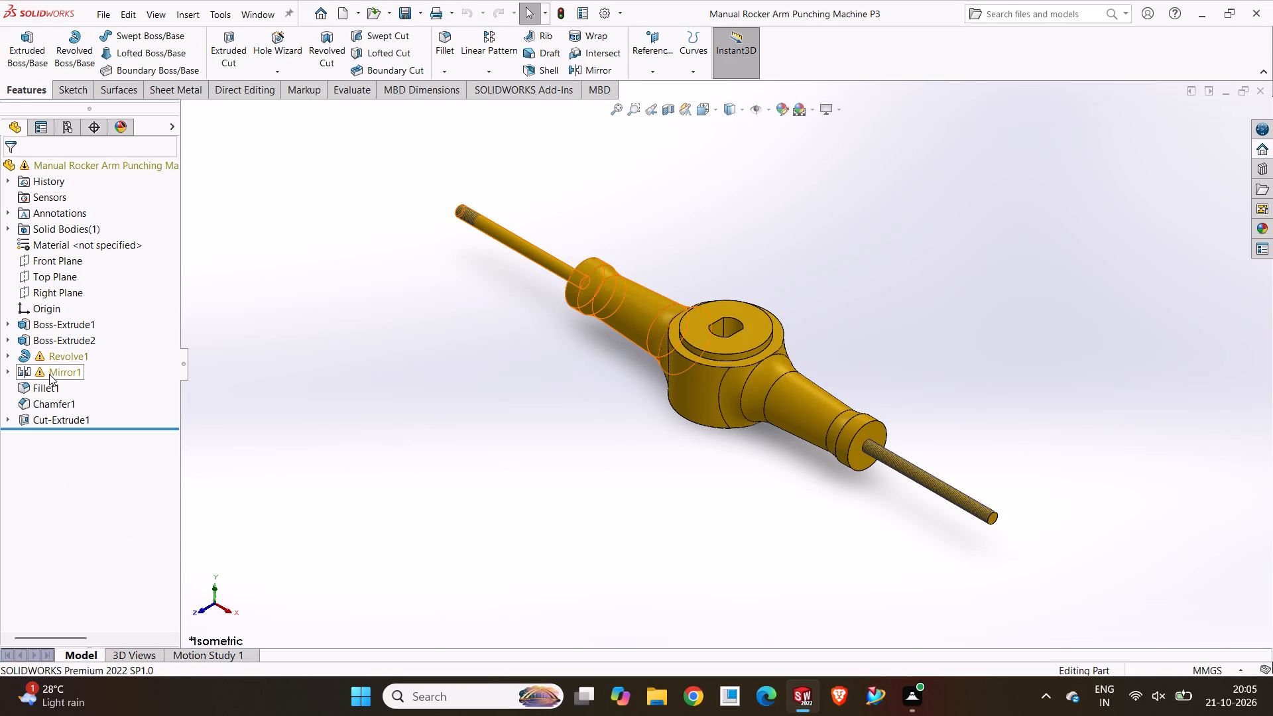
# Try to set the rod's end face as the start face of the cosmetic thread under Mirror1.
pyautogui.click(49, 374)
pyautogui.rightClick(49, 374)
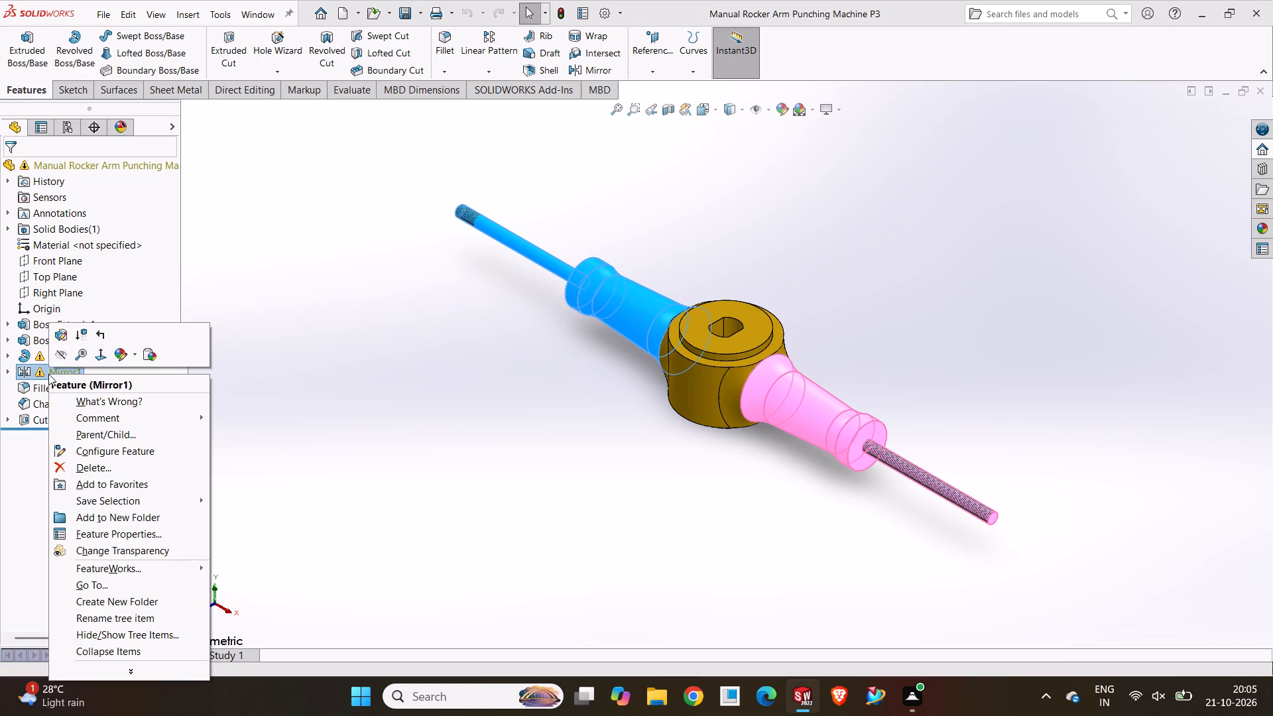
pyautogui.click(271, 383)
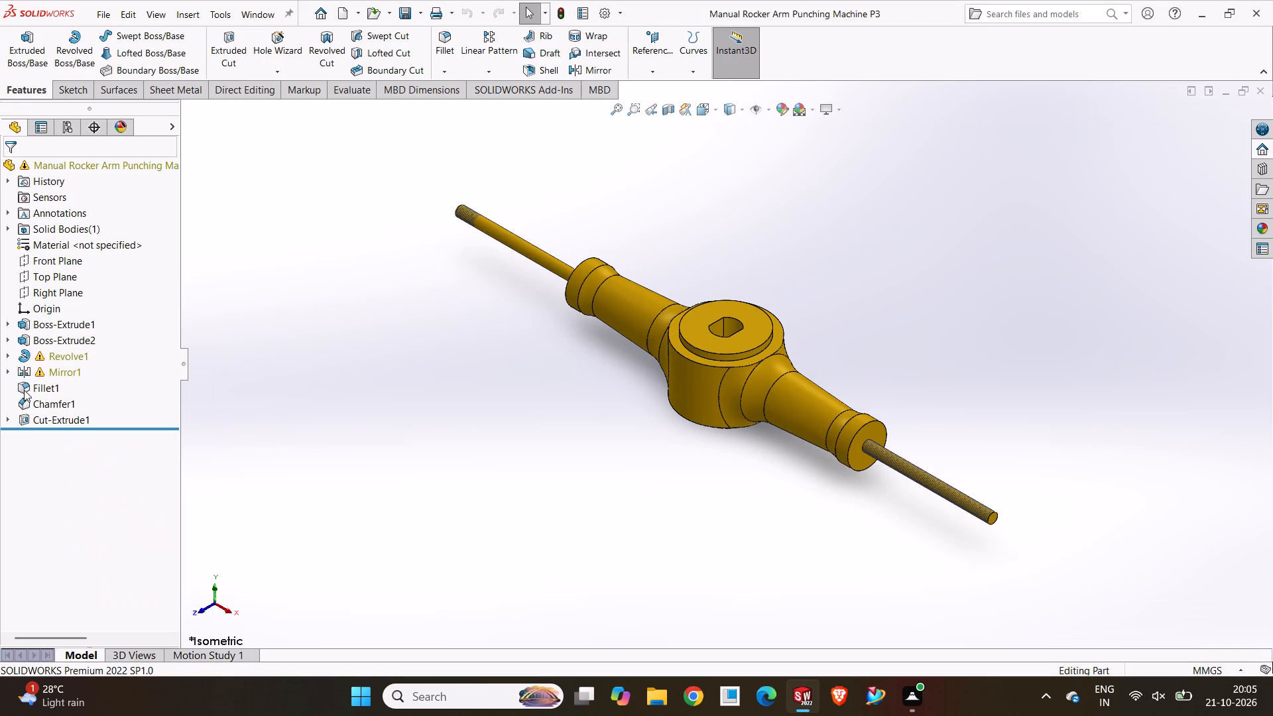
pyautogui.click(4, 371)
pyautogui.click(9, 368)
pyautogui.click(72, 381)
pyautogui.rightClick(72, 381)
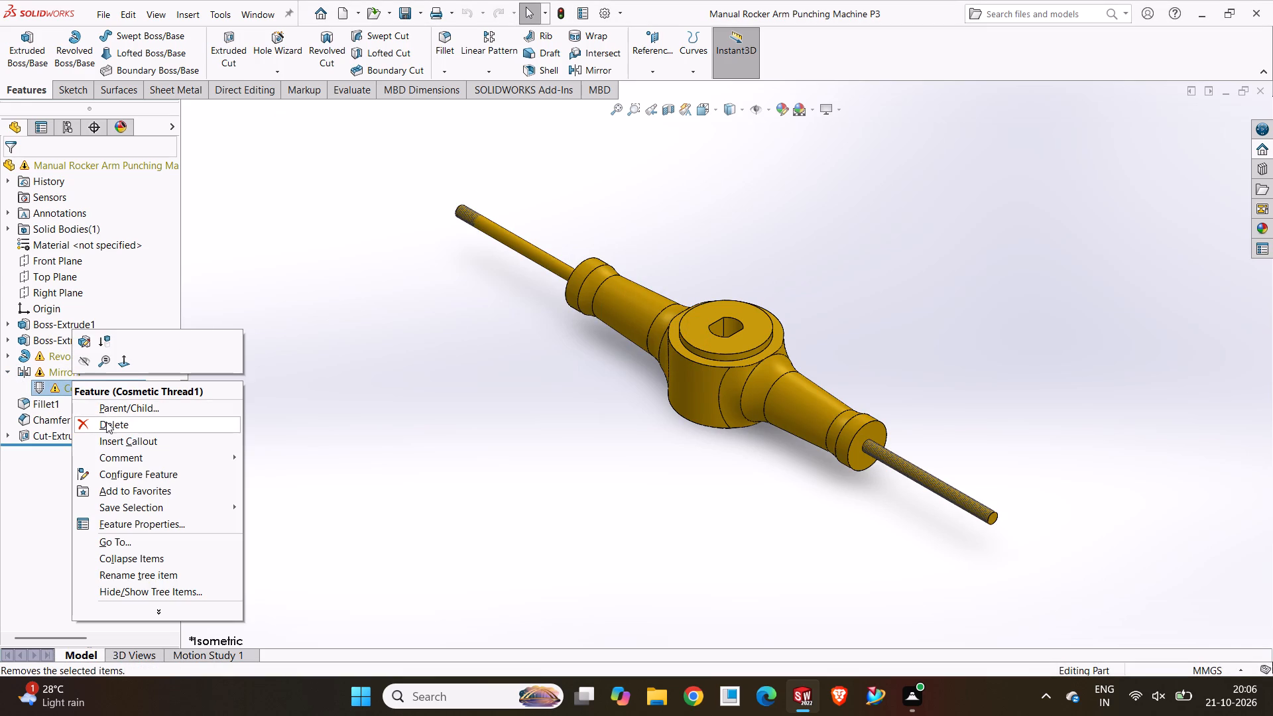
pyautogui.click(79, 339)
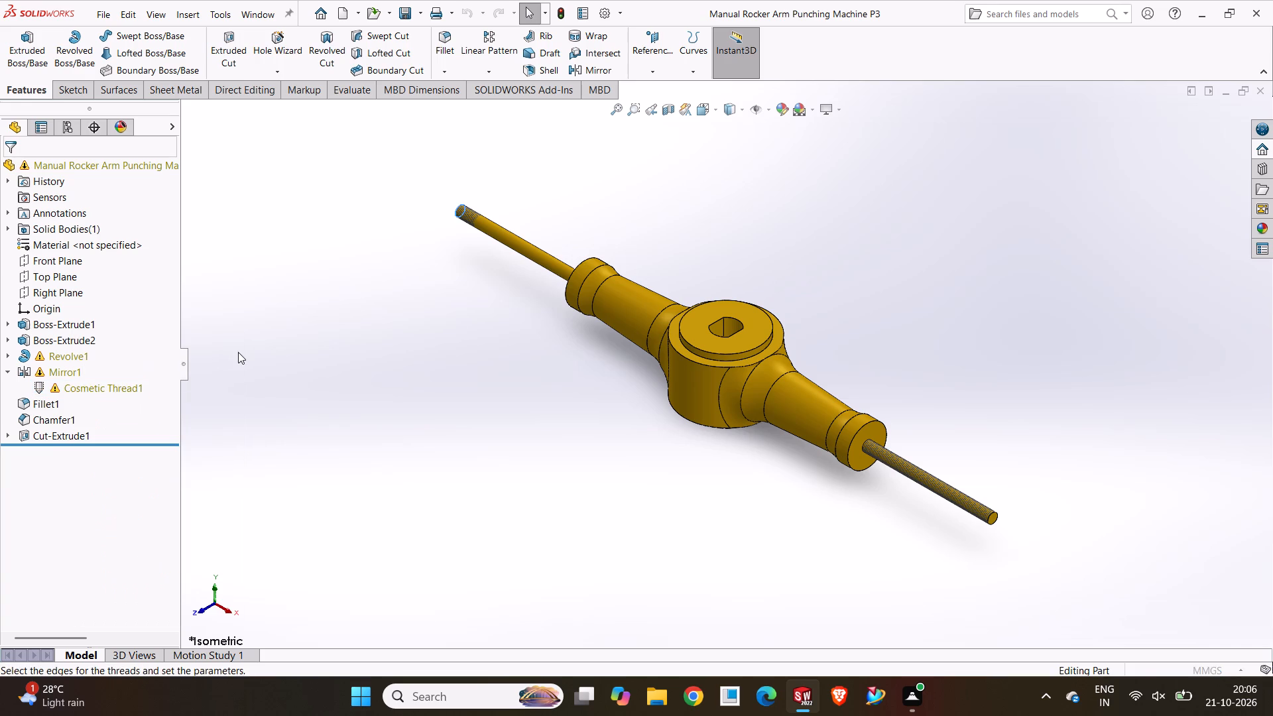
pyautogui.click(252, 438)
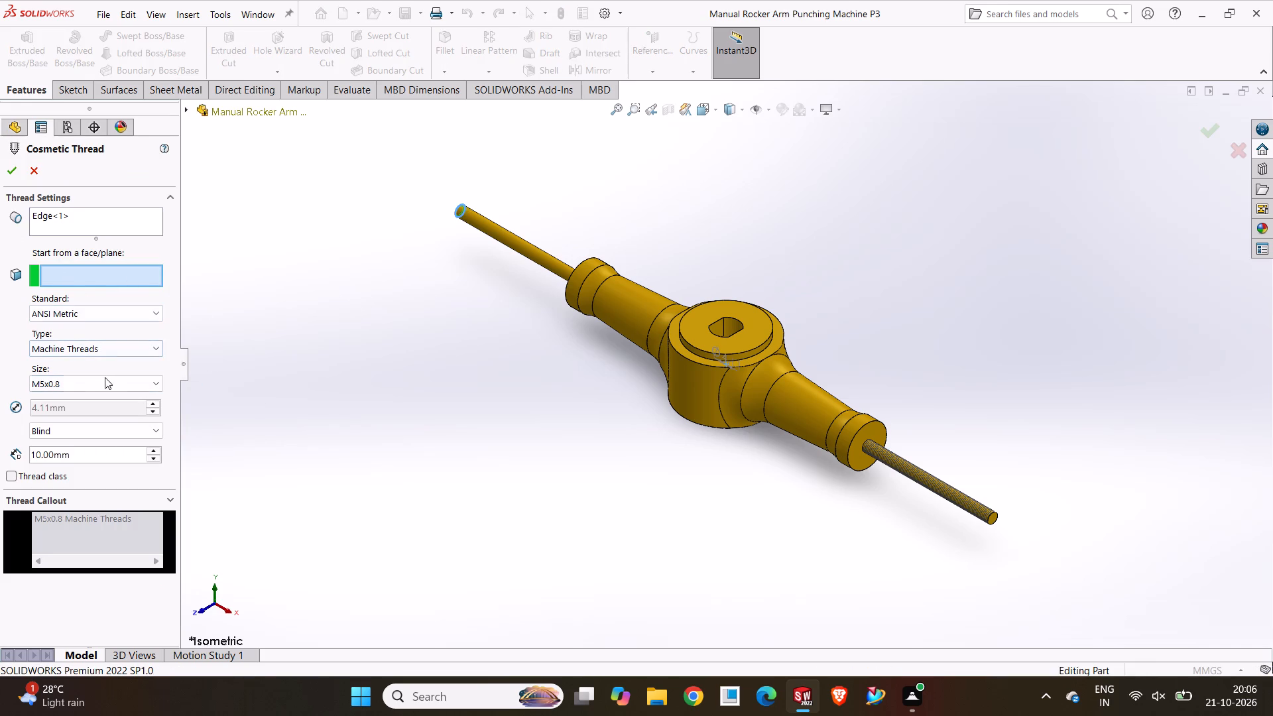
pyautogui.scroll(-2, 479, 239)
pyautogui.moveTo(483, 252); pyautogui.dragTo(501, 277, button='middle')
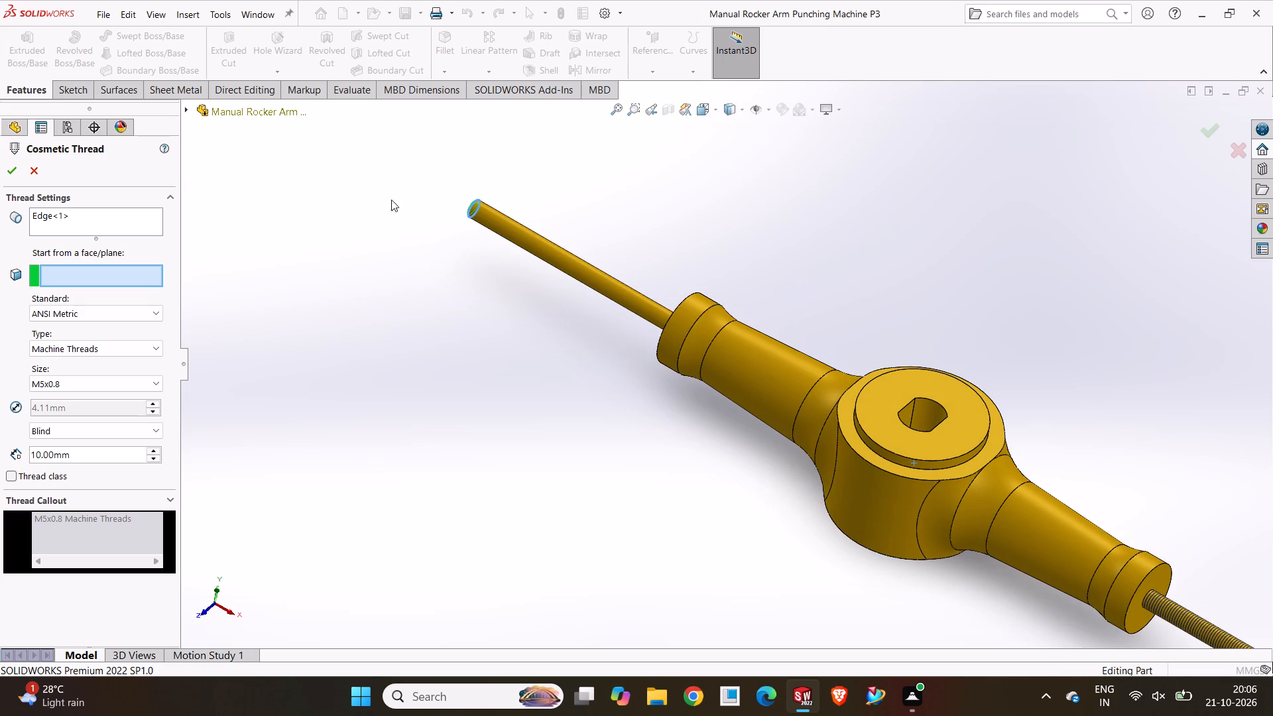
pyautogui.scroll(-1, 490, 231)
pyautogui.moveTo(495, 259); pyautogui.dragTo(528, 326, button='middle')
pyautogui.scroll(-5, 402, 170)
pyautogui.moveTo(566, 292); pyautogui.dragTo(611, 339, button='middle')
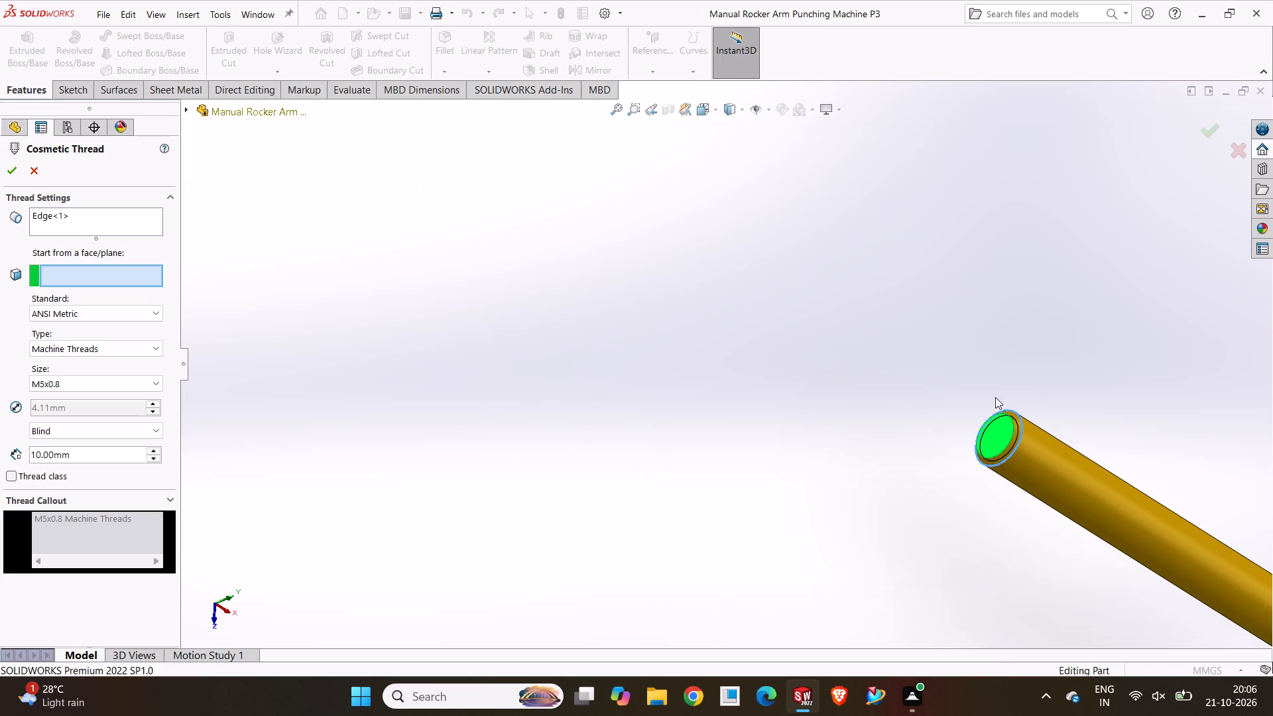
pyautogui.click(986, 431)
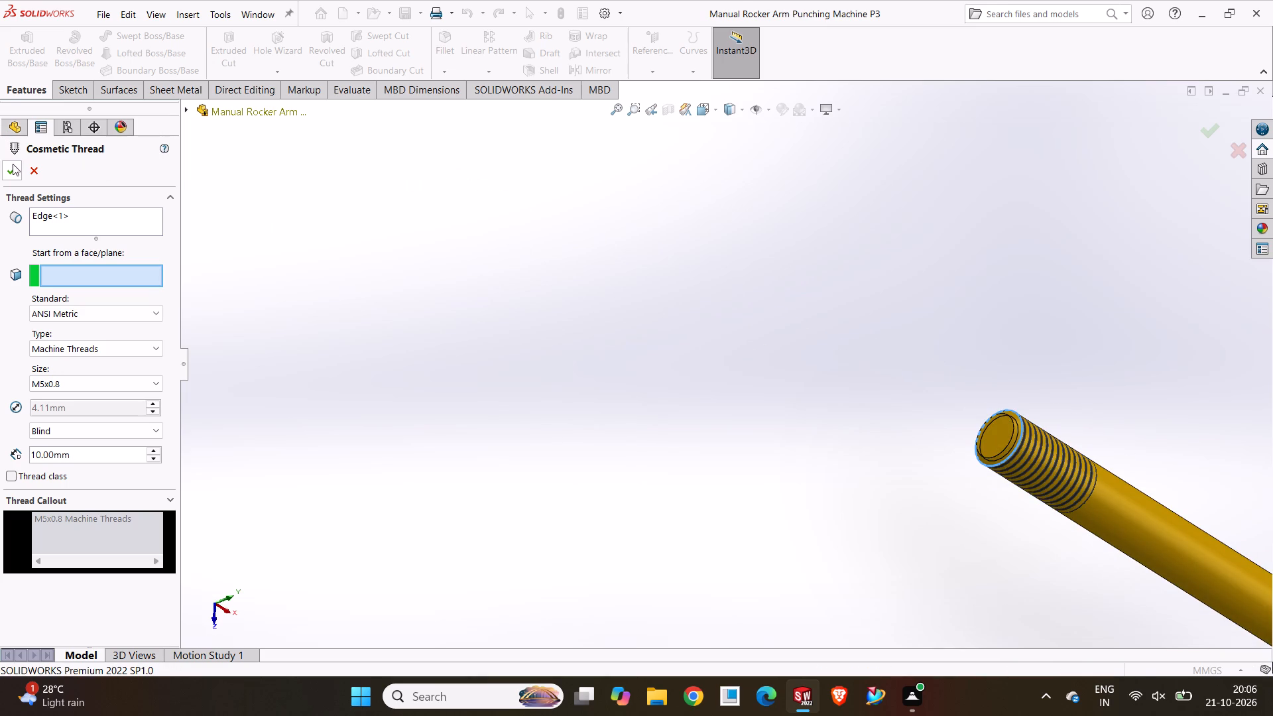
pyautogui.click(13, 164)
# Delete the cosmetic thread listed under Mirror1 and close the rebuild warning.
pyautogui.click(316, 276)
pyautogui.scroll(2, 476, 253)
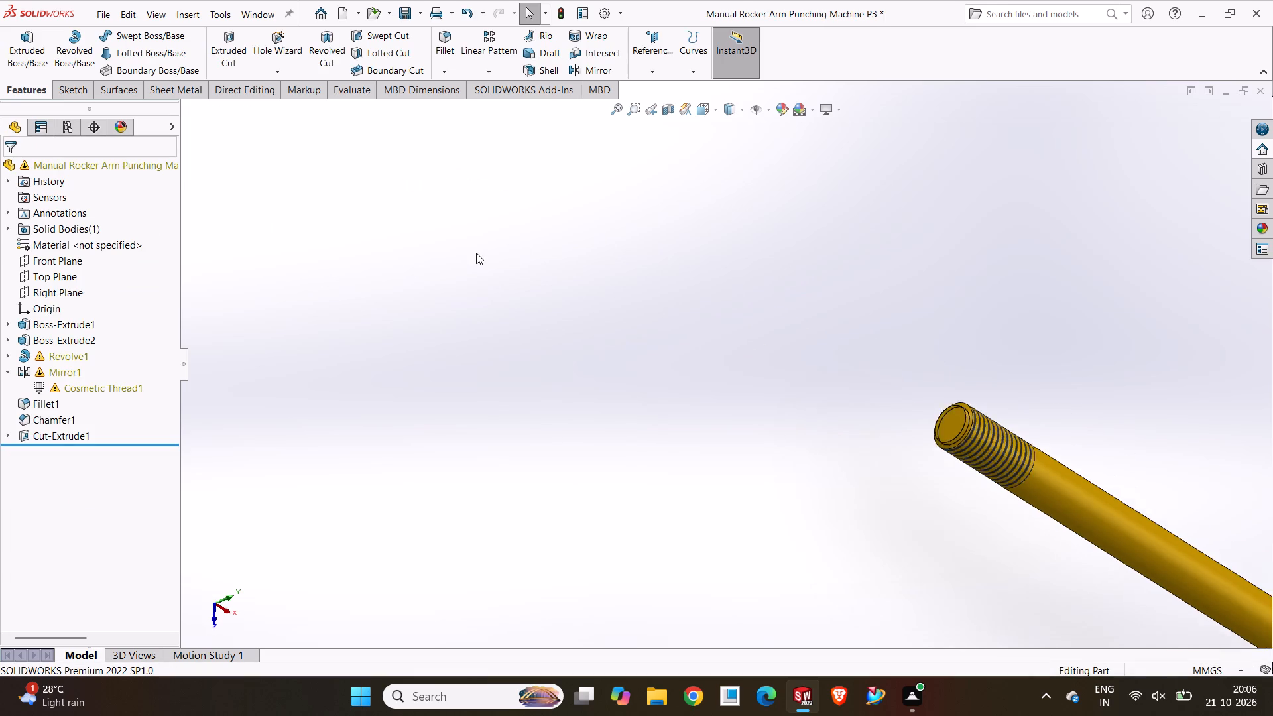
pyautogui.scroll(5, 476, 253)
pyautogui.moveTo(475, 245); pyautogui.dragTo(408, 198, button='middle')
pyautogui.scroll(-3, 445, 292)
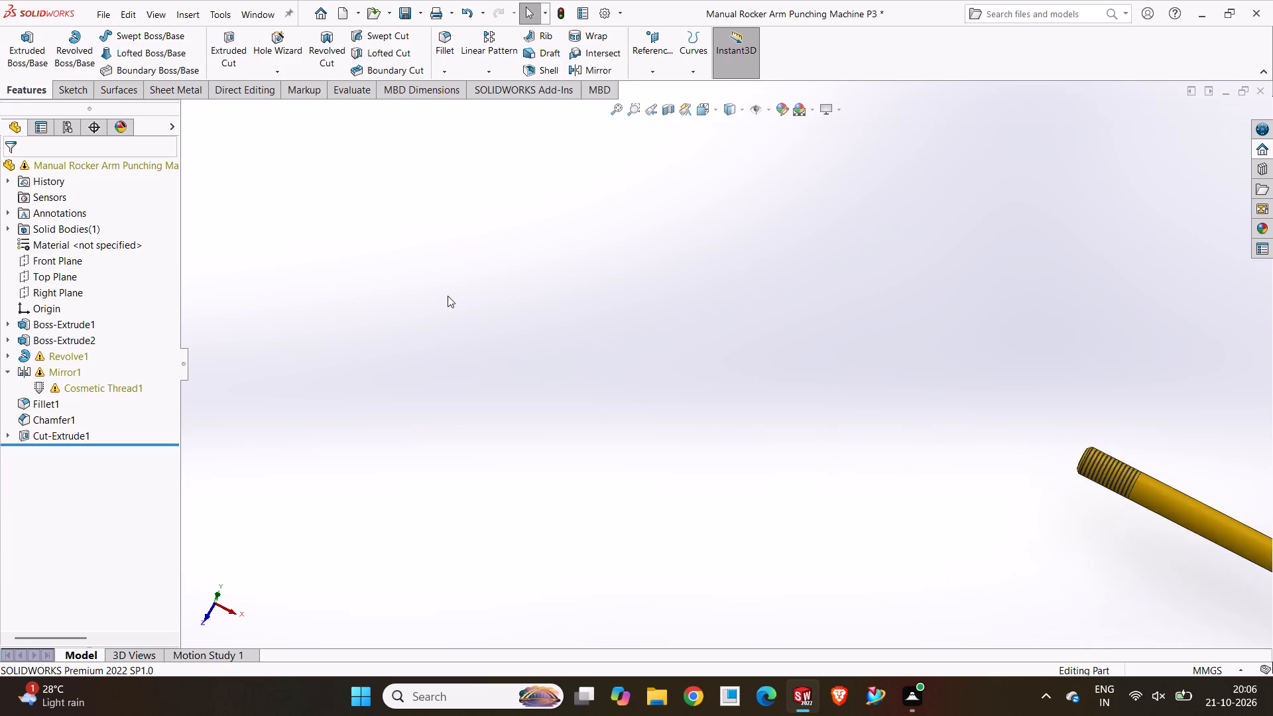
pyautogui.scroll(4, 447, 293)
pyautogui.scroll(5, 639, 404)
pyautogui.scroll(-1, 635, 404)
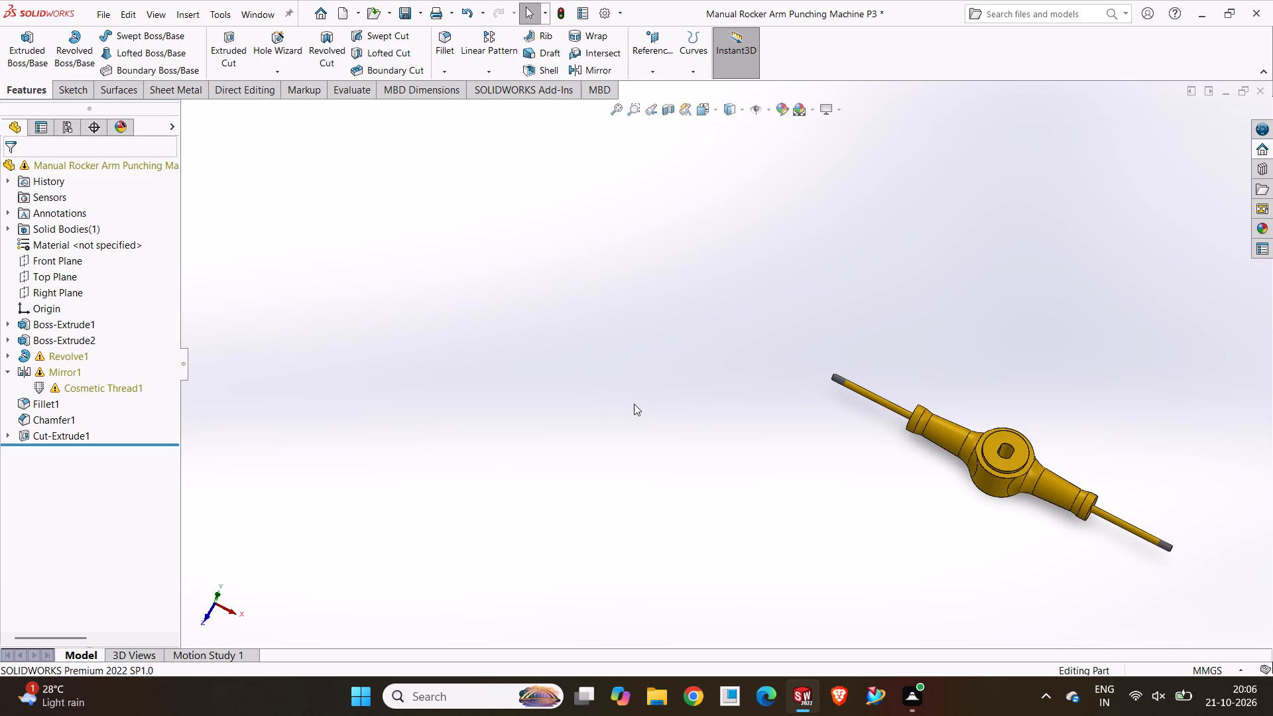
pyautogui.rightClick(84, 388)
pyautogui.click(104, 431)
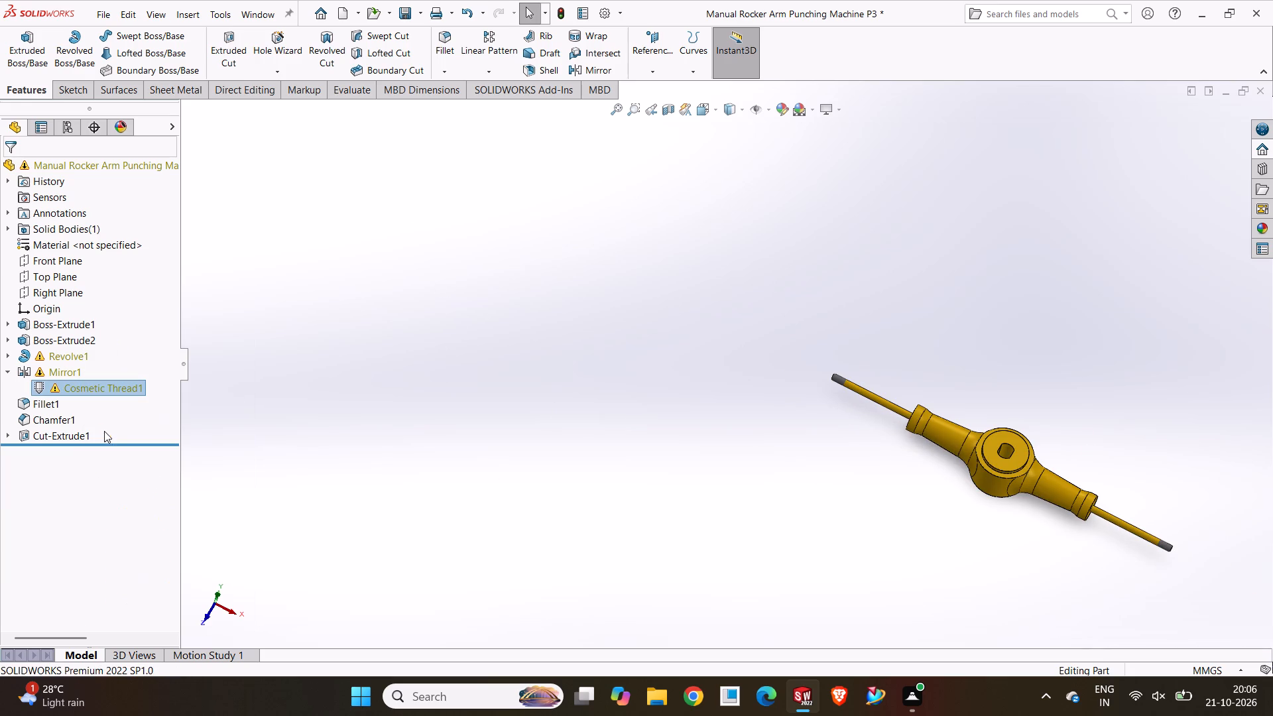
pyautogui.click(748, 258)
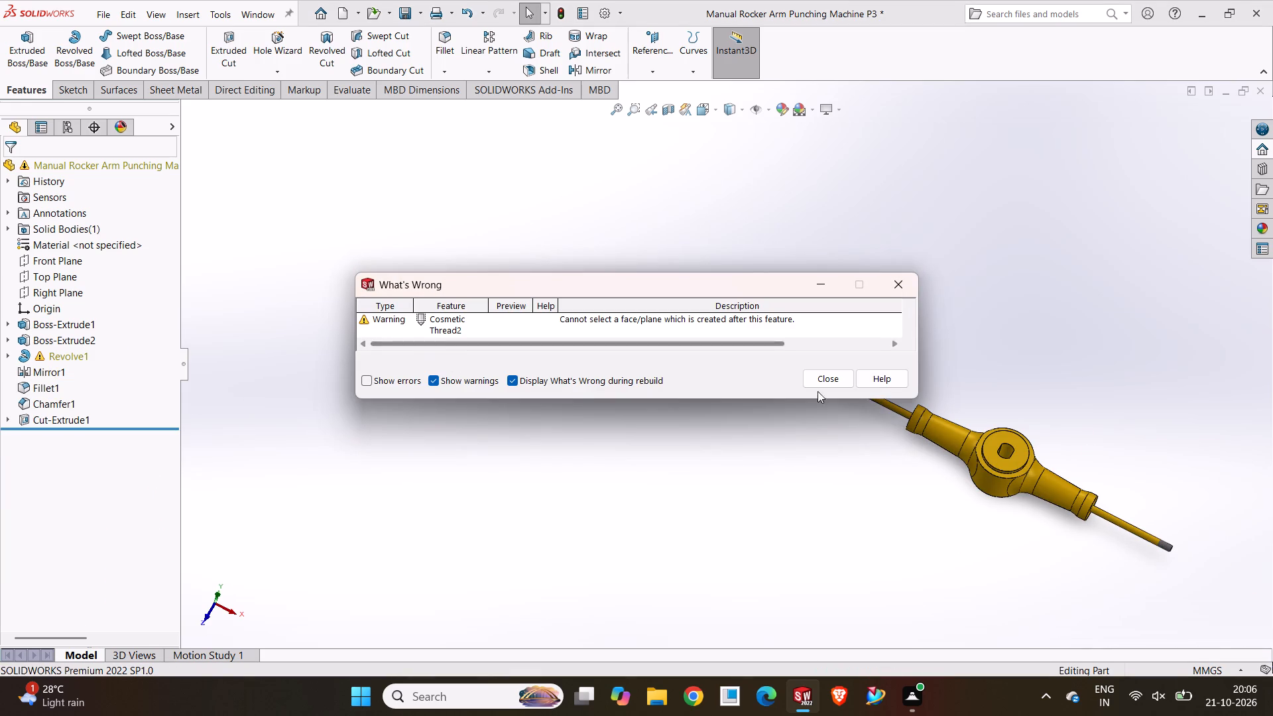
pyautogui.click(831, 377)
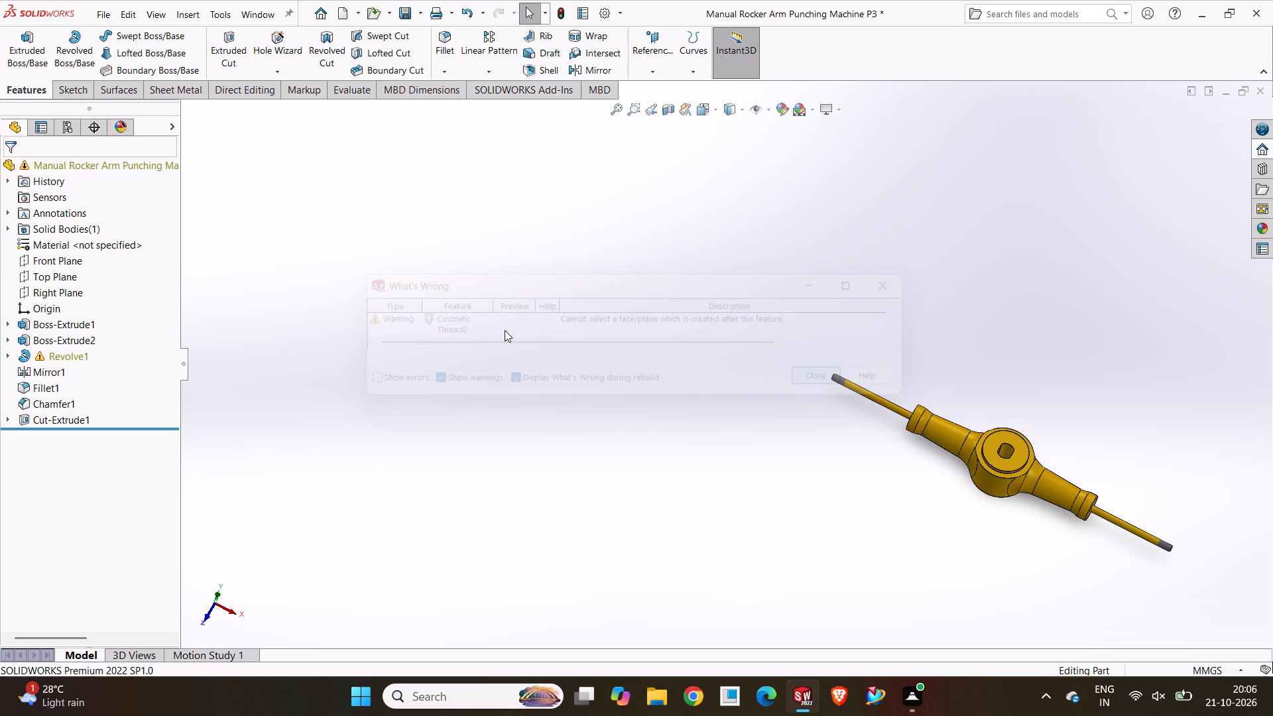
pyautogui.click(501, 330)
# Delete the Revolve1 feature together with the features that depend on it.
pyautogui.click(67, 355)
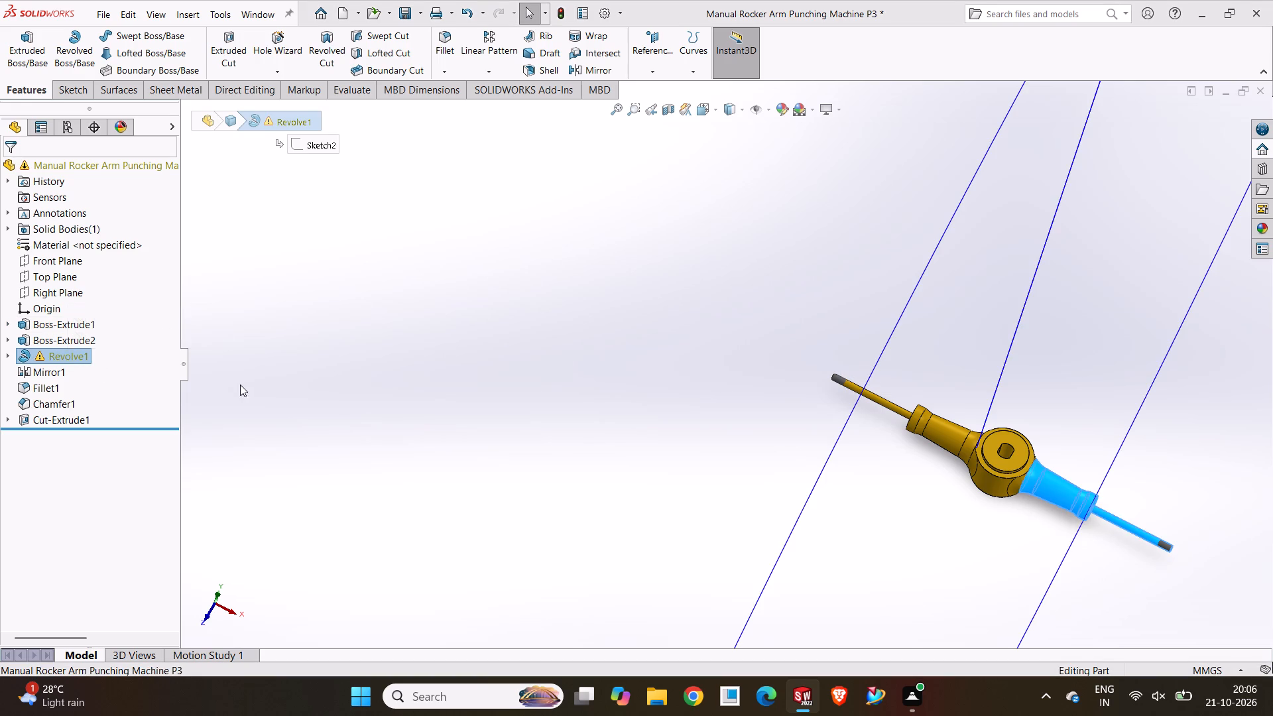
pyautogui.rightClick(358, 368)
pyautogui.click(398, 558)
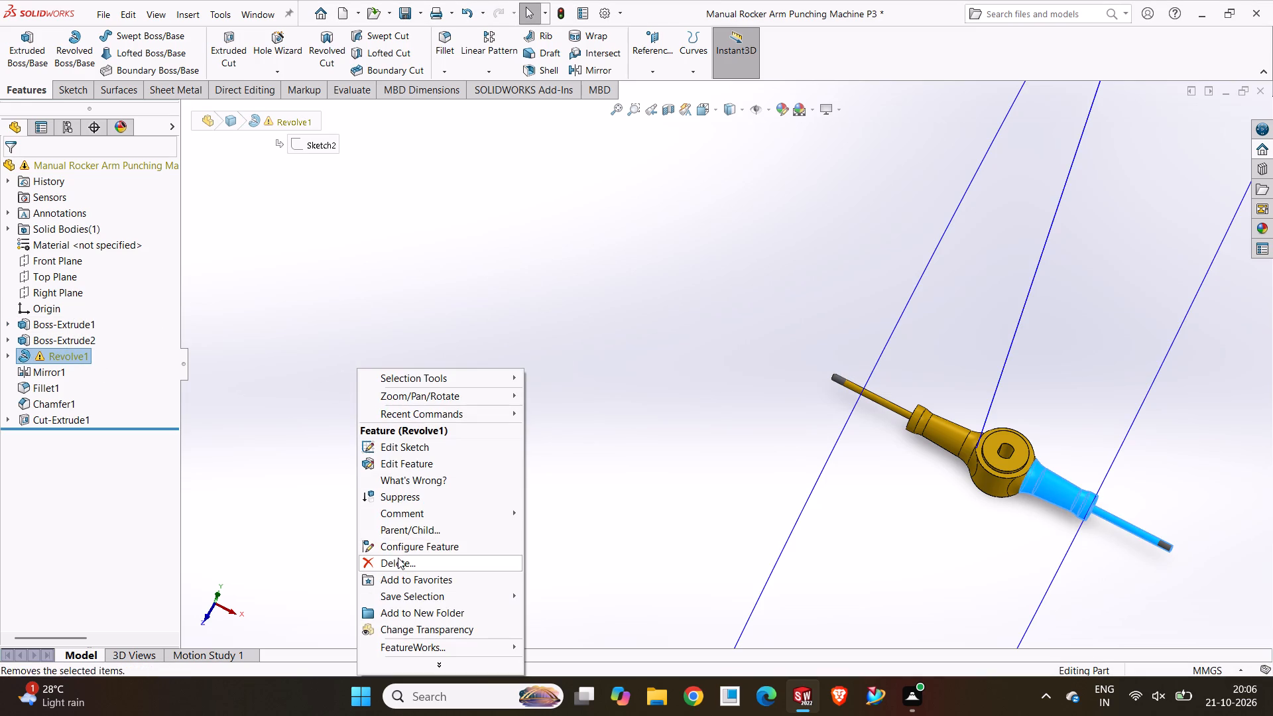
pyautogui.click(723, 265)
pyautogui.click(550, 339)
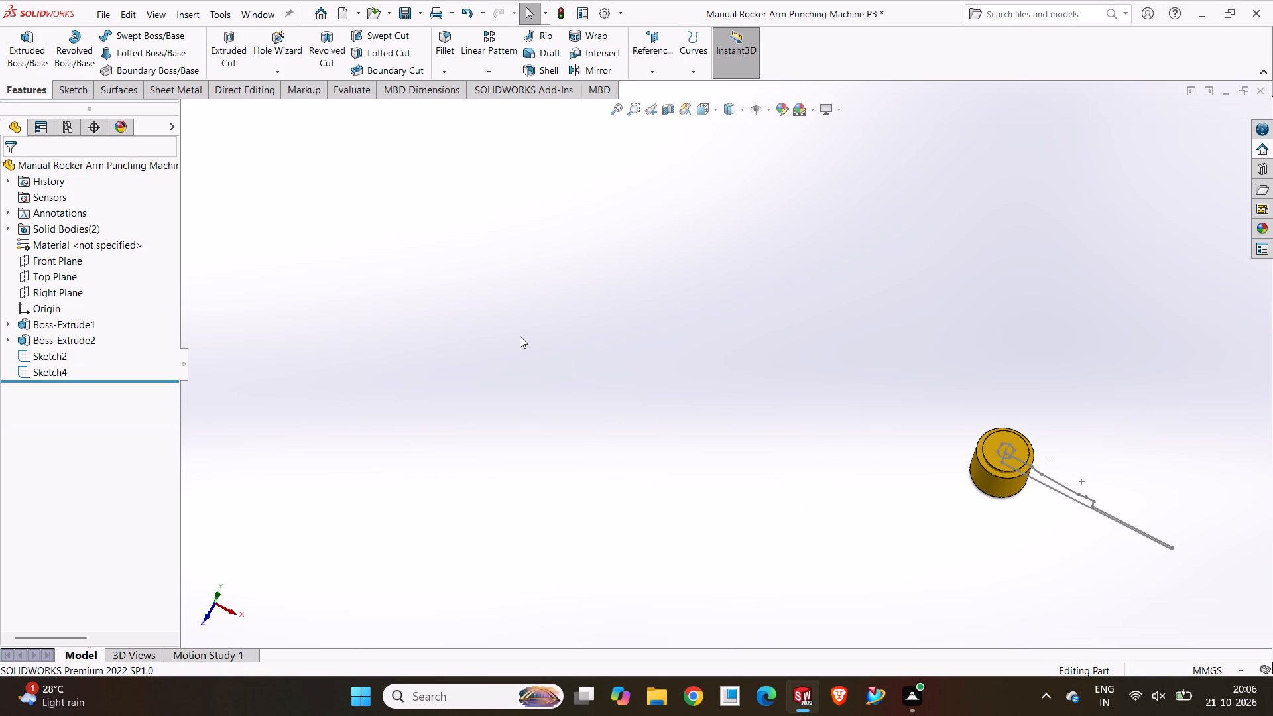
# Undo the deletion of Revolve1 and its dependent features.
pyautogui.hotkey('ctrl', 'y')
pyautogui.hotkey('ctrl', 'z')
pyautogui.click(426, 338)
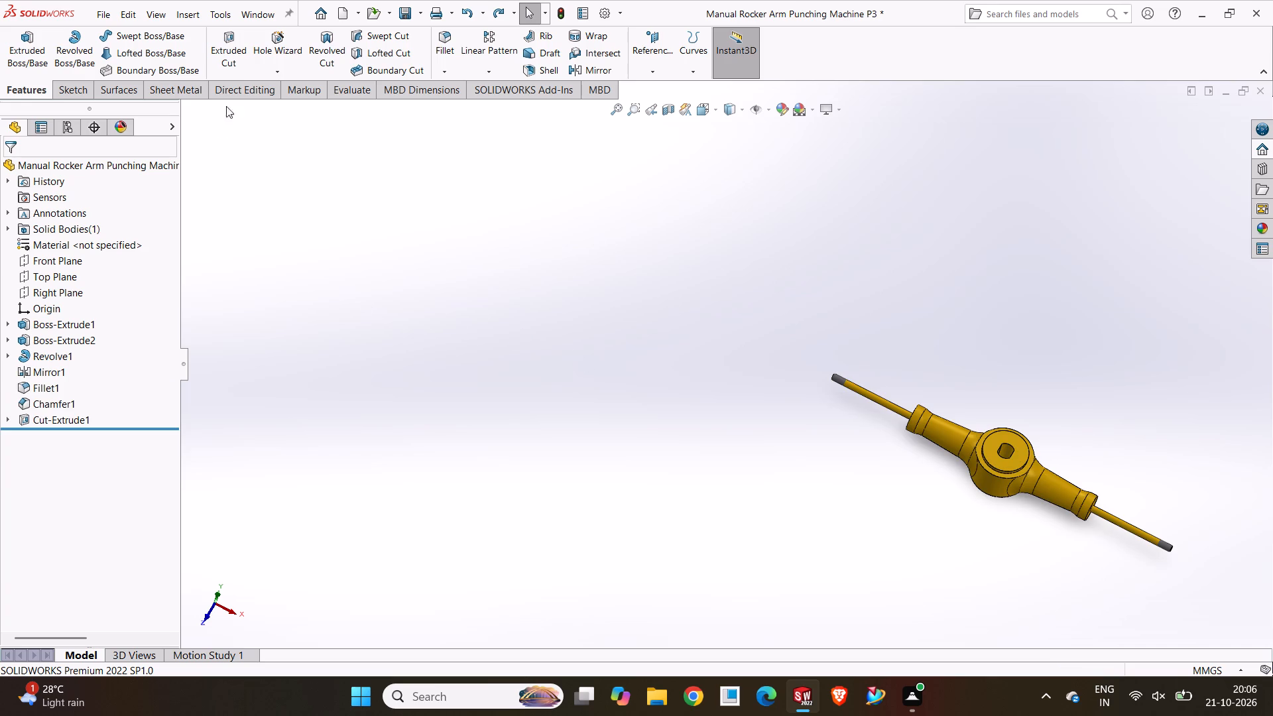
# Save the Manual Rocker Arm Punching Machine P3 part.
pyautogui.click(403, 17)
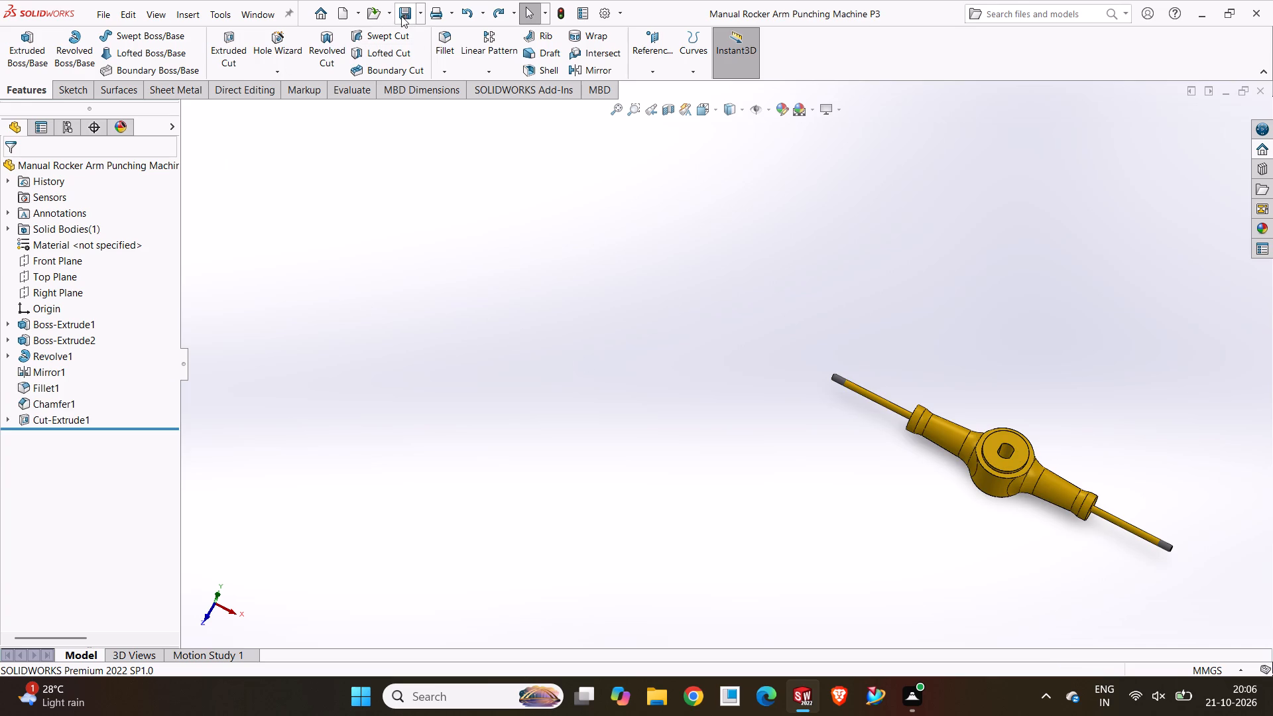
pyautogui.click(398, 208)
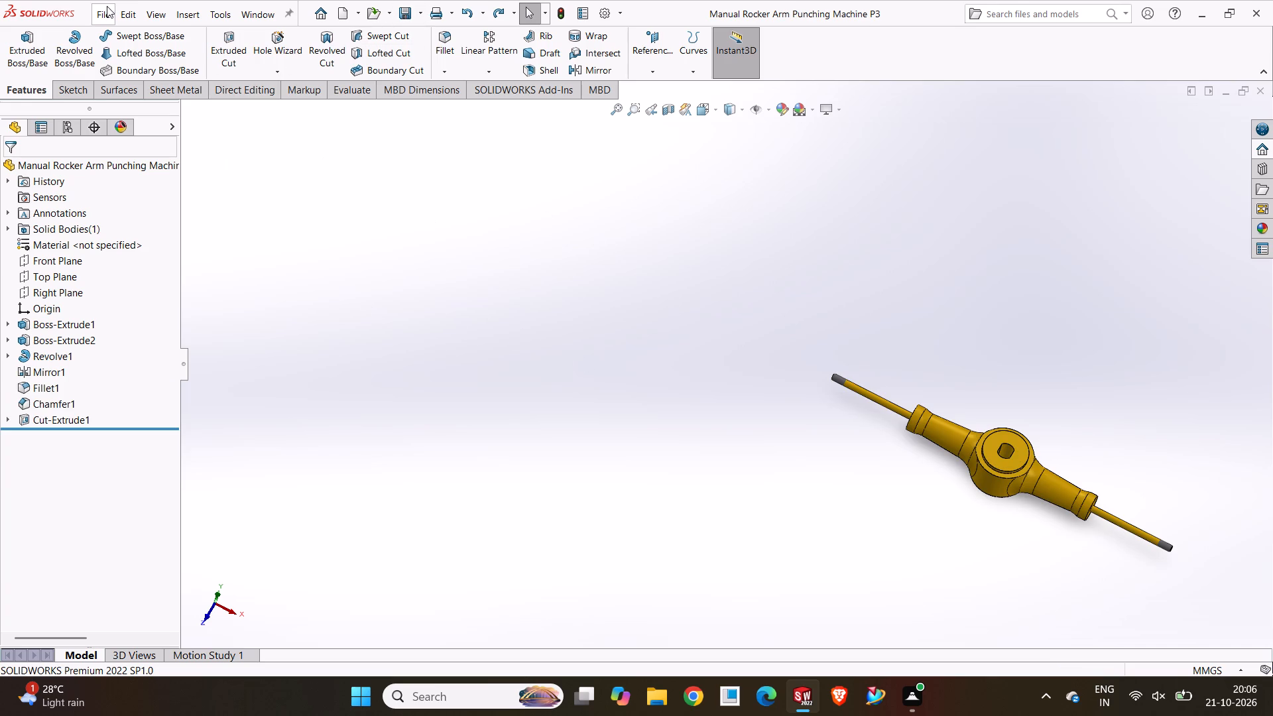
# Create a drawing from the P3 part on a standard A0 (ISO) sheet.
pyautogui.click(107, 6)
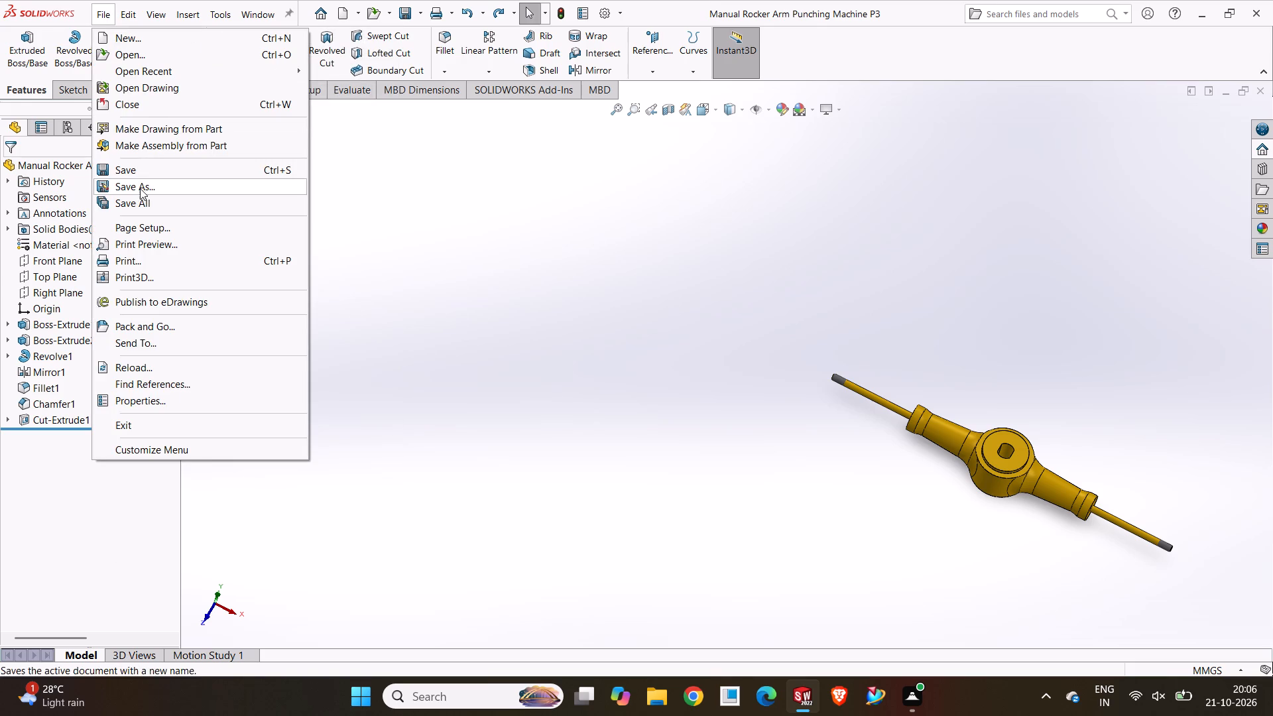
pyautogui.click(152, 137)
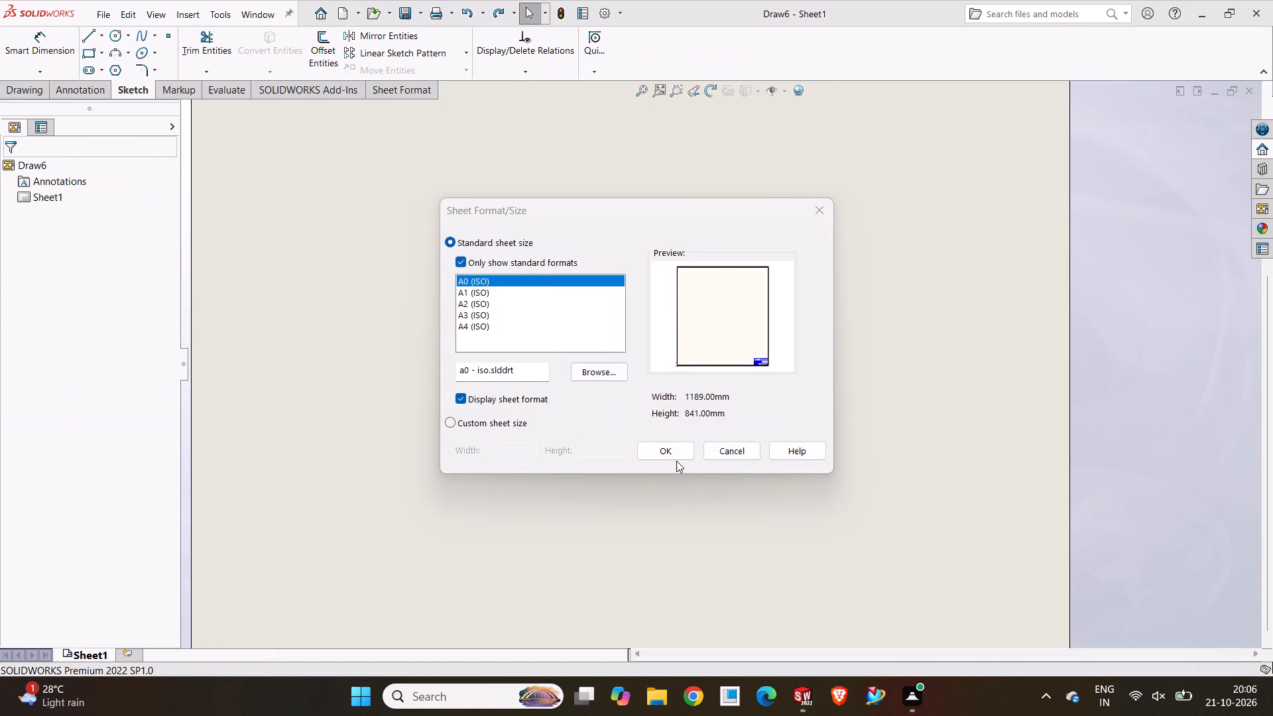
pyautogui.click(675, 454)
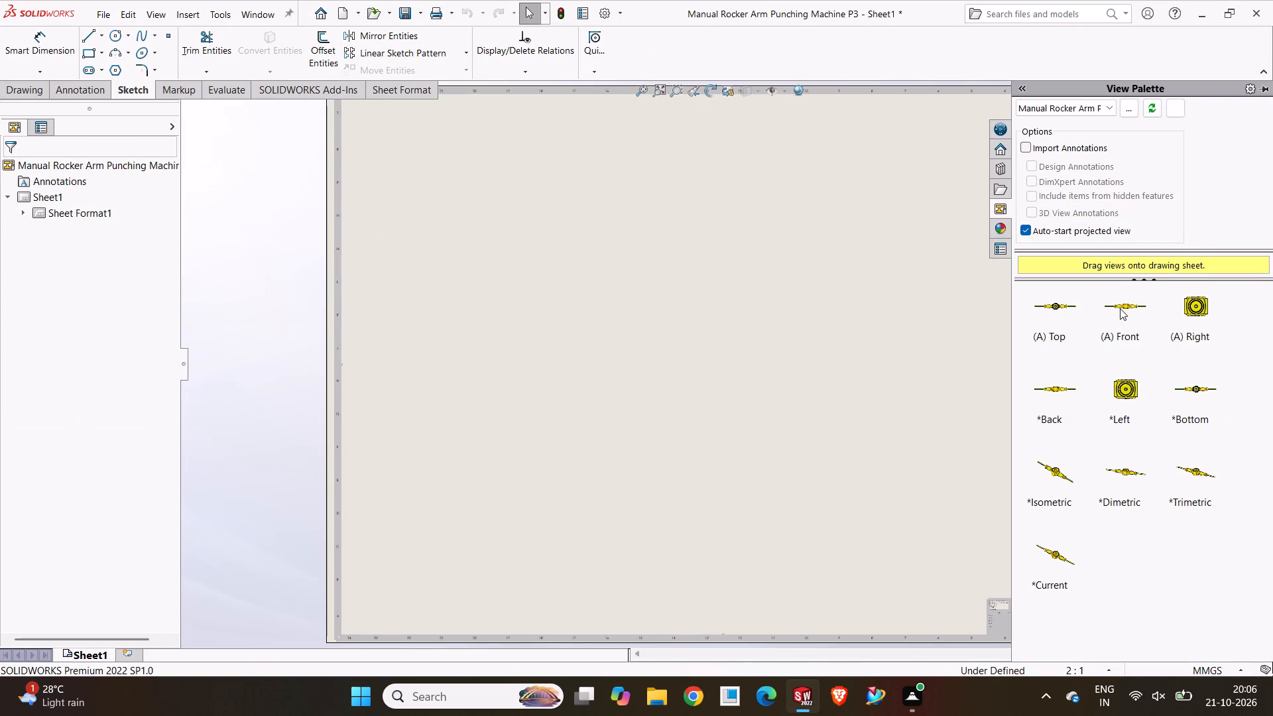
# Place the front view mid-sheet and project side views to its left and right plus views above and below it.
pyautogui.moveTo(1121, 308); pyautogui.dragTo(741, 356)
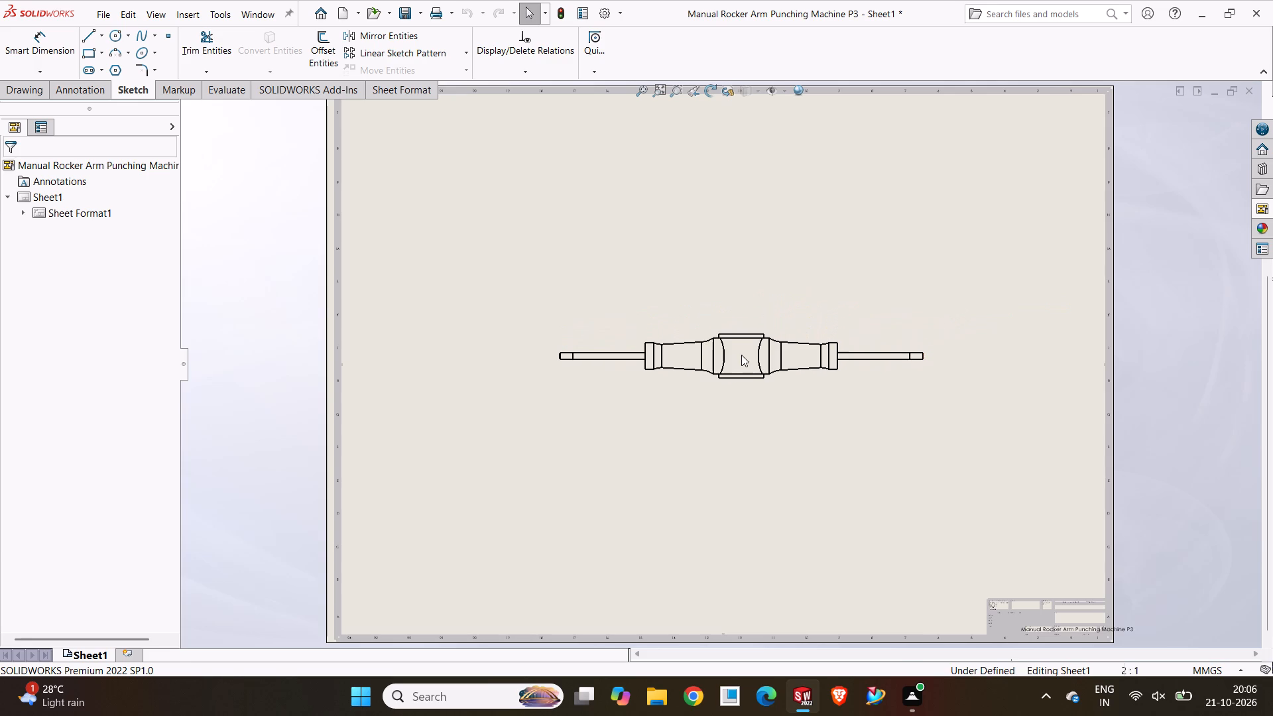
pyautogui.click(999, 355)
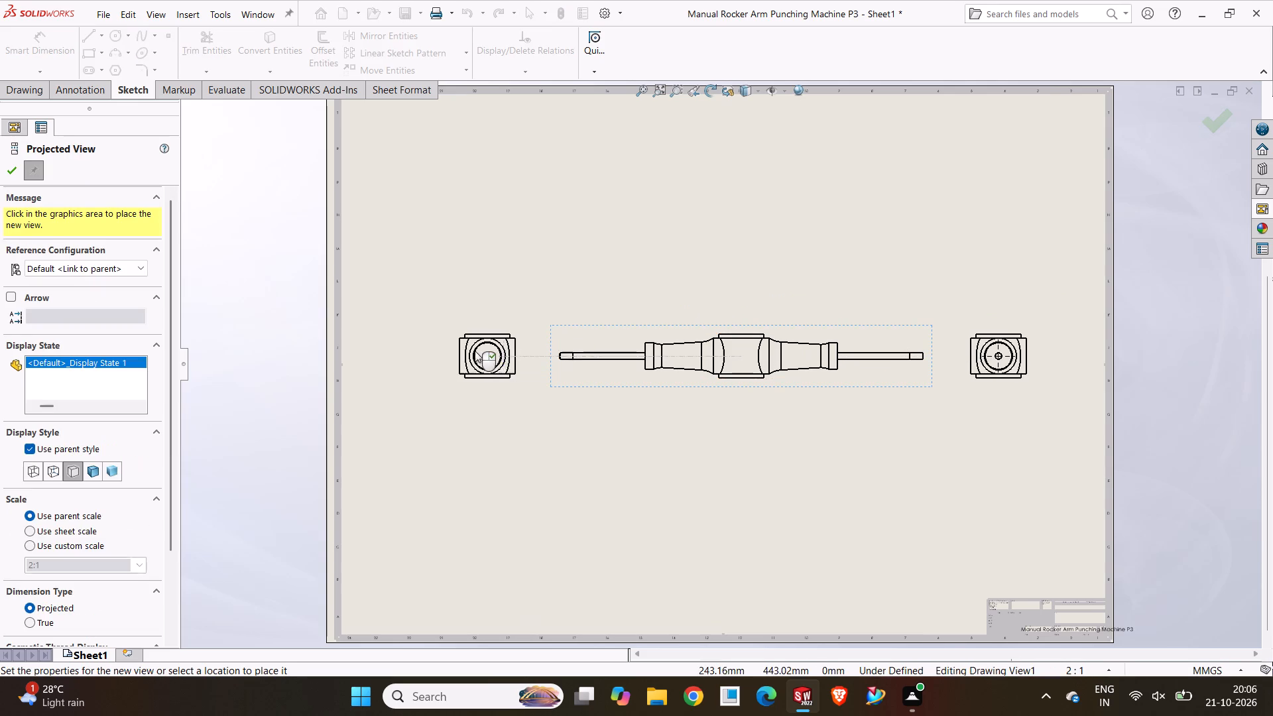
pyautogui.click(472, 351)
pyautogui.click(750, 192)
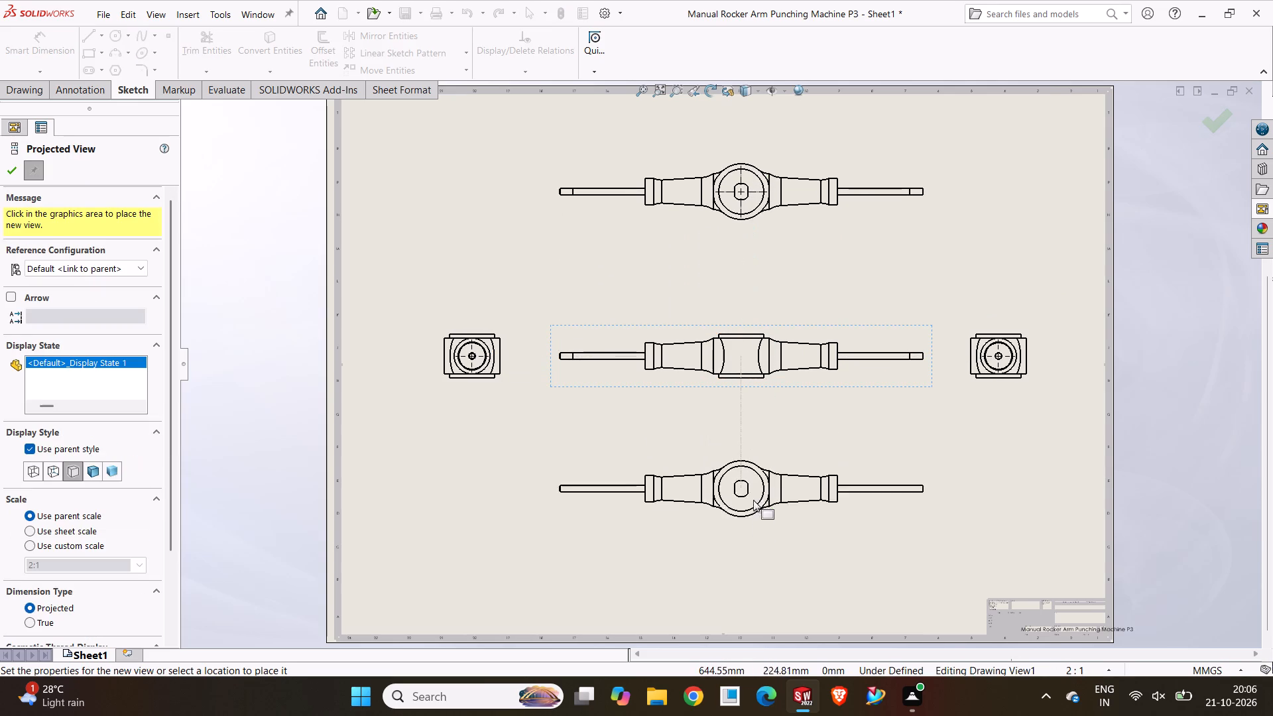
pyautogui.click(753, 500)
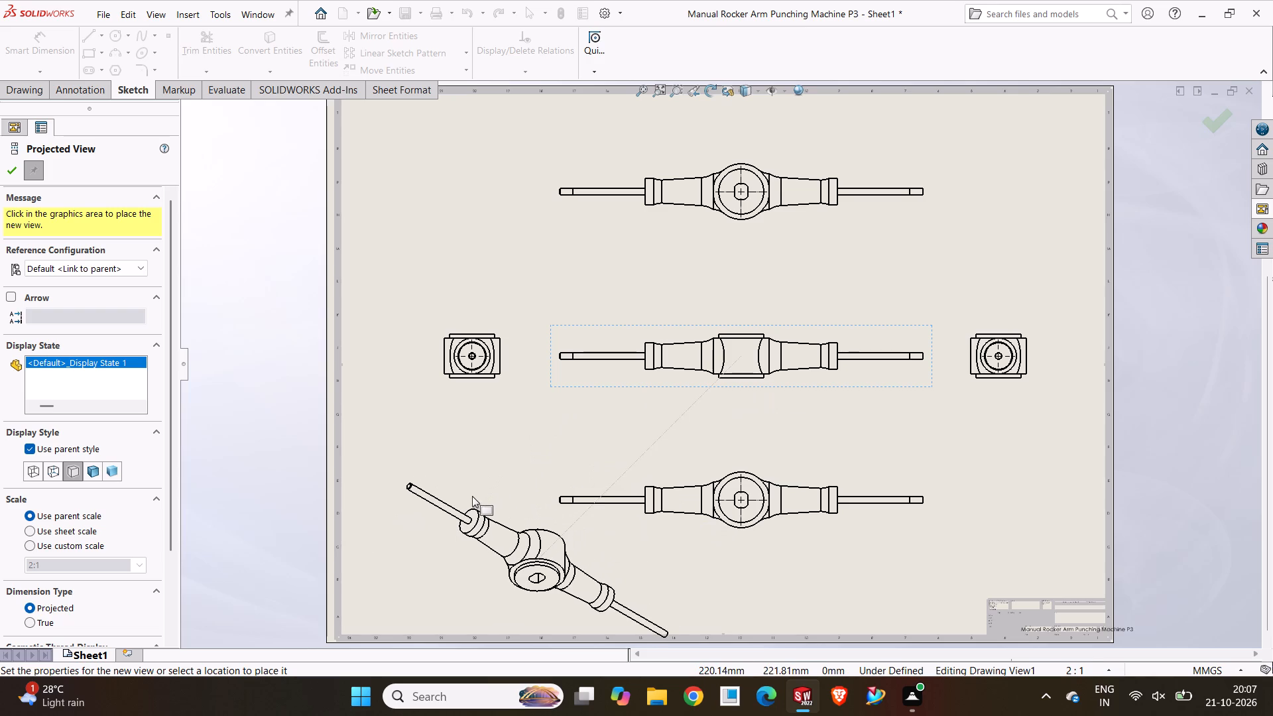
# Project four isometric views from the front view into the four corners of the sheet and finish placing views.
pyautogui.click(472, 496)
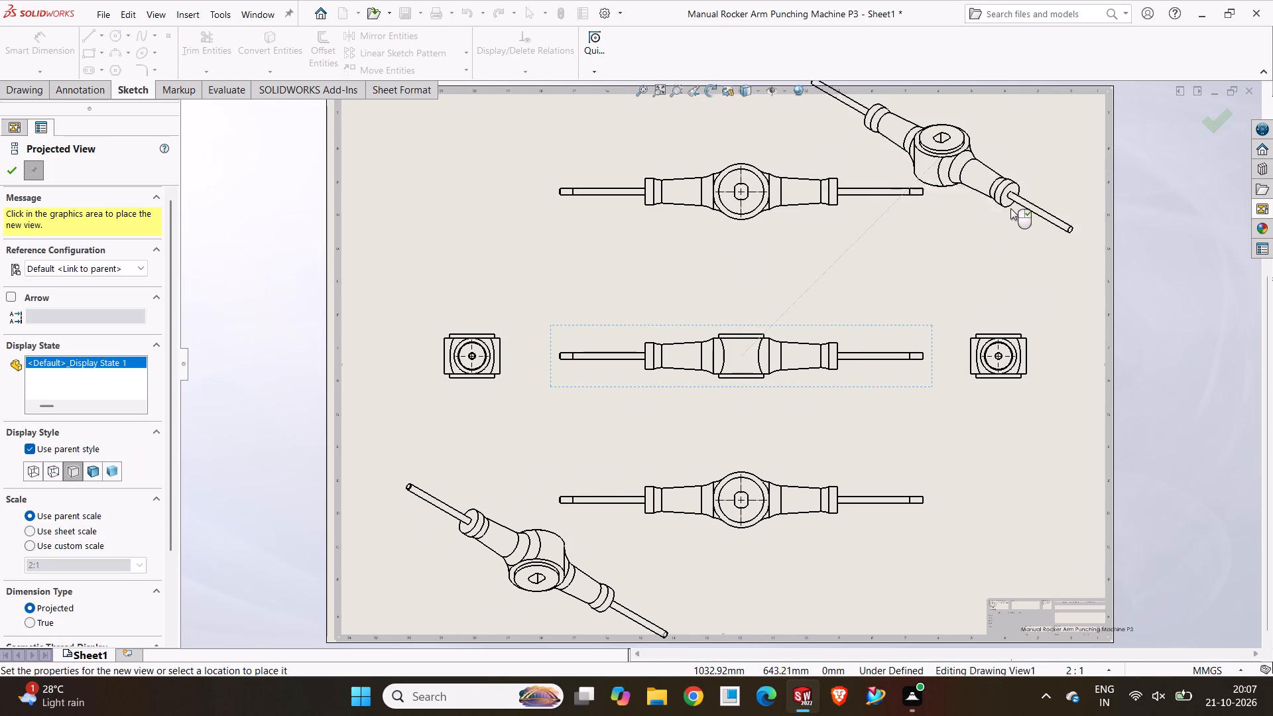
pyautogui.click(1005, 228)
pyautogui.click(459, 211)
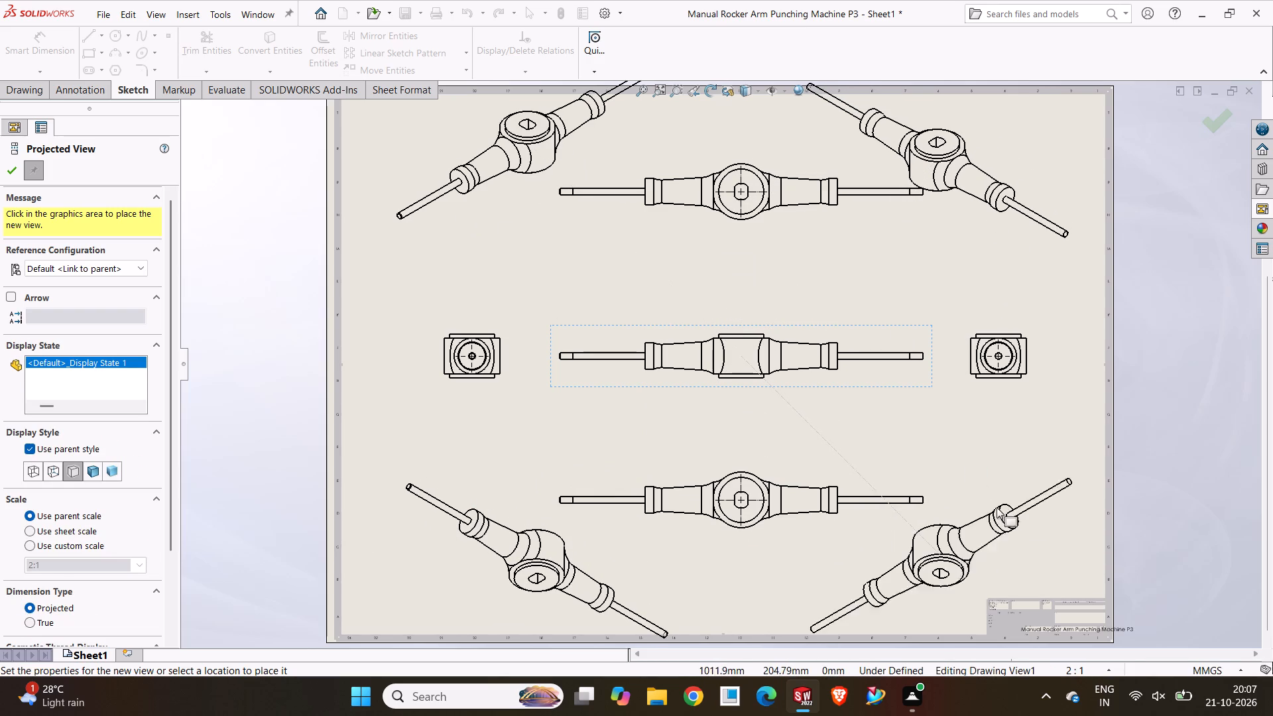
pyautogui.click(998, 515)
pyautogui.press('Escape')
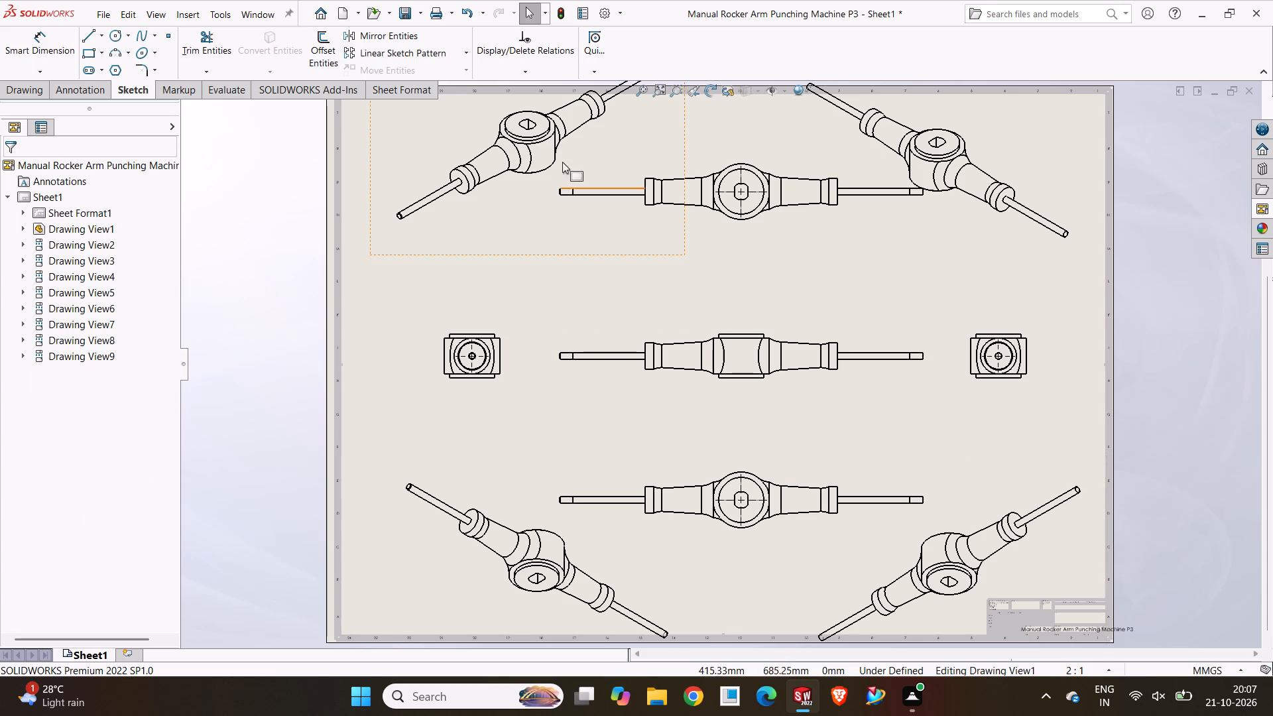
# Save the drawing as Manual Rocker Arm Punching Machine P3 DRAFT in the SoidWorks Drawings folder.
pyautogui.click(421, 15)
pyautogui.click(421, 46)
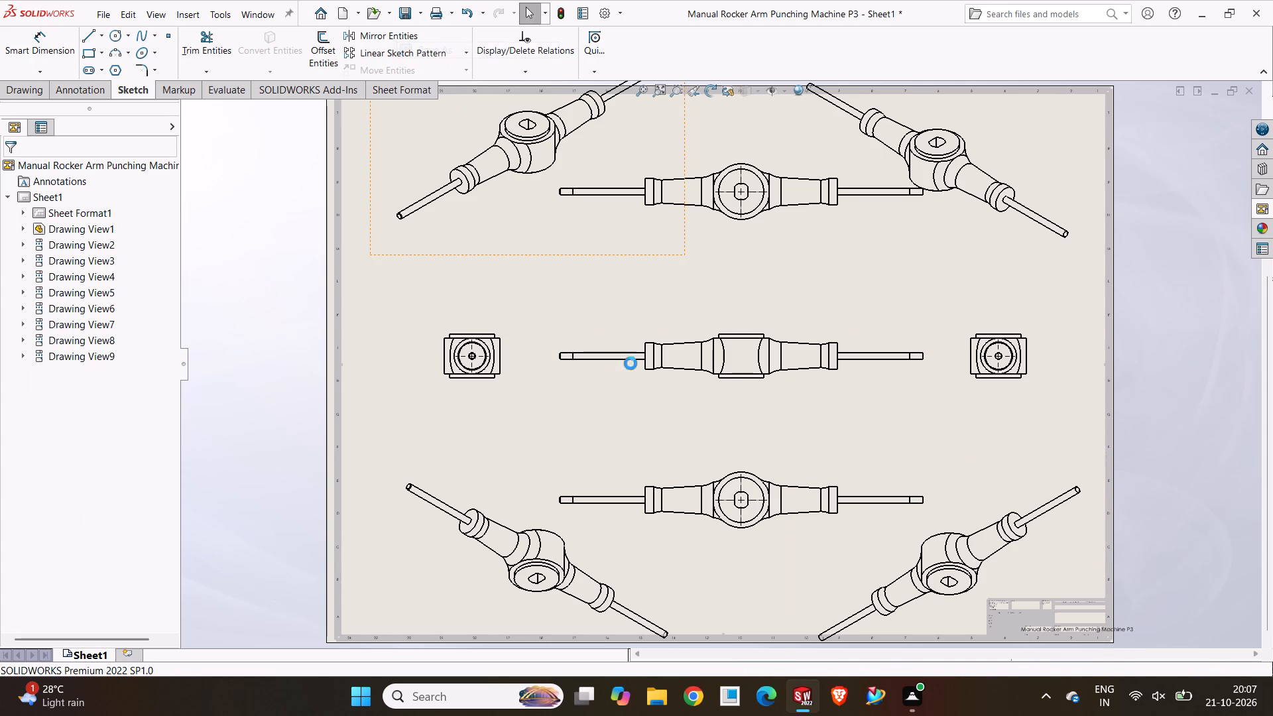
pyautogui.click(695, 346)
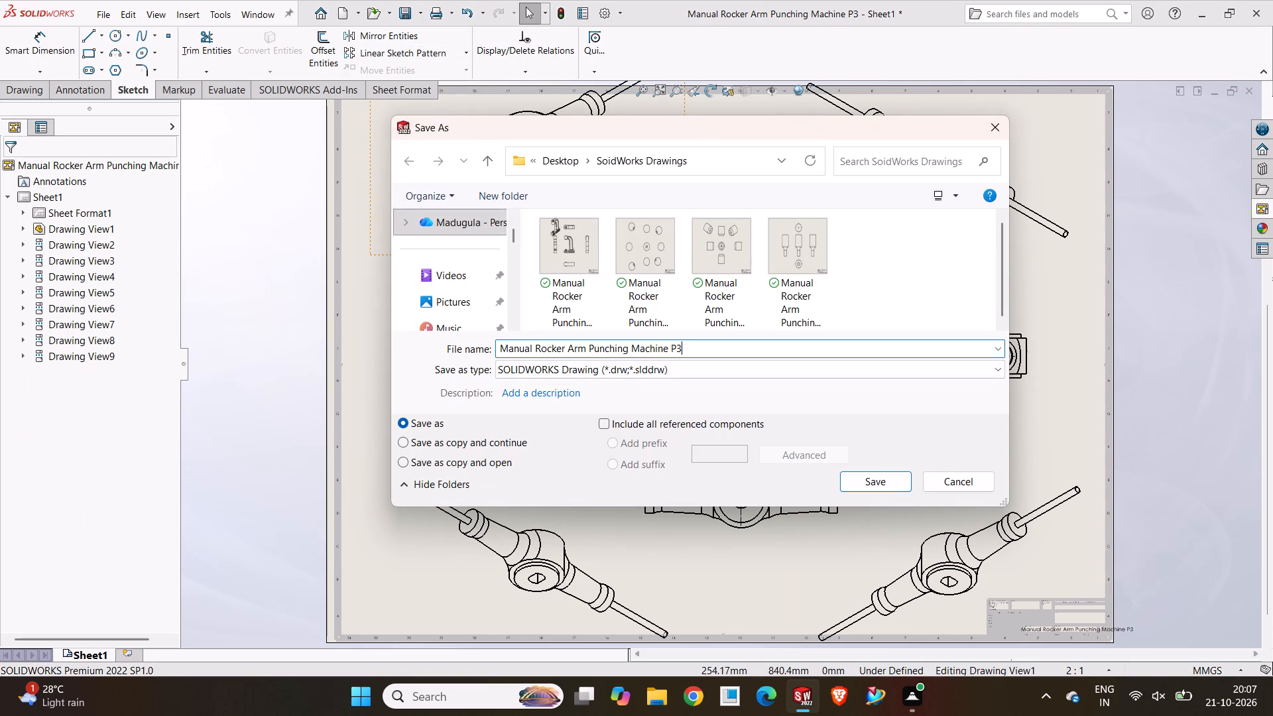
pyautogui.press('space')
pyautogui.write('D')
pyautogui.press('r')
pyautogui.write('AFT')
pyautogui.click(880, 479)
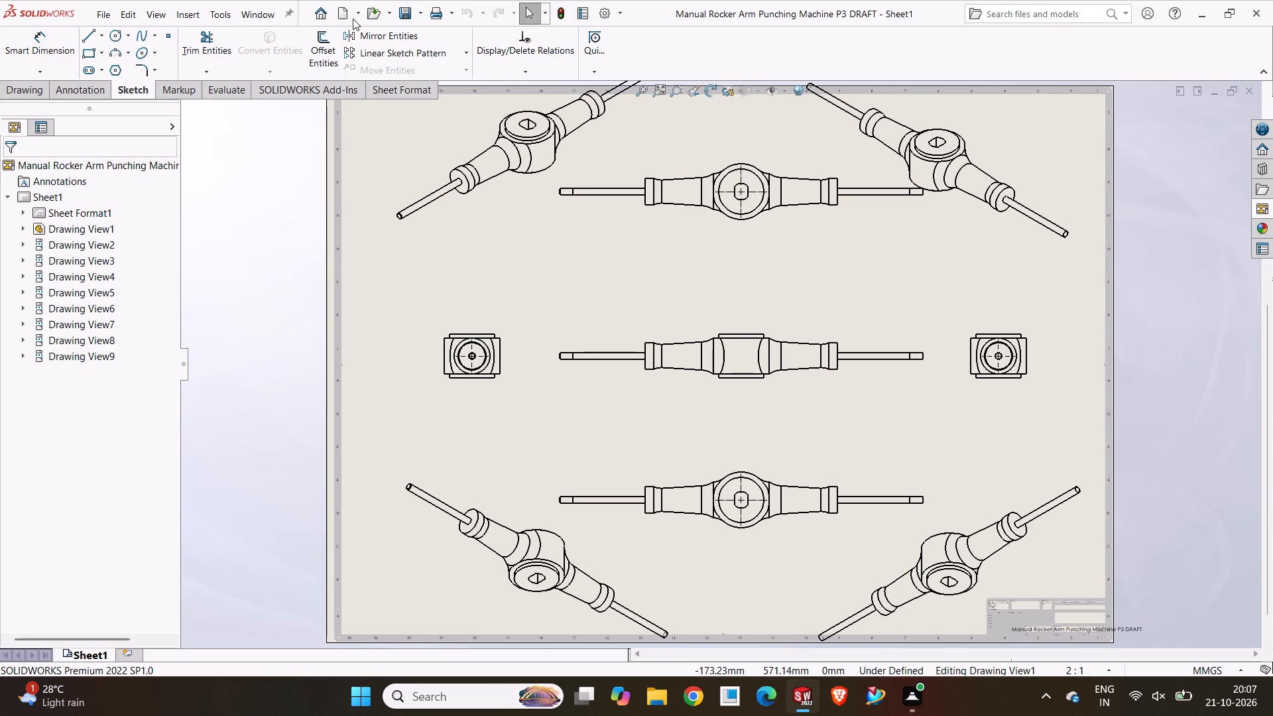
# Open the Manual Rocker Arm Punching Machine P5 part from the SoidWorks Drawings folder.
pyautogui.click(371, 16)
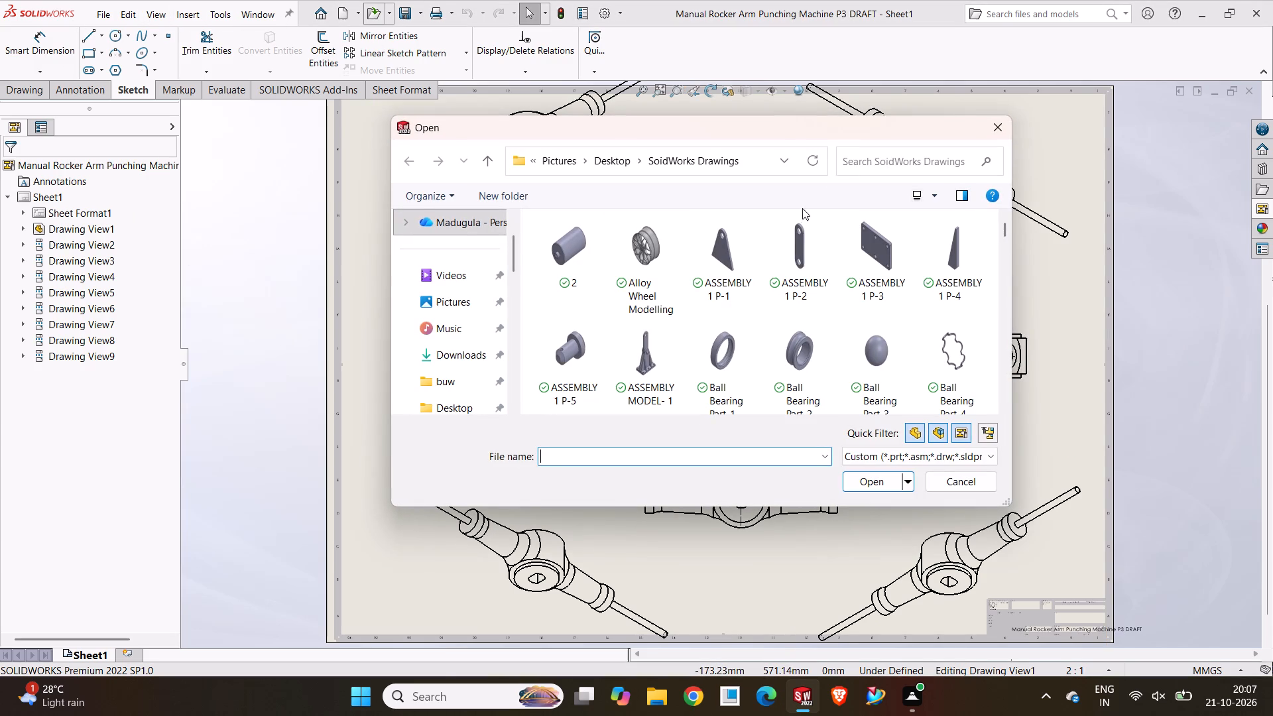
pyautogui.click(868, 152)
pyautogui.scroll(-3, 774, 302)
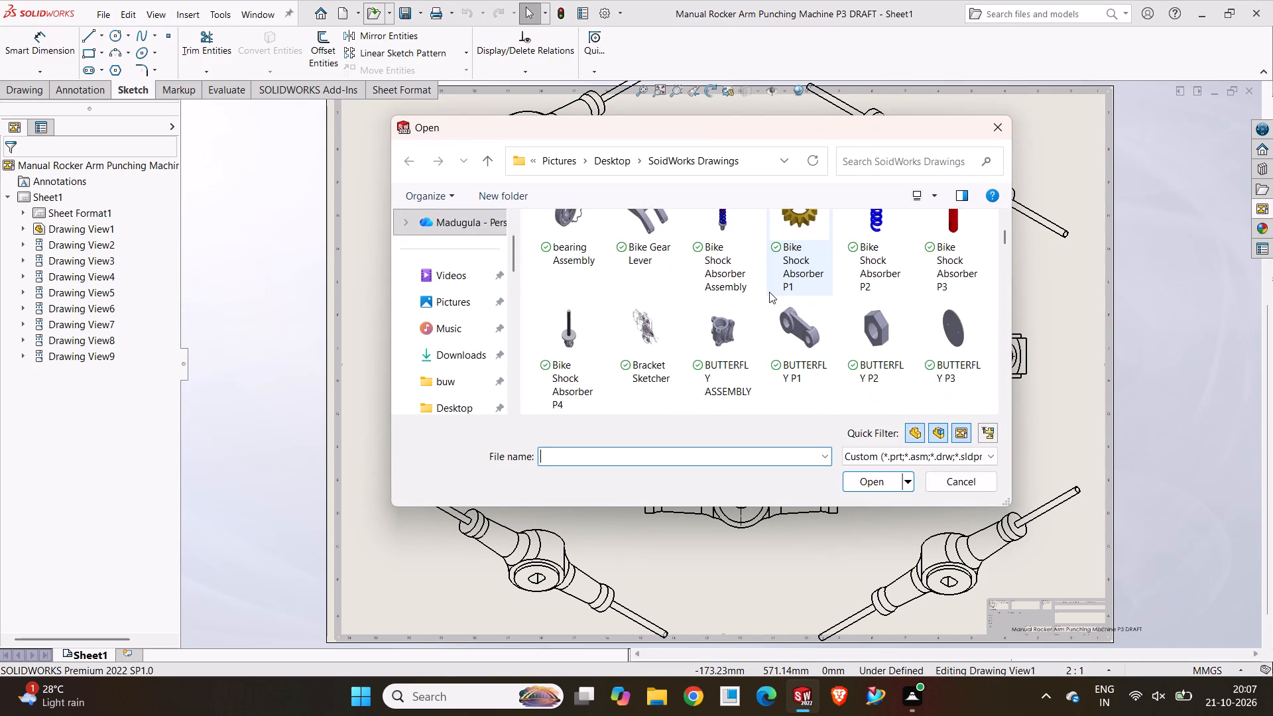
pyautogui.scroll(-6, 769, 292)
pyautogui.scroll(2, 774, 319)
pyautogui.scroll(-2, 774, 319)
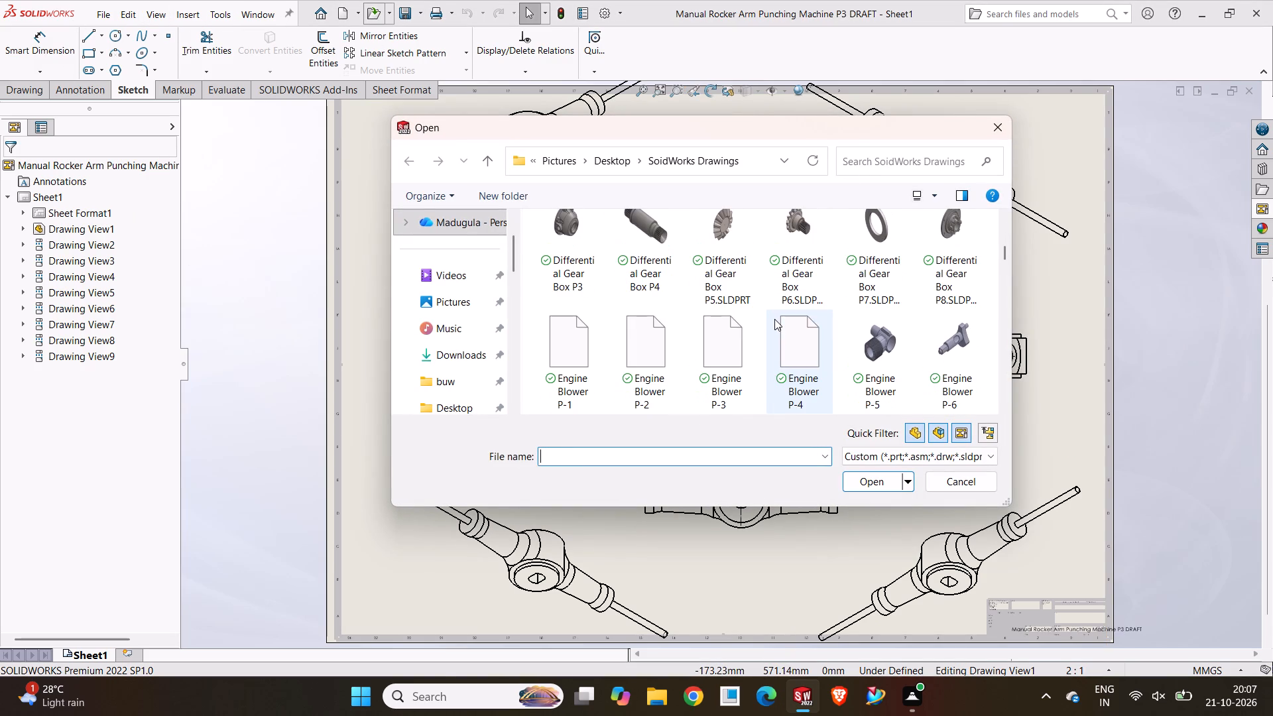
pyautogui.scroll(-6, 774, 319)
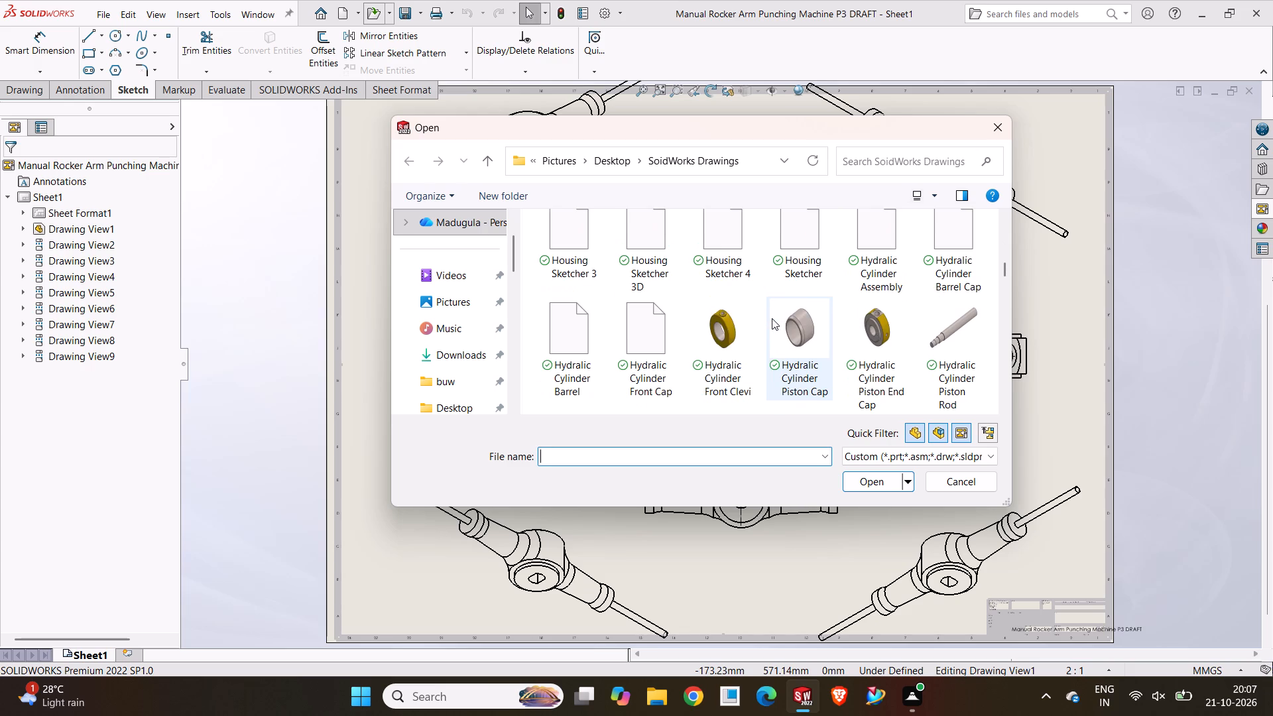
pyautogui.scroll(-4, 772, 318)
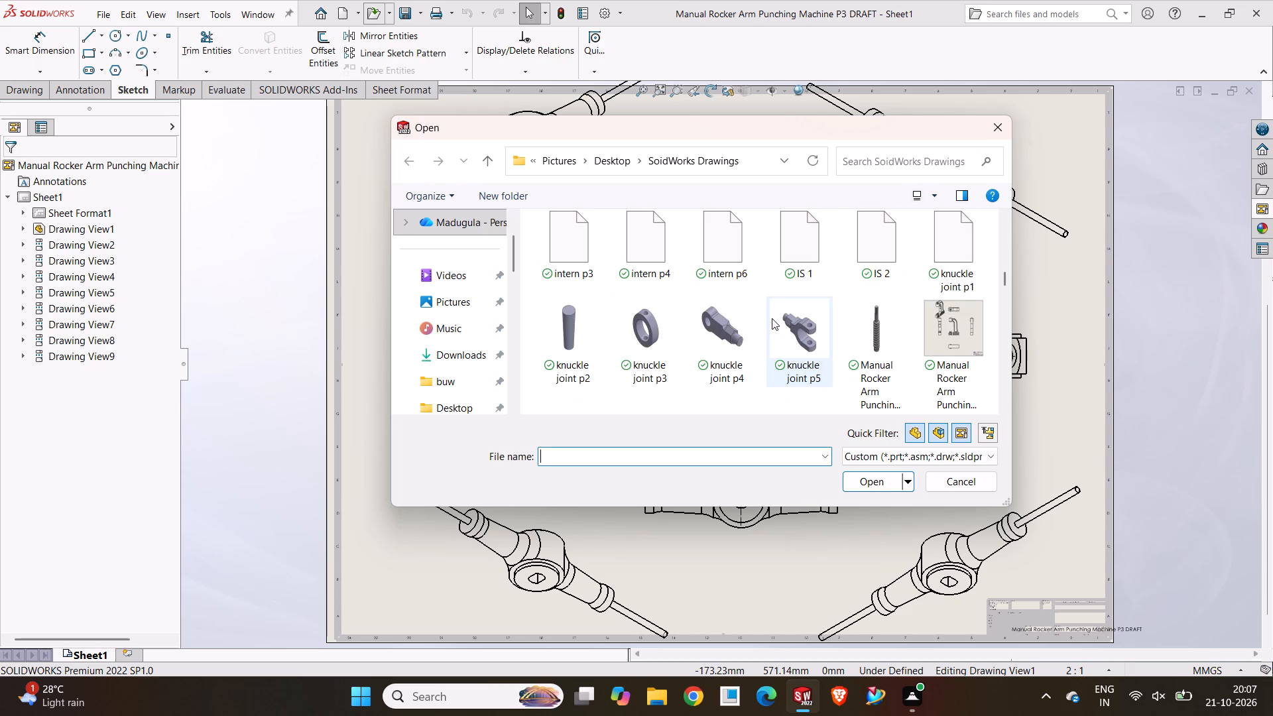
pyautogui.scroll(-2, 772, 318)
pyautogui.scroll(1, 772, 318)
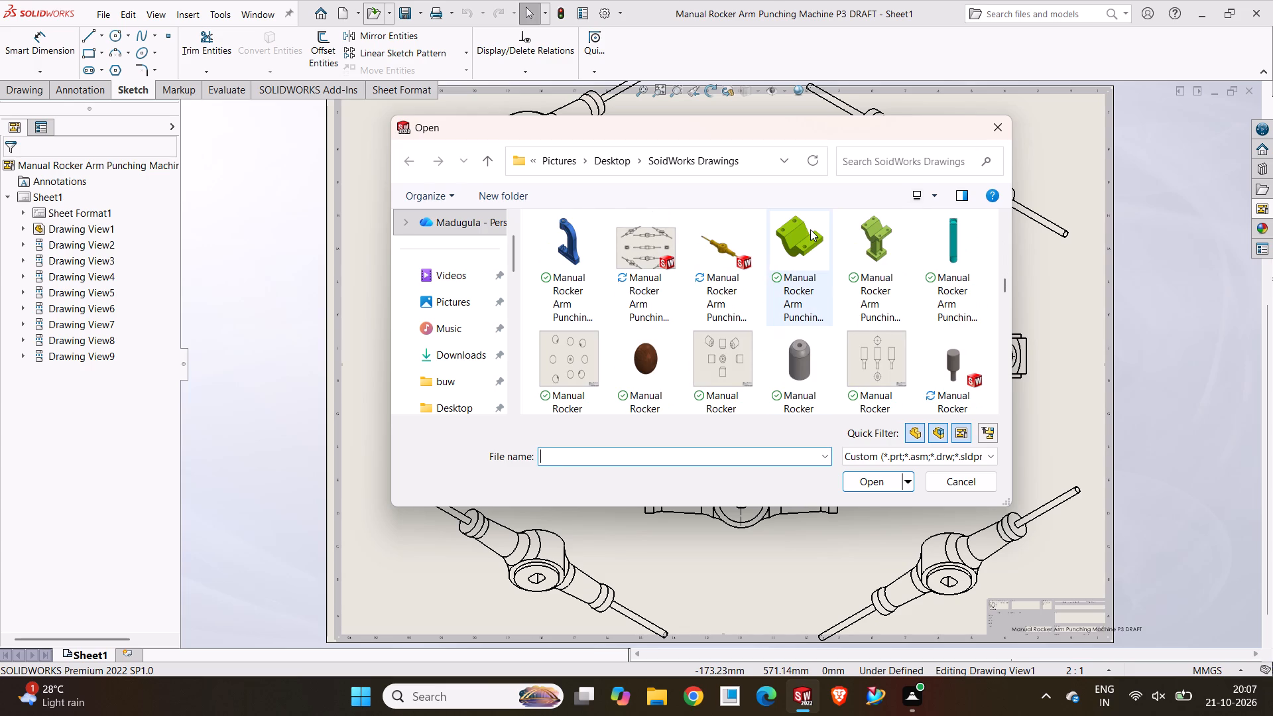
pyautogui.click(862, 255)
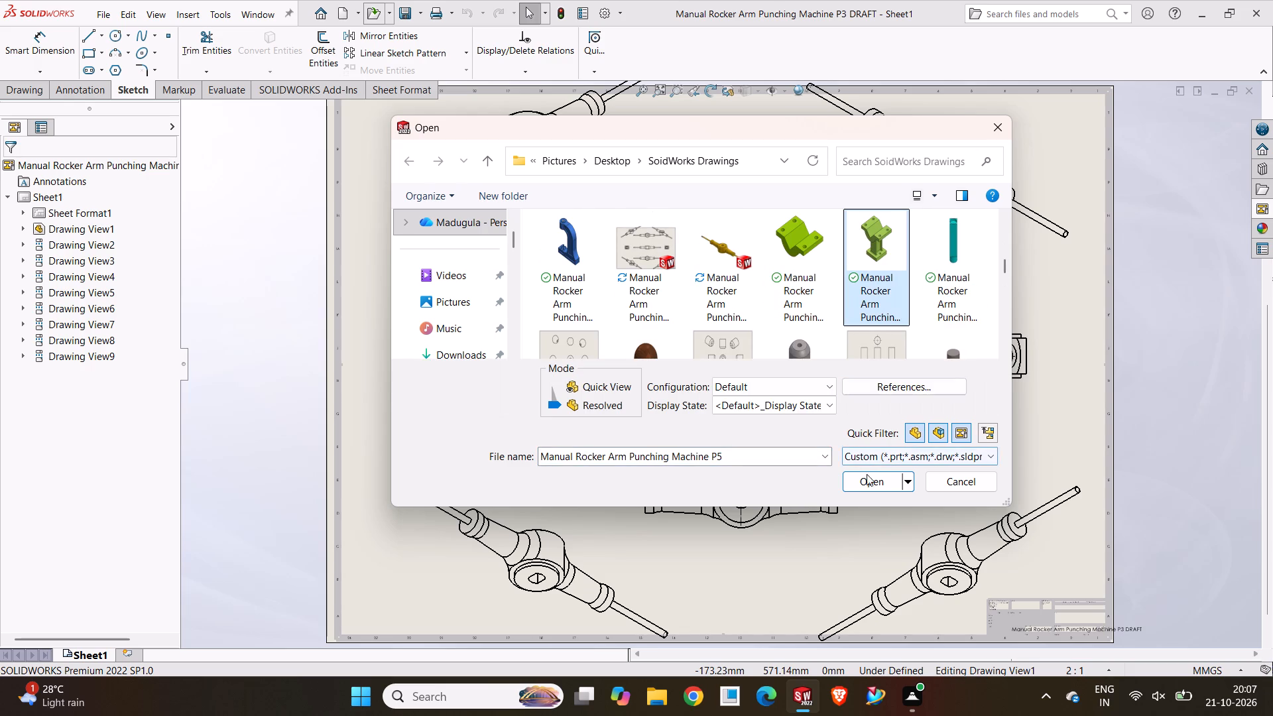
pyautogui.click(867, 475)
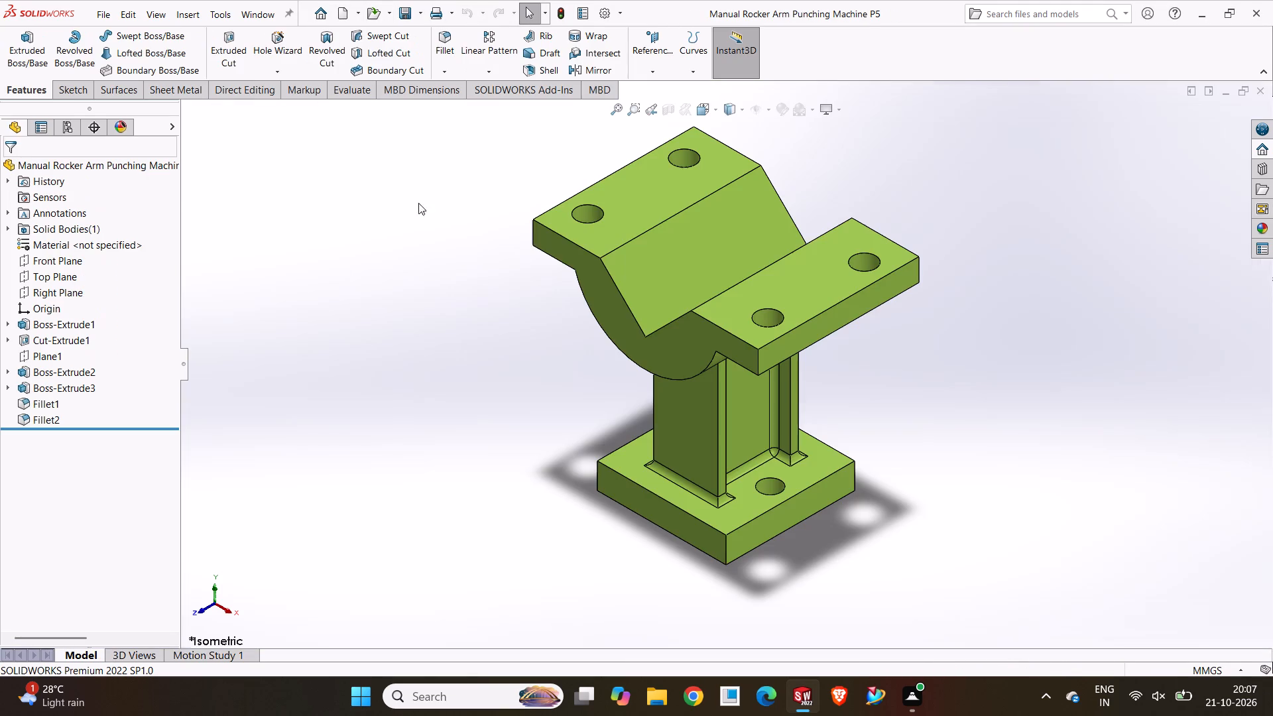
# Create a drawing from the P5 part on a standard A0 (ISO) sheet.
pyautogui.click(102, 8)
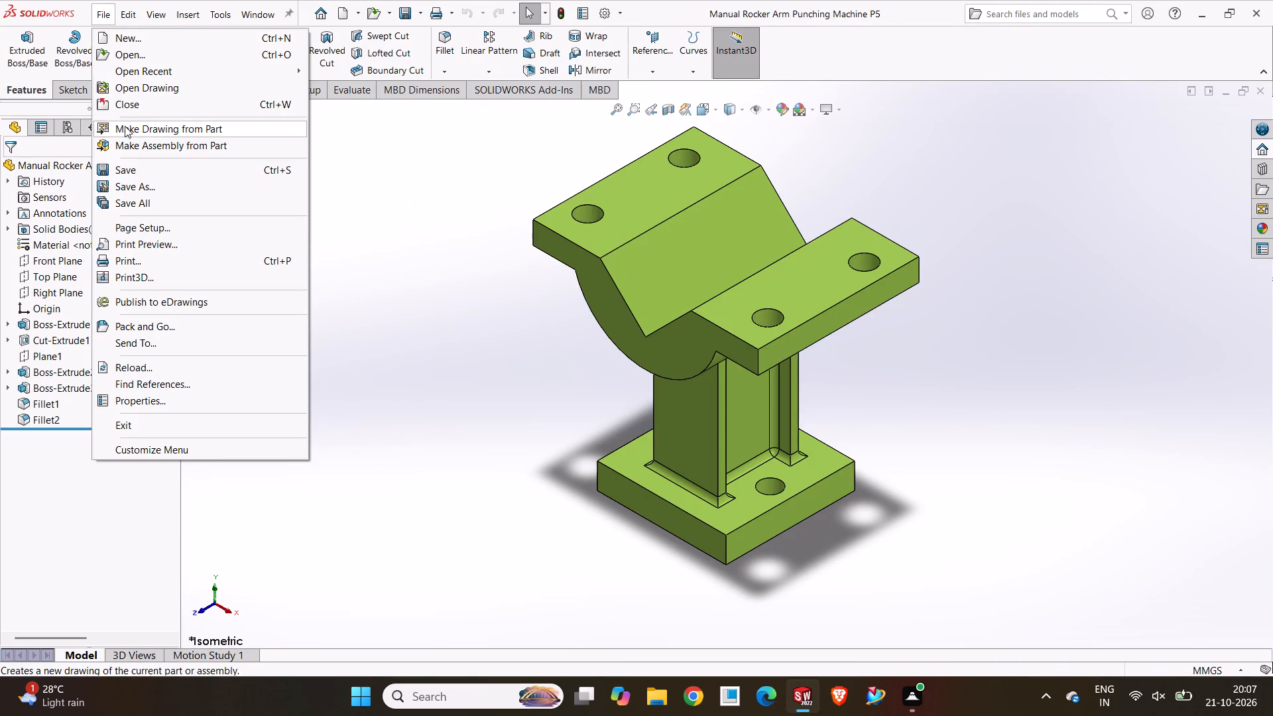
pyautogui.click(125, 131)
pyautogui.click(675, 442)
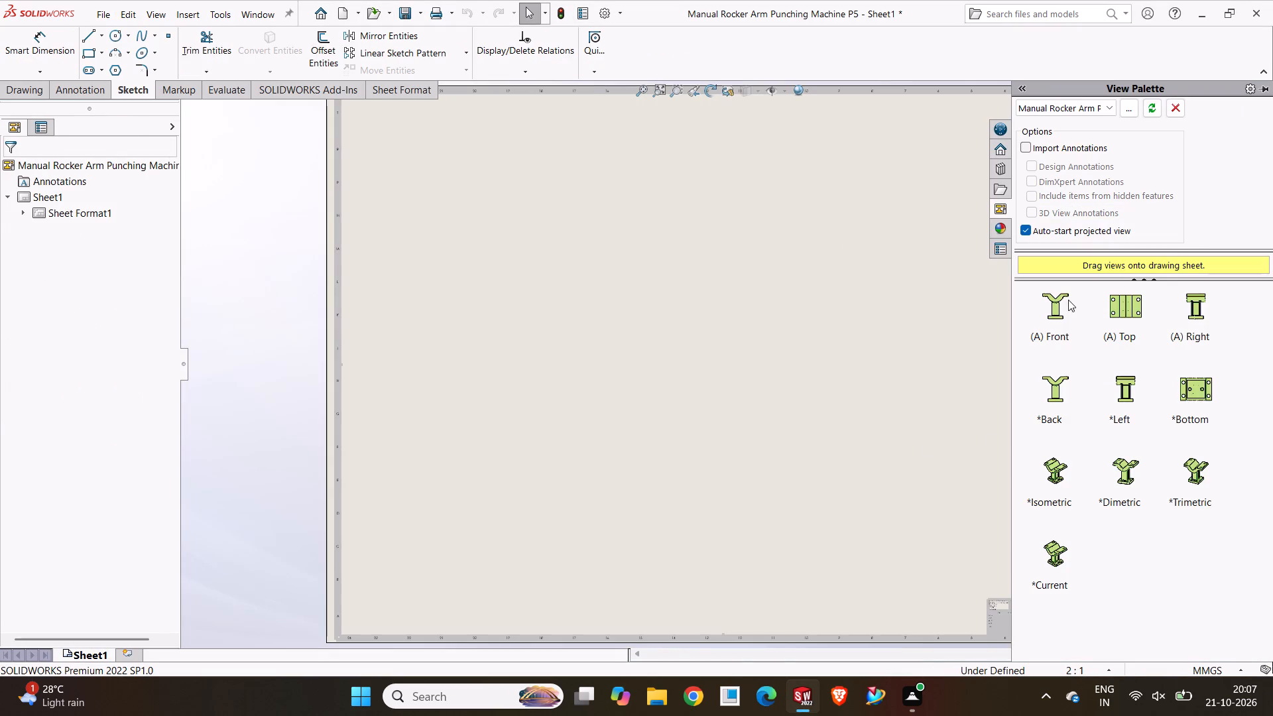
# Place the front view mid-sheet and project views to its left, right, above and below, plus isometric views in the four corners.
pyautogui.moveTo(1071, 317); pyautogui.dragTo(798, 343)
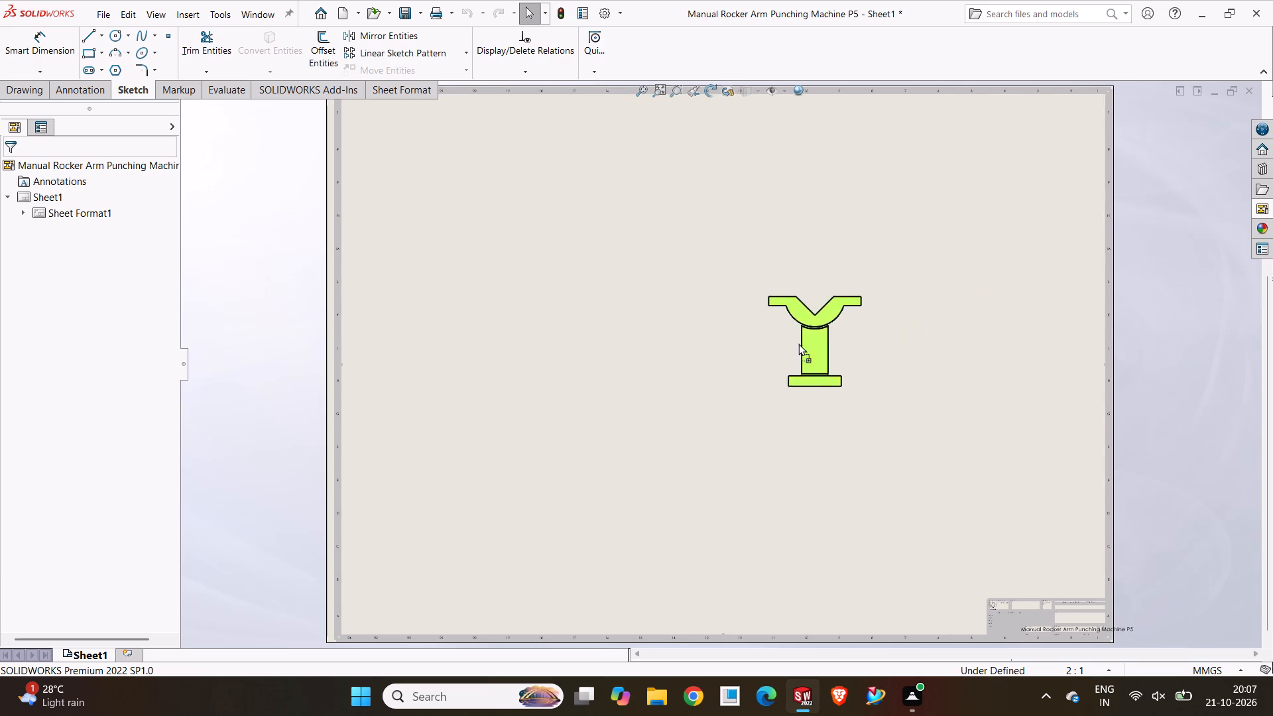
pyautogui.moveTo(798, 343); pyautogui.dragTo(717, 368)
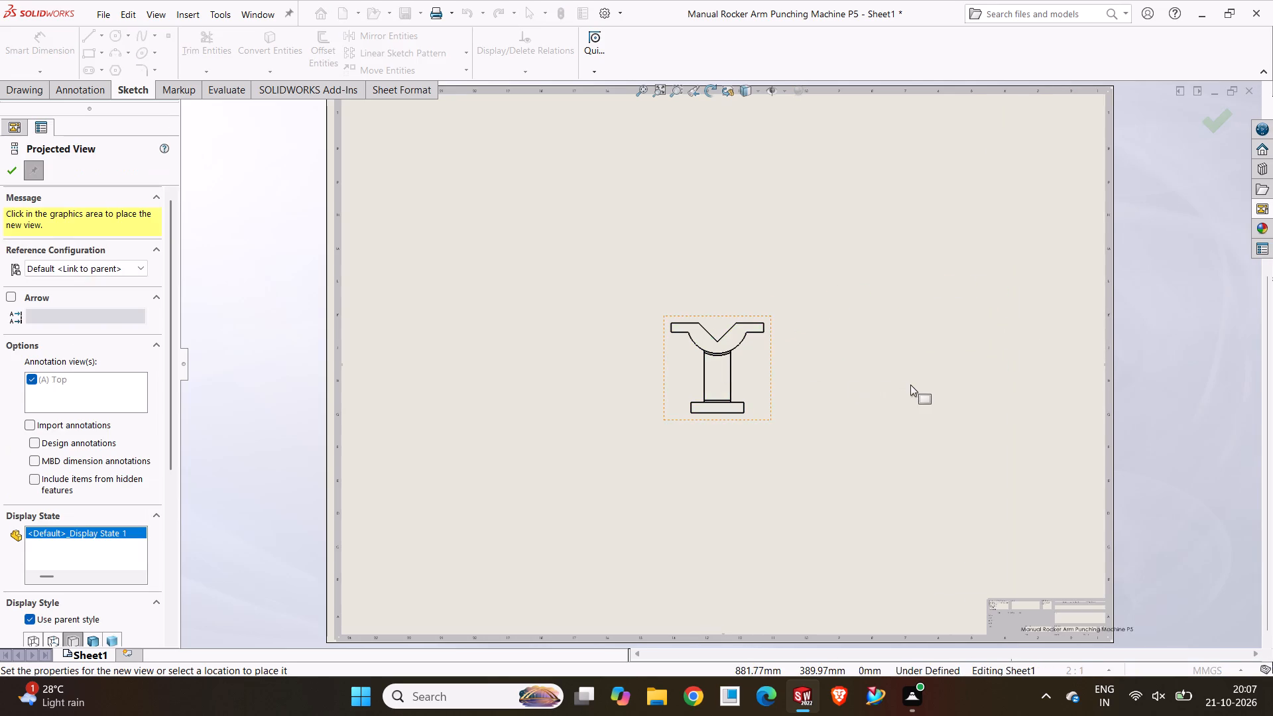
pyautogui.click(912, 385)
pyautogui.click(529, 360)
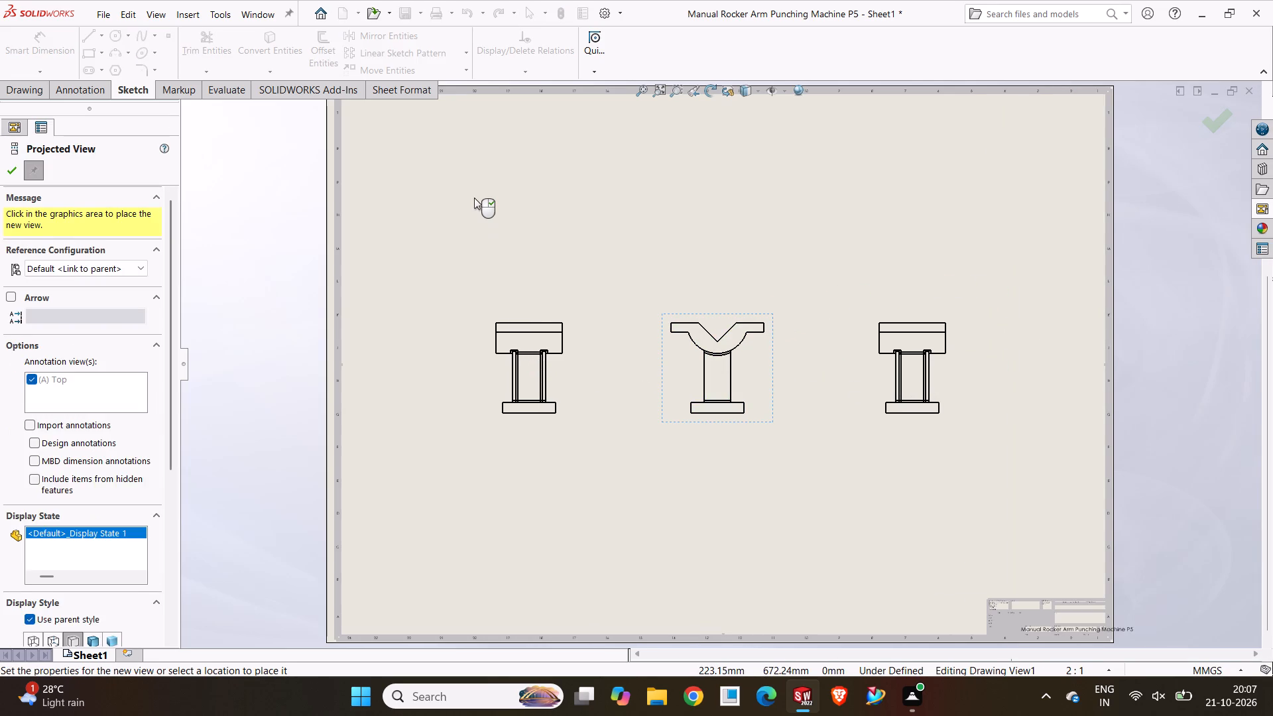
pyautogui.click(473, 198)
pyautogui.click(696, 172)
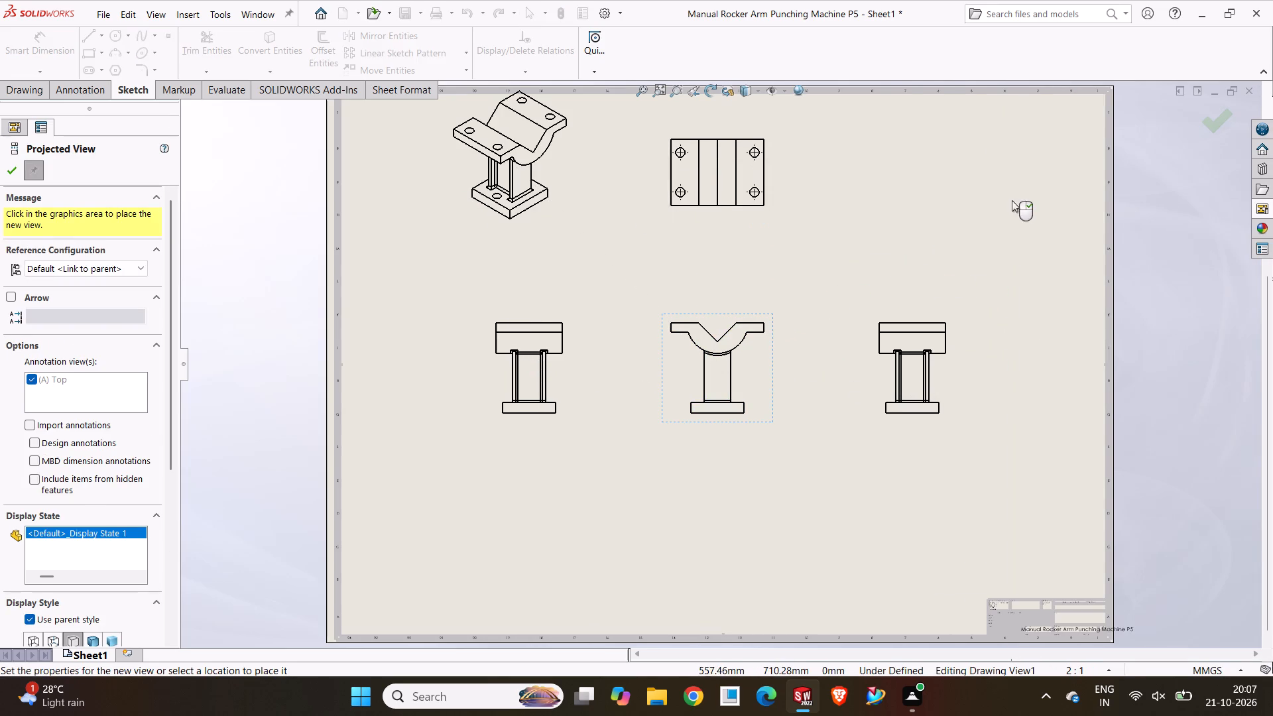
pyautogui.click(984, 228)
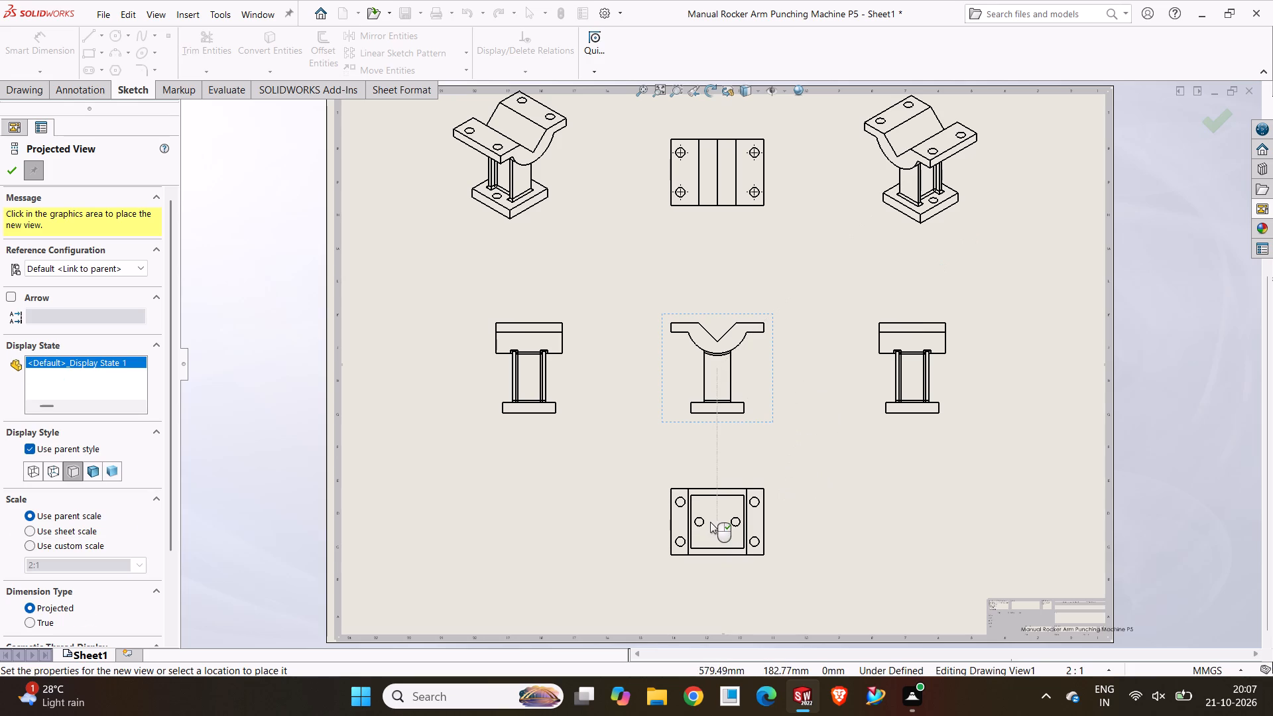
pyautogui.click(710, 522)
pyautogui.click(530, 564)
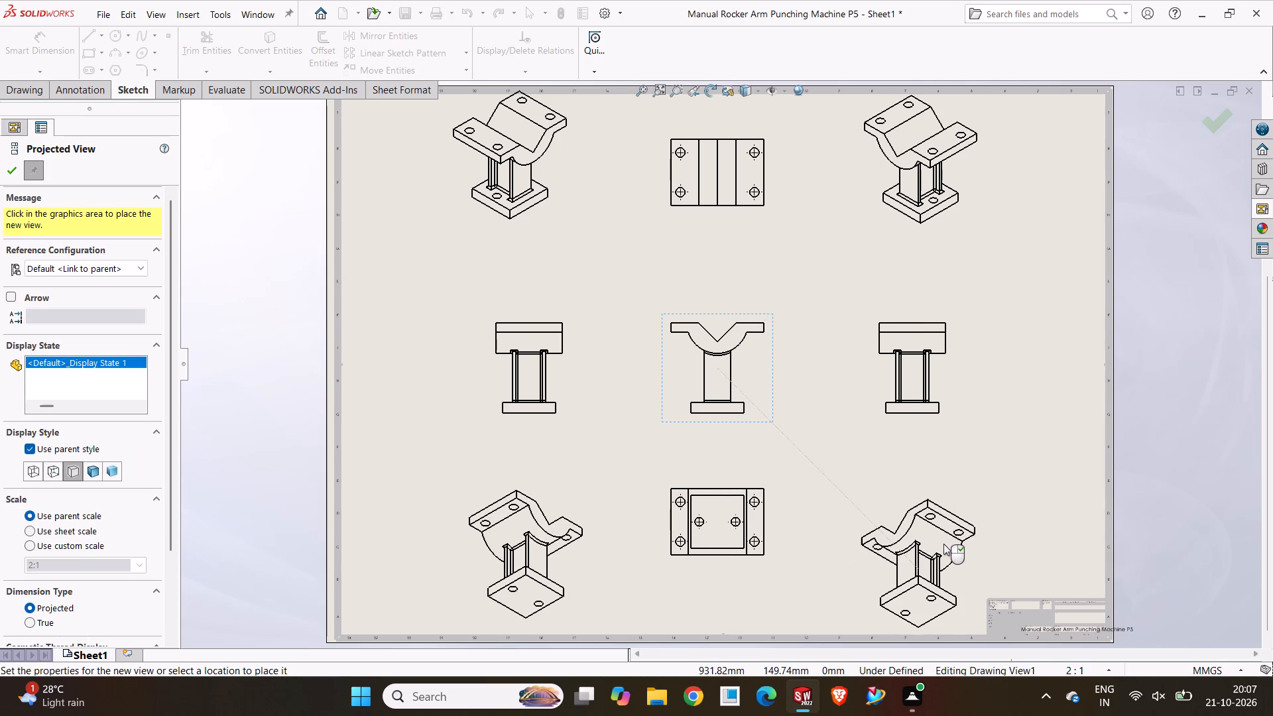
pyautogui.click(945, 545)
pyautogui.rightClick(940, 537)
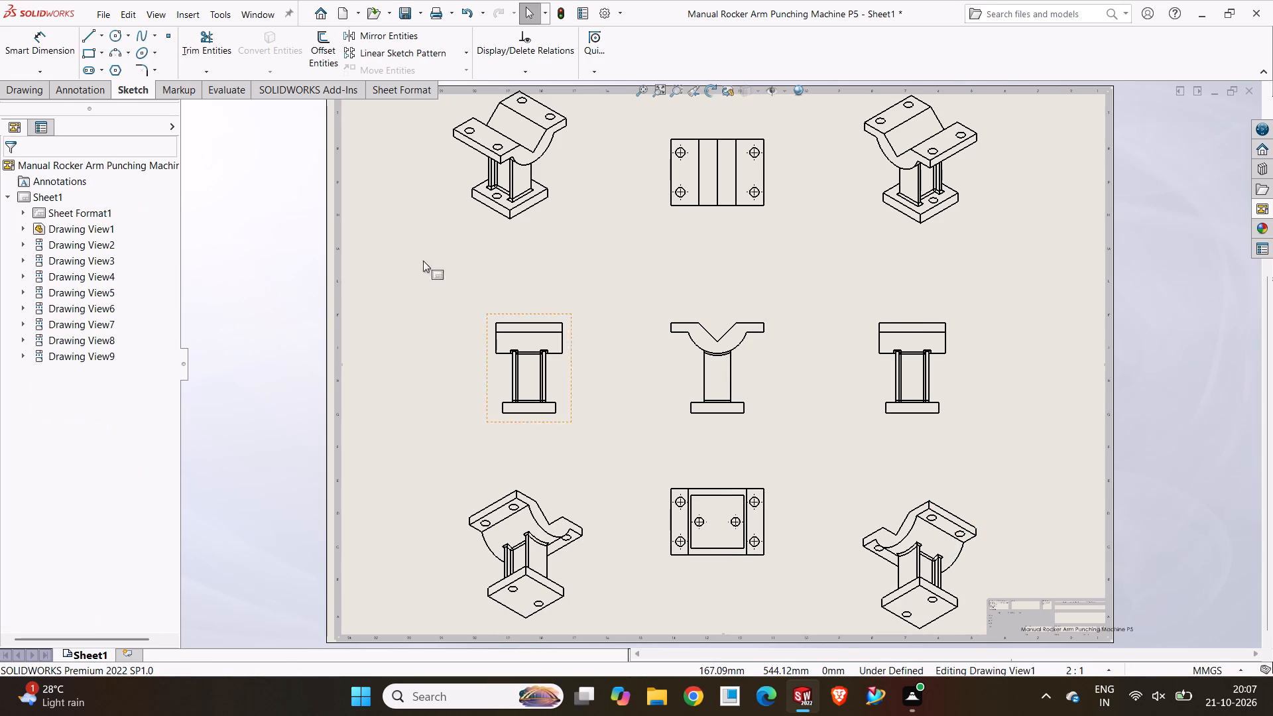
# Save the drawing as Manual Rocker Arm Punching Machine P5 DRAFT in the SoidWorks Drawings folder.
pyautogui.click(424, 9)
pyautogui.click(415, 45)
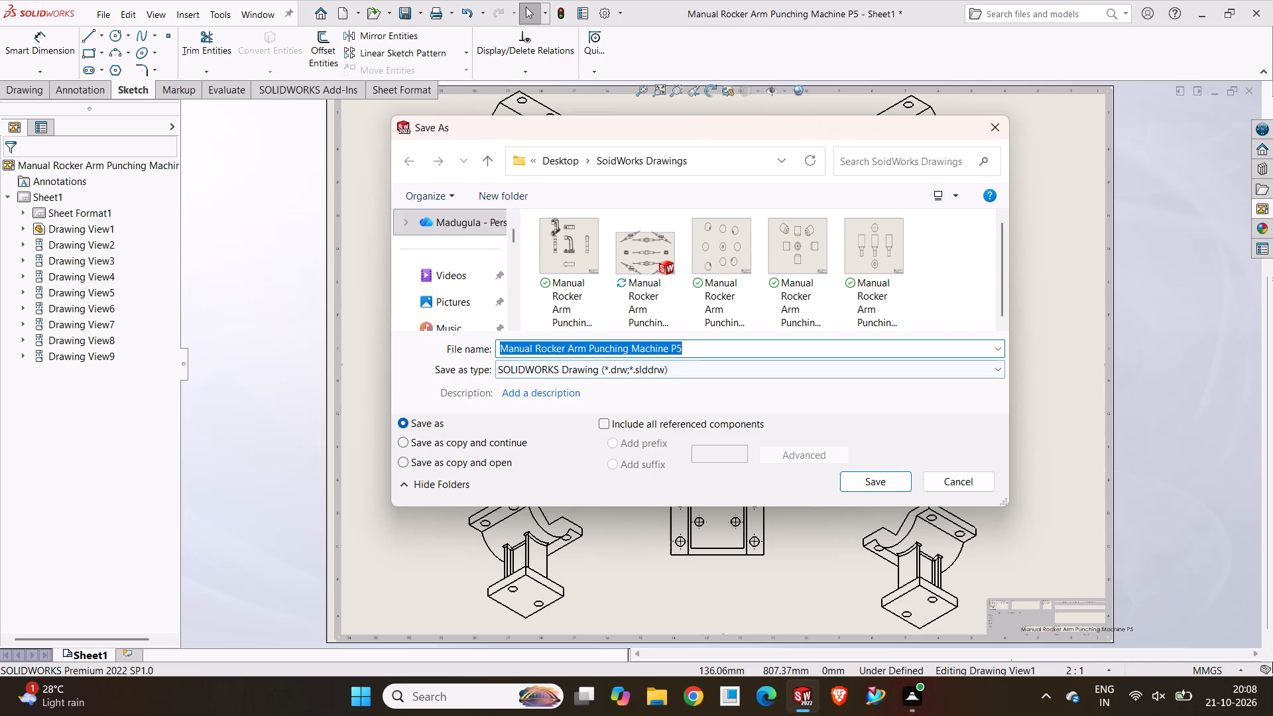
pyautogui.click(717, 352)
pyautogui.press('space')
pyautogui.write('DR')
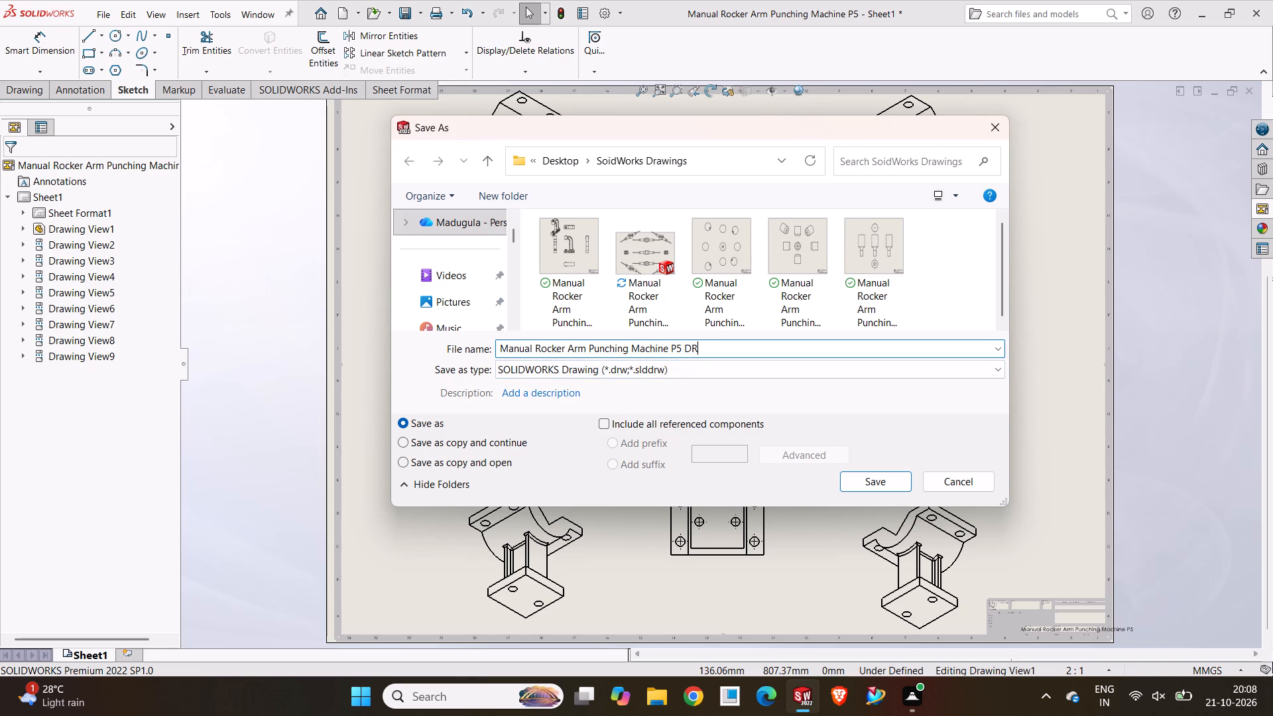
pyautogui.write('AFT')
pyautogui.moveTo(1000, 302); pyautogui.dragTo(1000, 318)
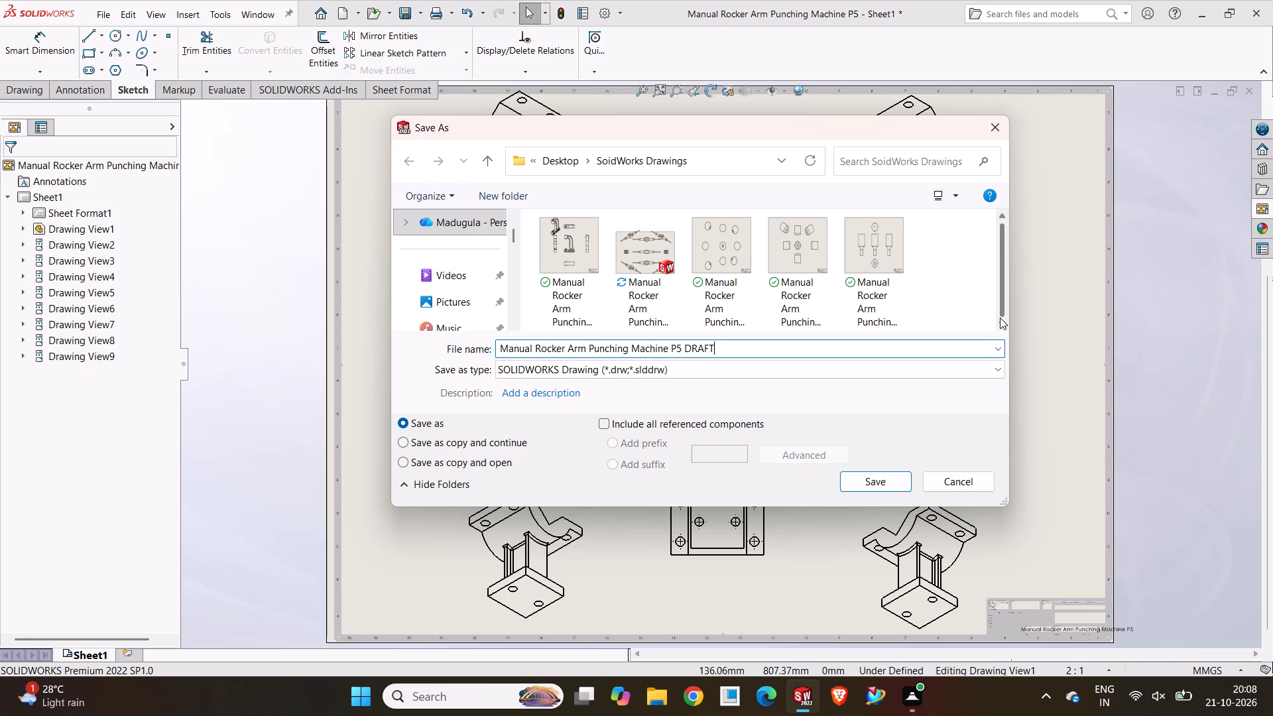
pyautogui.moveTo(1000, 318); pyautogui.dragTo(1000, 323)
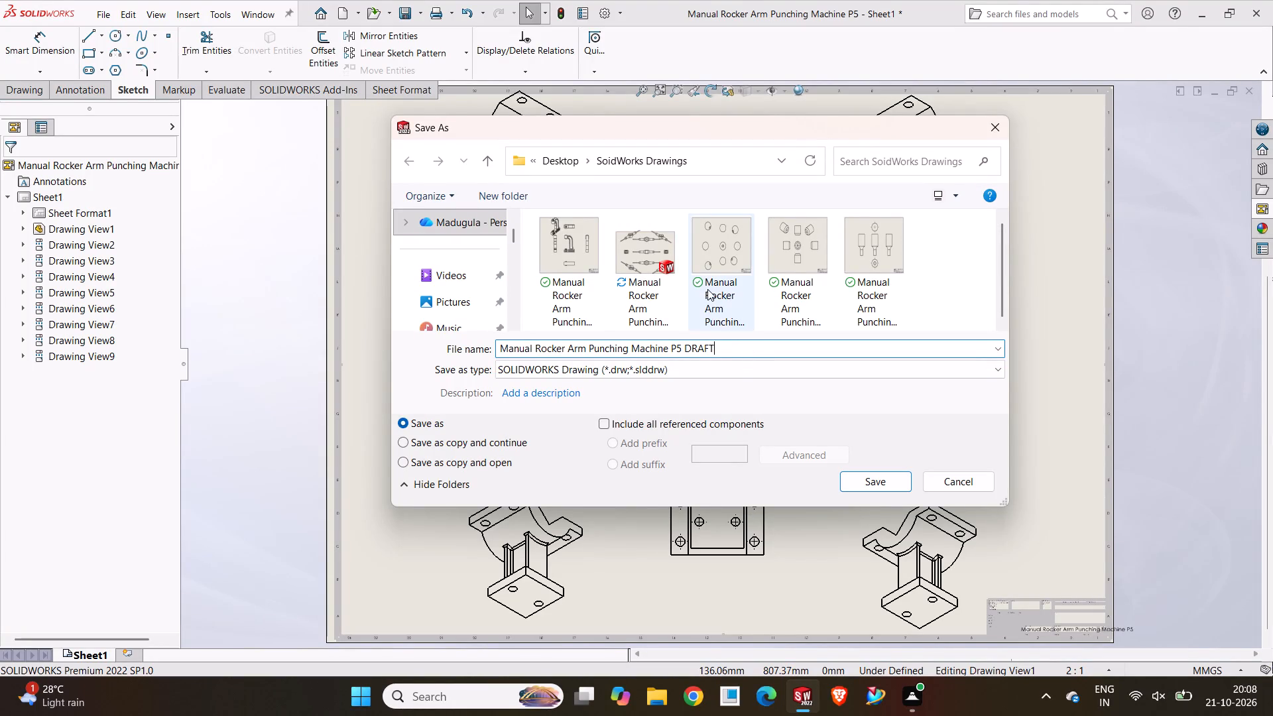
pyautogui.click(880, 479)
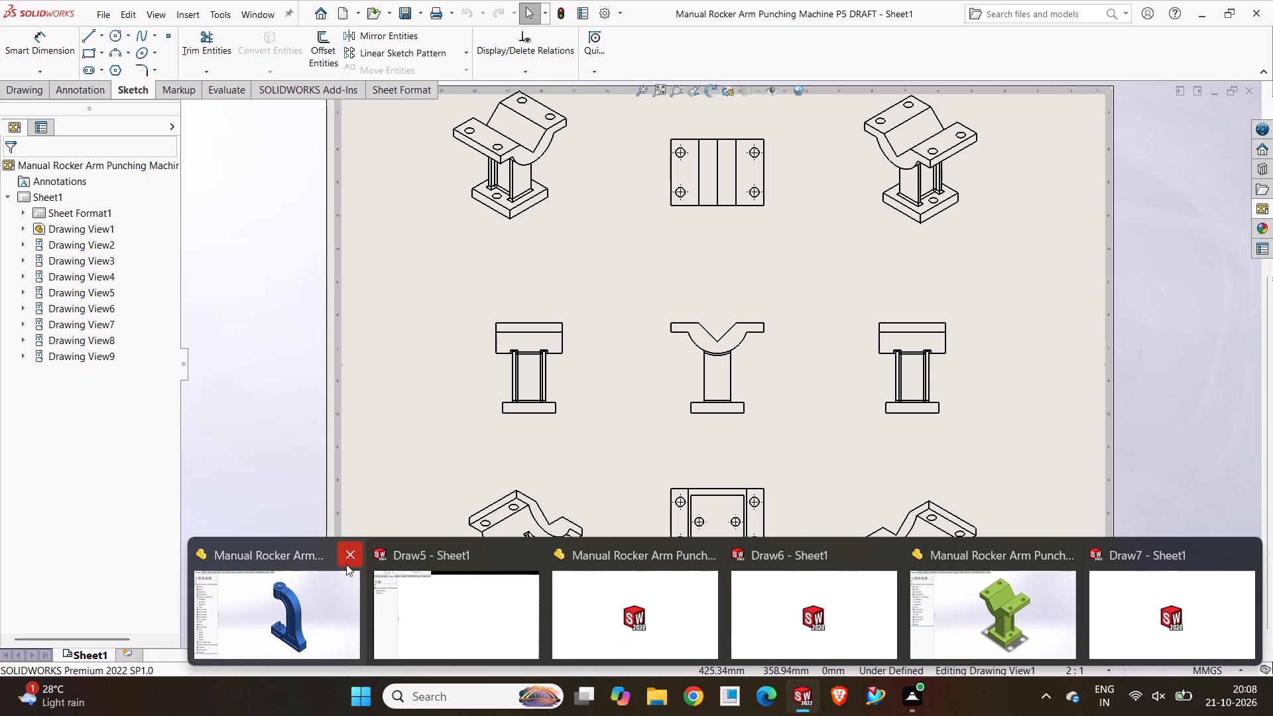
# Close the blue part, the P3 part and the Draw5, Draw6 and Draw7 drawings without saving modified documents, keeping the P5 part open.
pyautogui.click(347, 565)
pyautogui.click(534, 560)
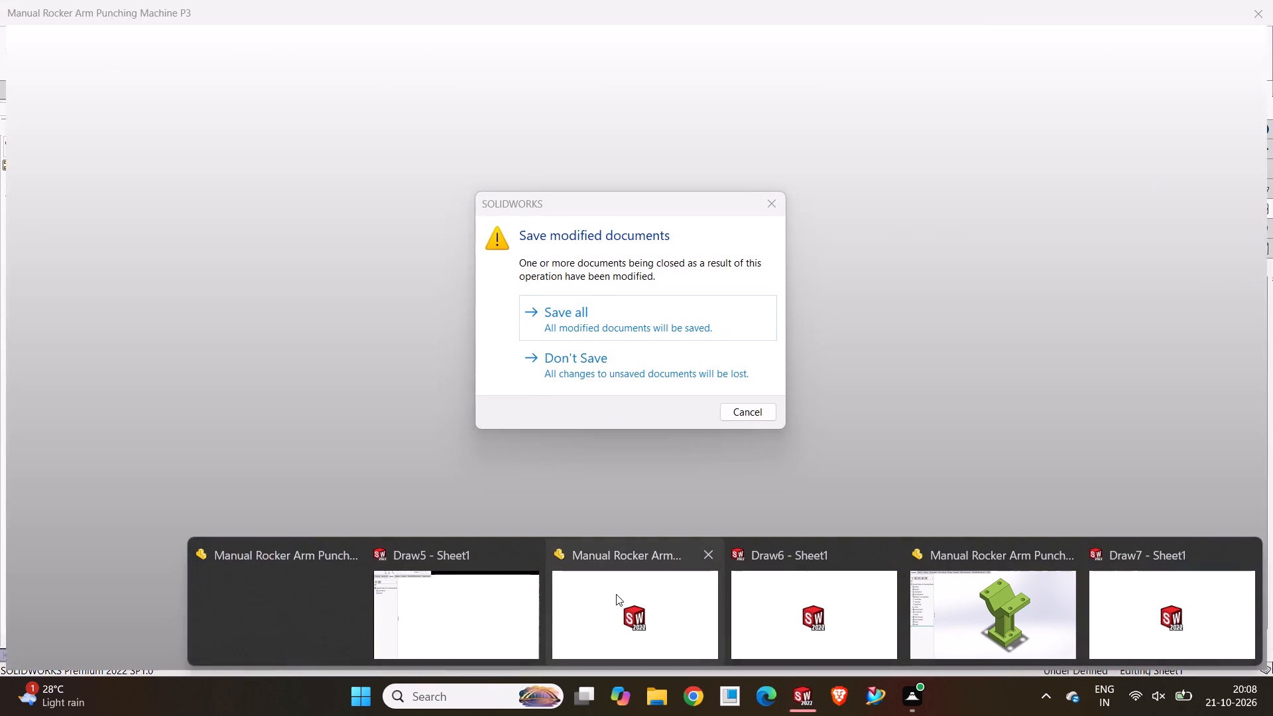
pyautogui.click(635, 367)
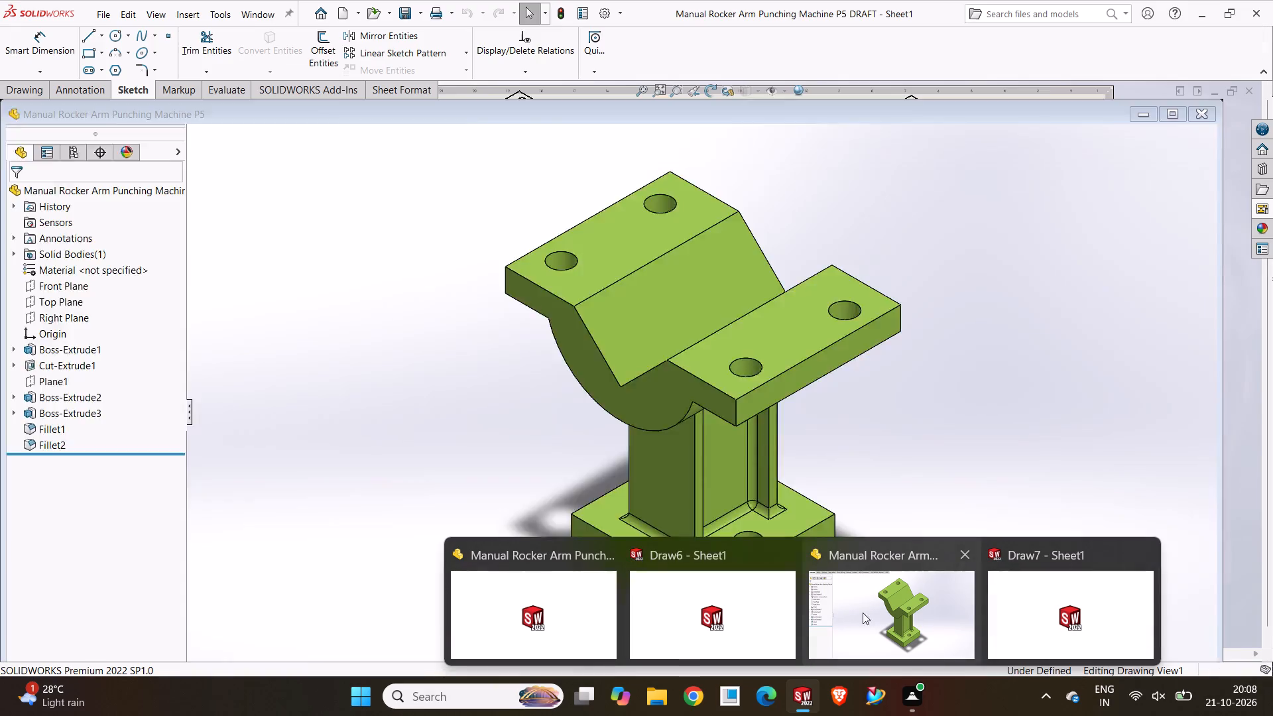
pyautogui.click(778, 556)
pyautogui.click(613, 550)
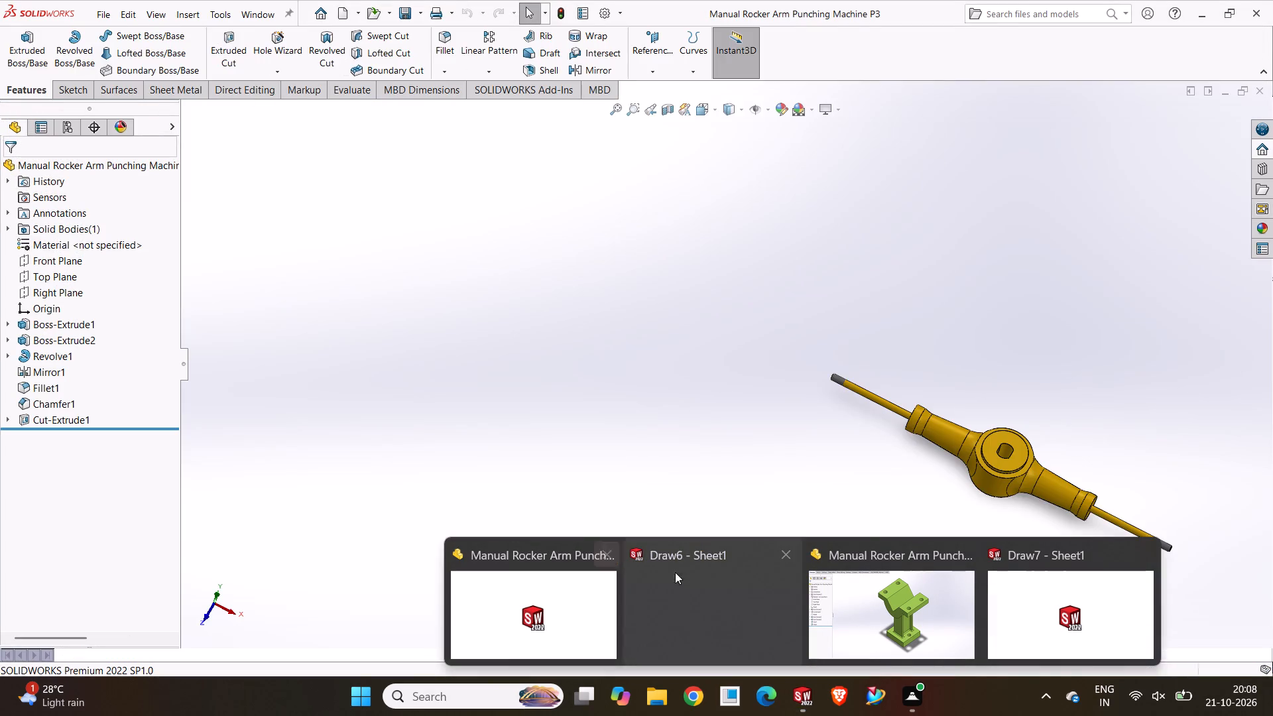
pyautogui.click(1151, 554)
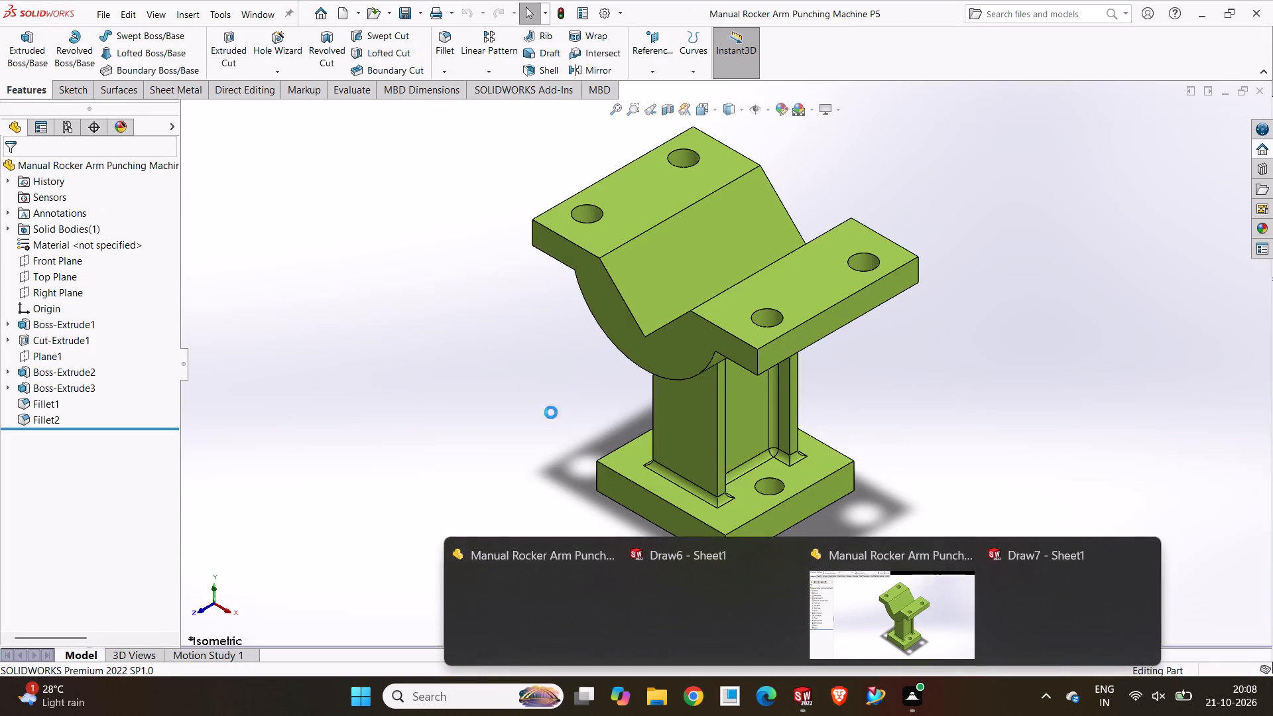
# Open the Manual Rocker Arm Punching Machine P4 part from the SoidWorks Drawings folder.
pyautogui.click(379, 13)
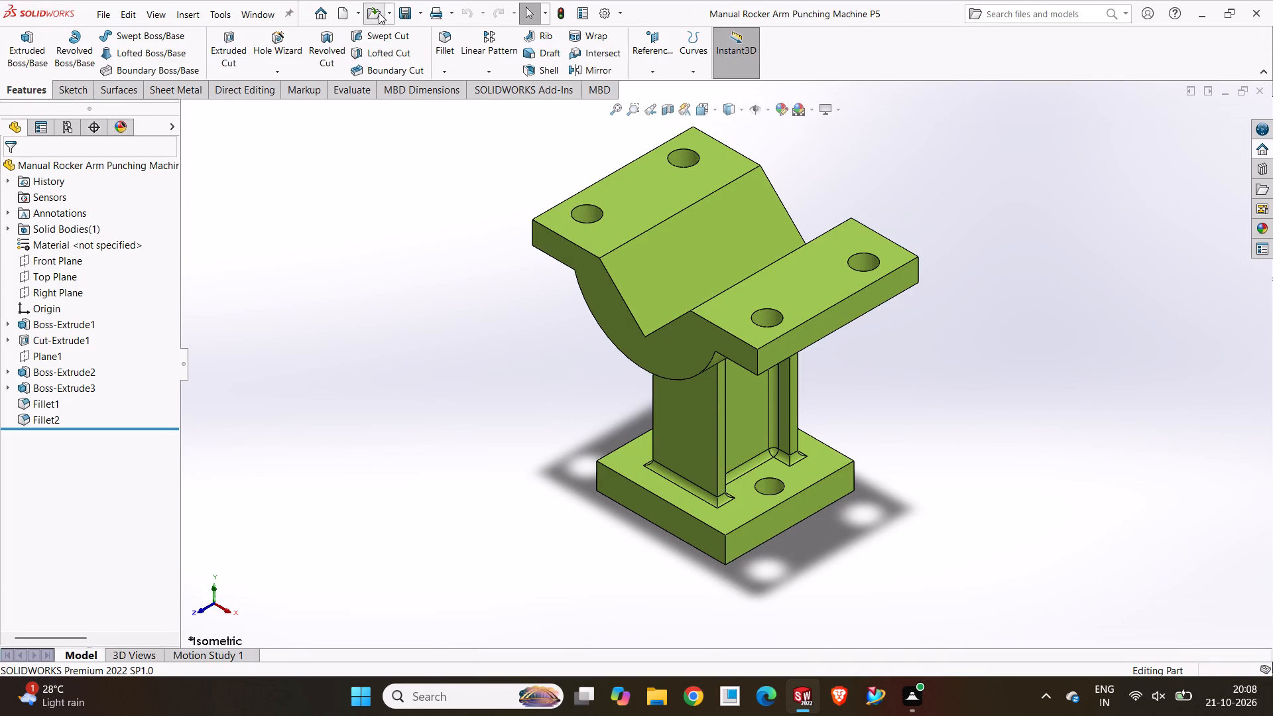
pyautogui.scroll(-4, 756, 353)
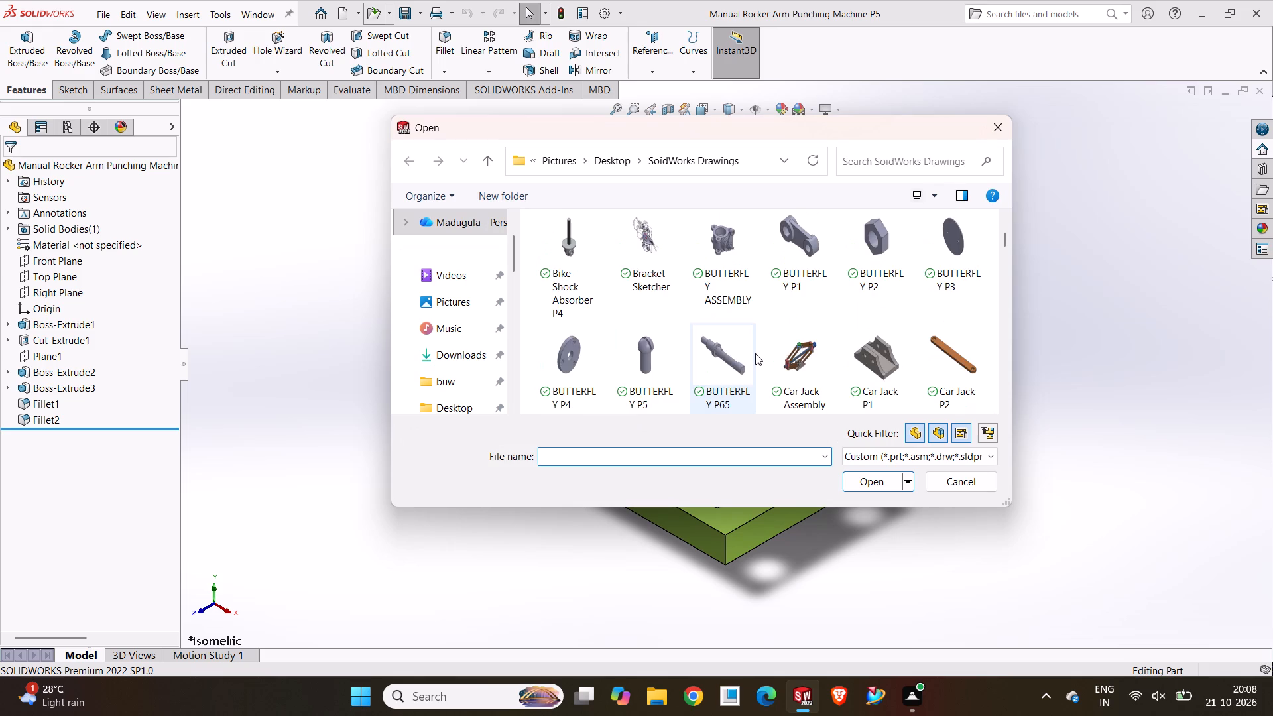
pyautogui.scroll(-5, 755, 353)
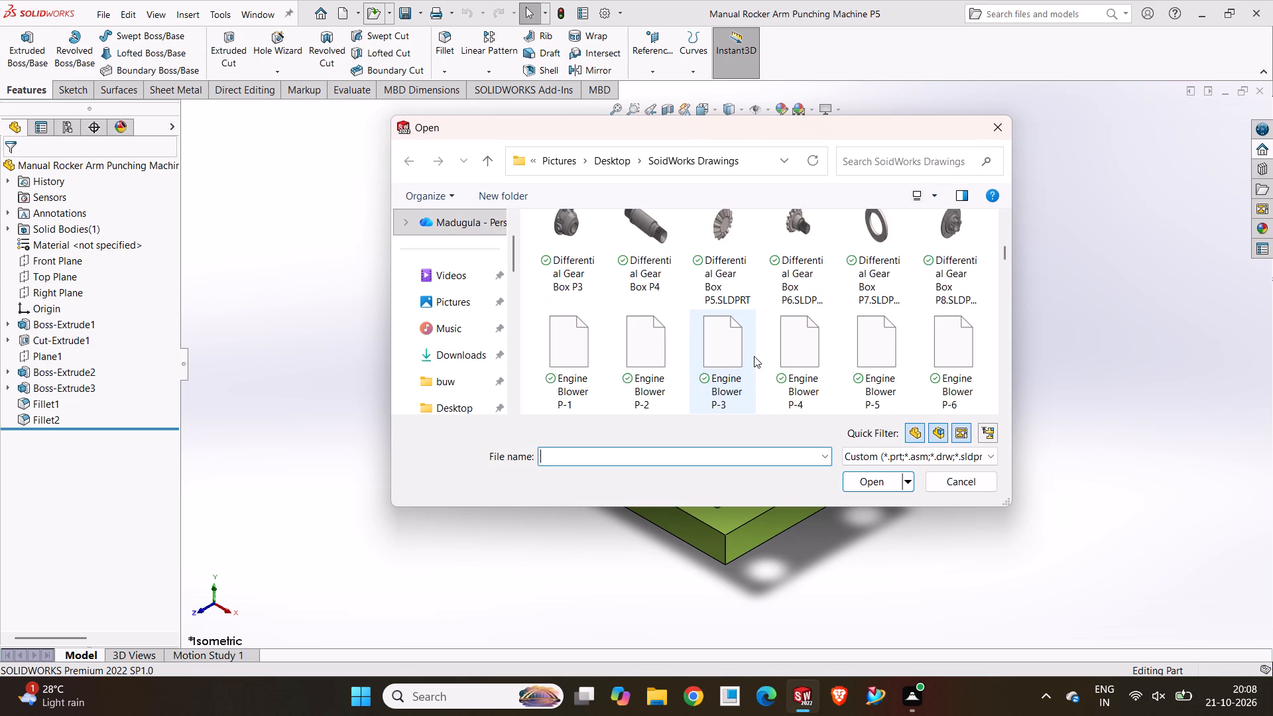
pyautogui.scroll(-15, 754, 356)
pyautogui.scroll(-6, 752, 356)
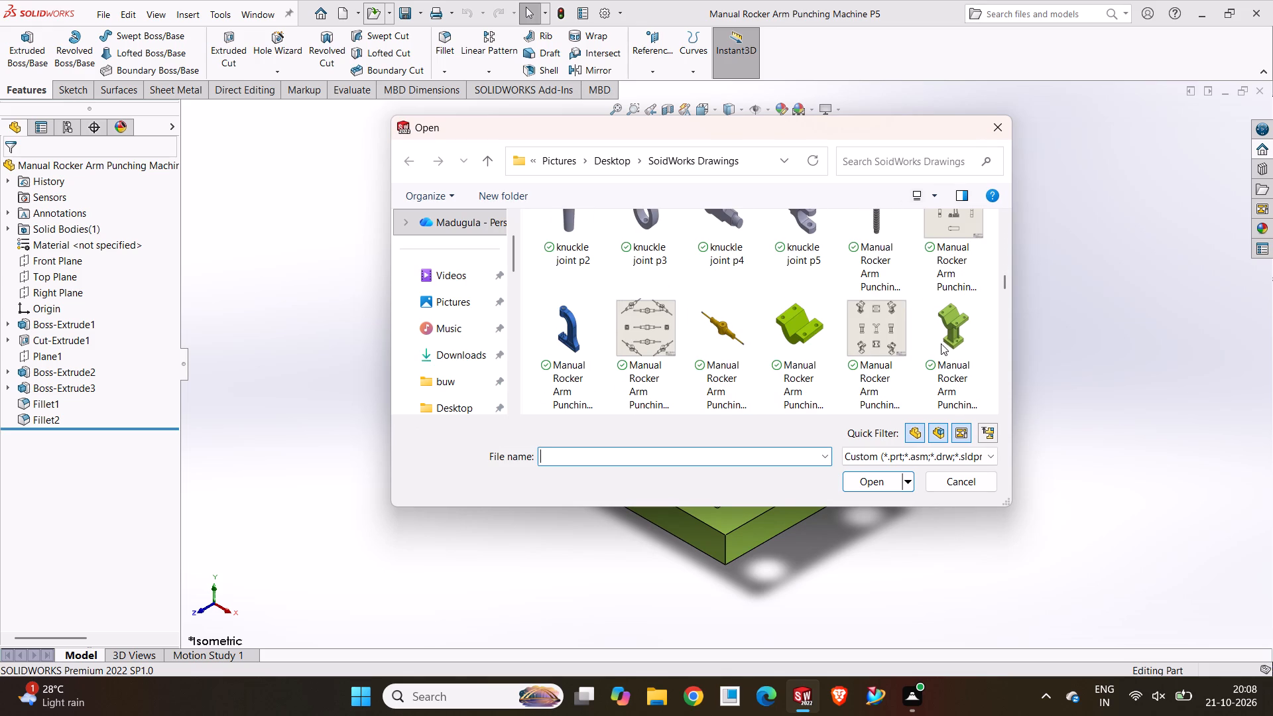
pyautogui.click(792, 318)
pyautogui.click(869, 477)
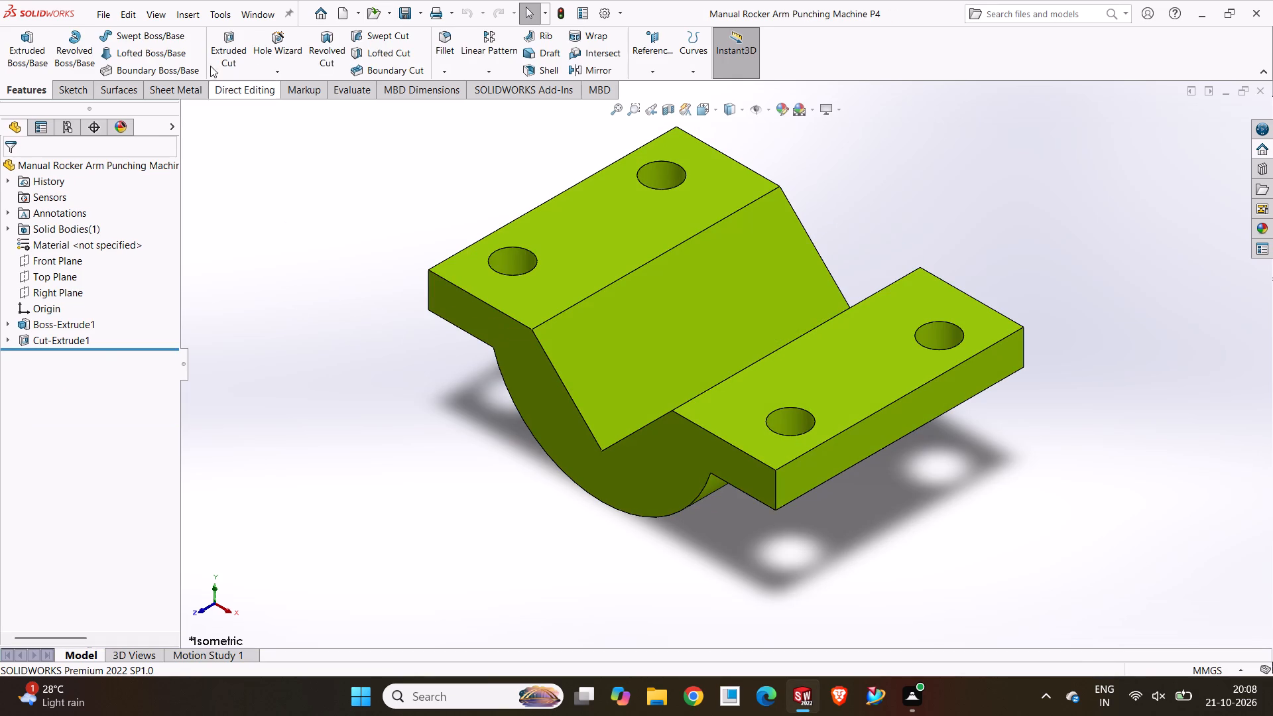
# Create a drawing from the P4 part on a standard A0 (ISO) sheet.
pyautogui.click(103, 13)
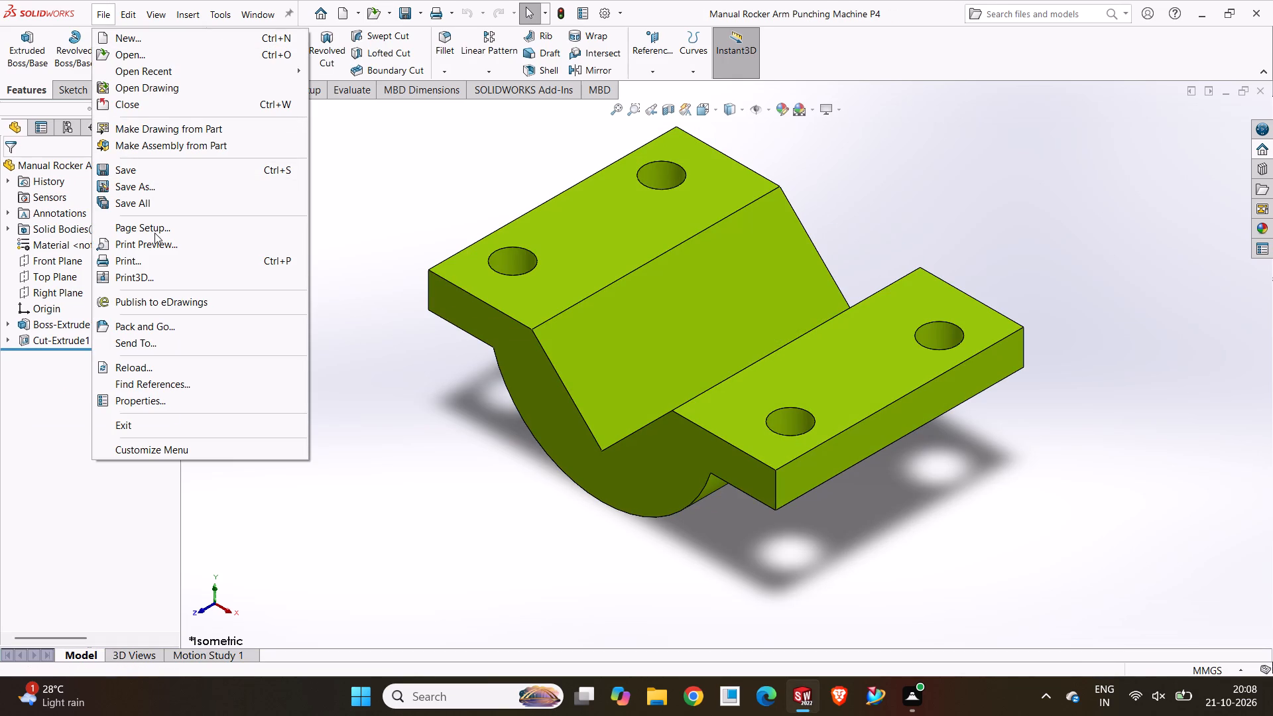
pyautogui.click(148, 130)
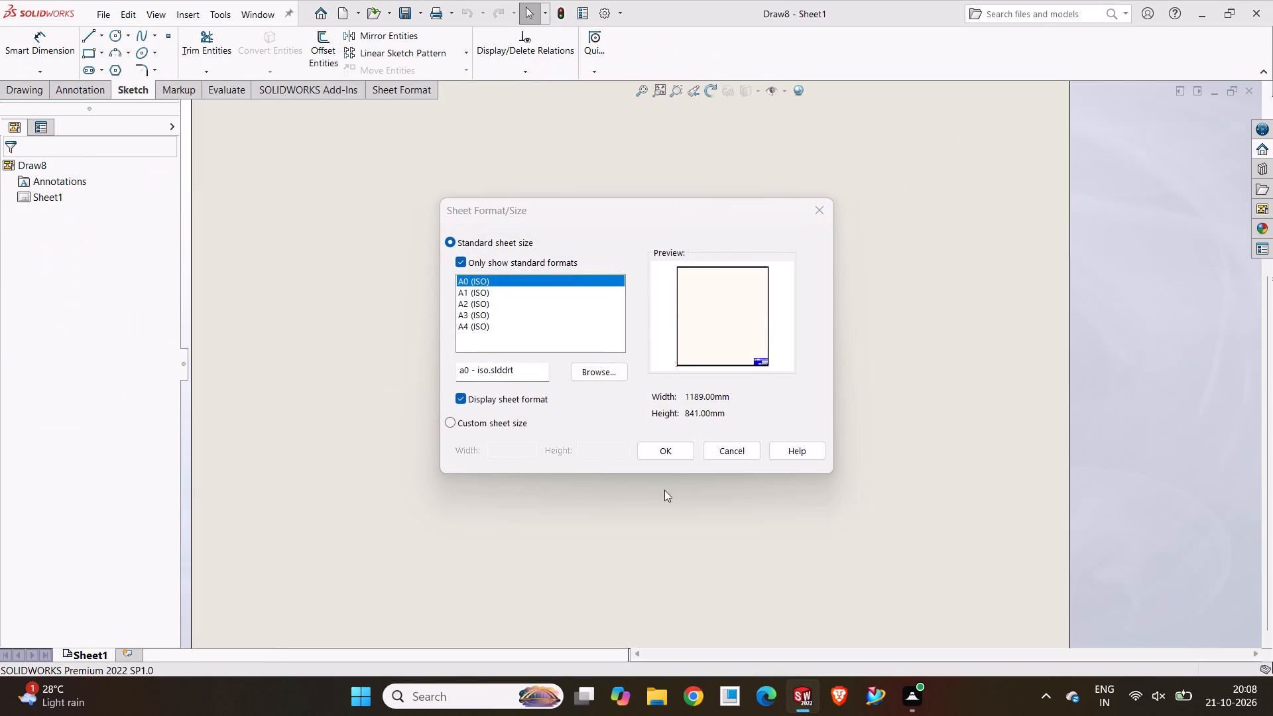
pyautogui.click(667, 457)
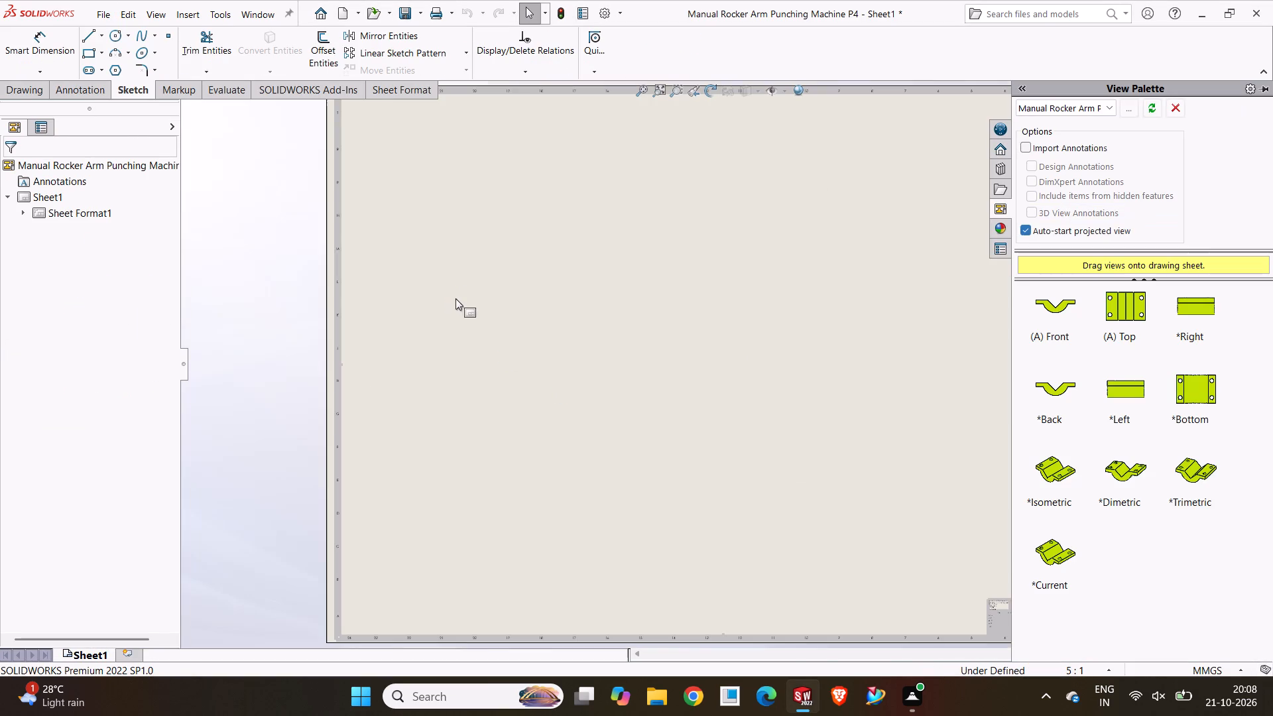
# Place the P4 top view mid-sheet with projected views above, below and on both sides, plus pictorial views at lower left and upper right.
pyautogui.moveTo(1142, 314); pyautogui.dragTo(842, 347)
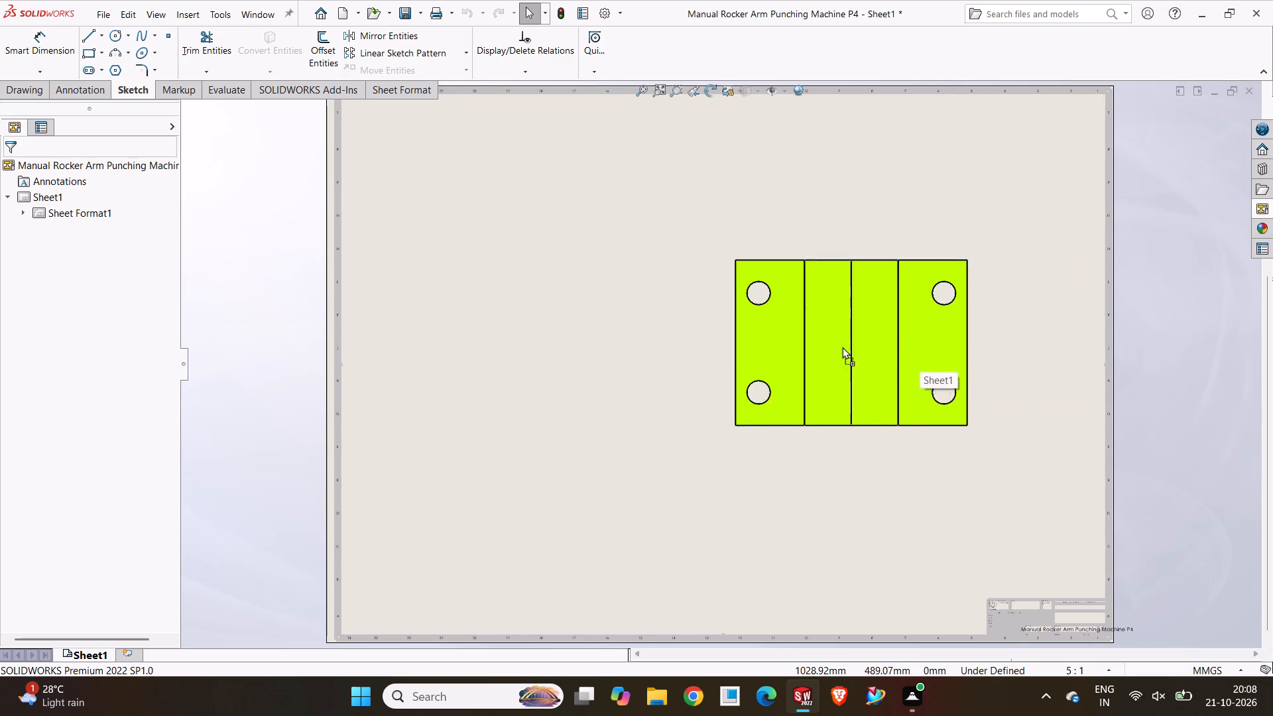
pyautogui.moveTo(842, 347); pyautogui.dragTo(730, 370)
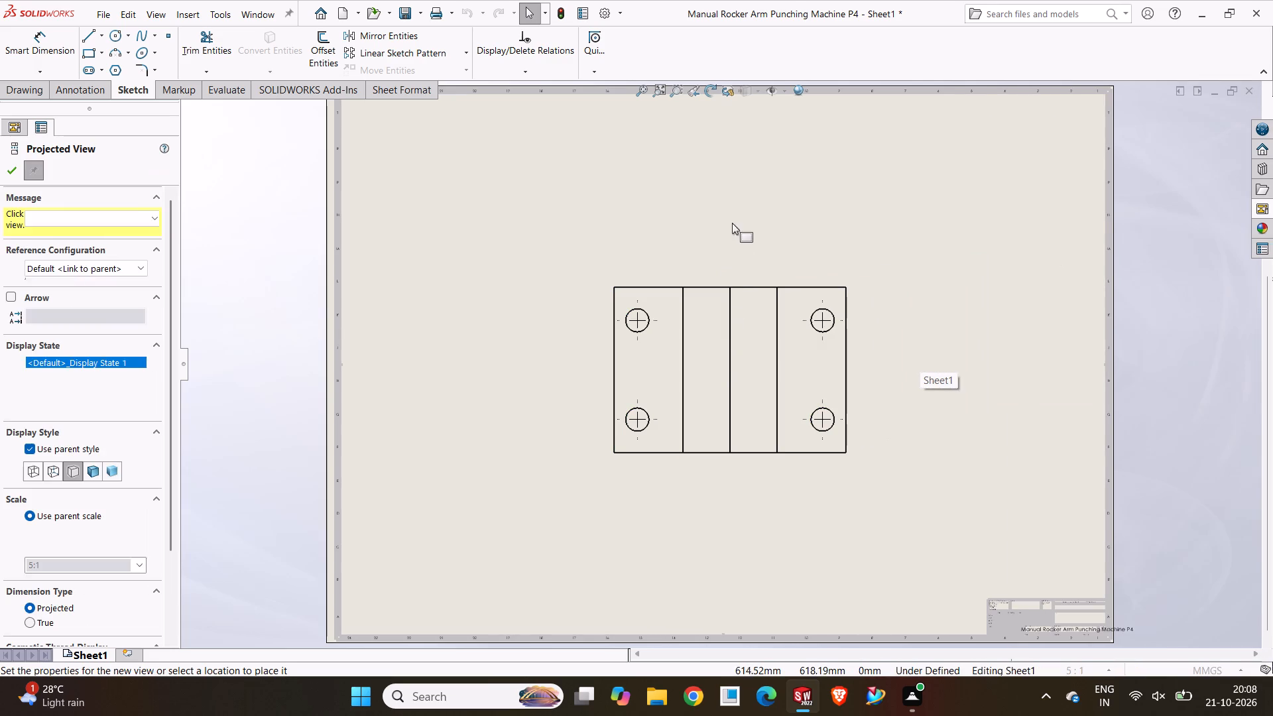
pyautogui.click(727, 191)
pyautogui.click(721, 540)
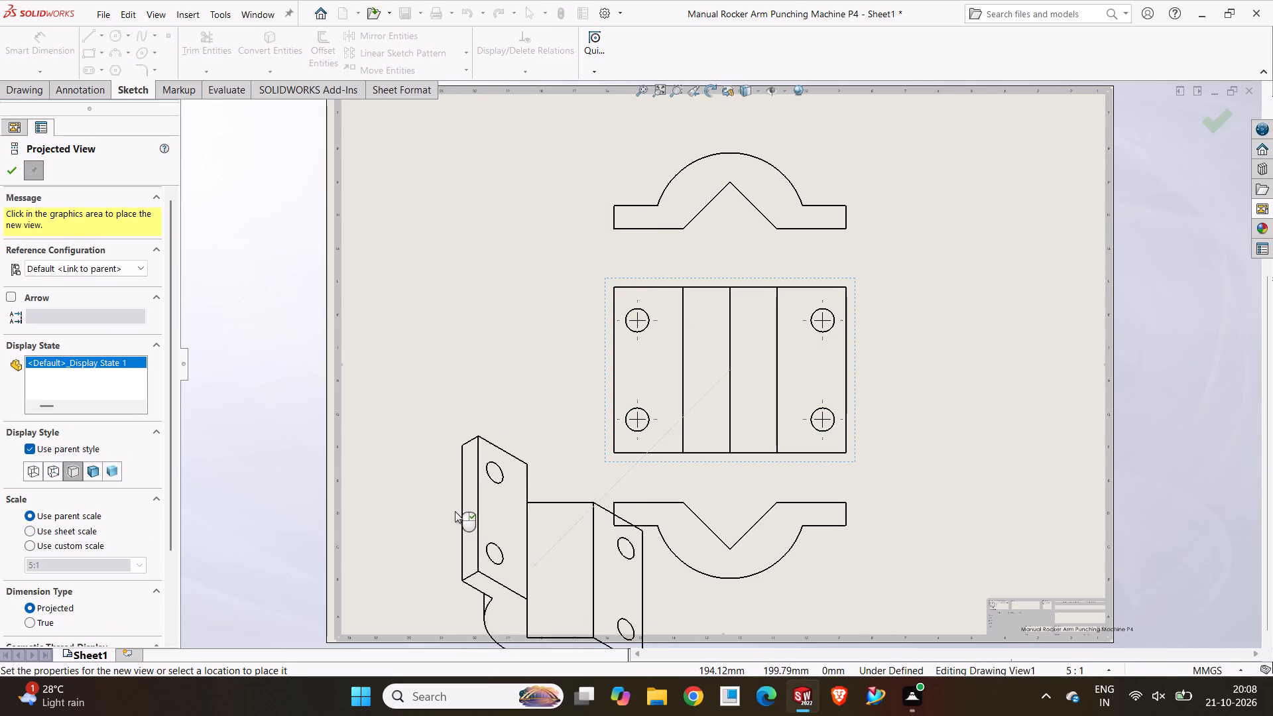
pyautogui.click(455, 480)
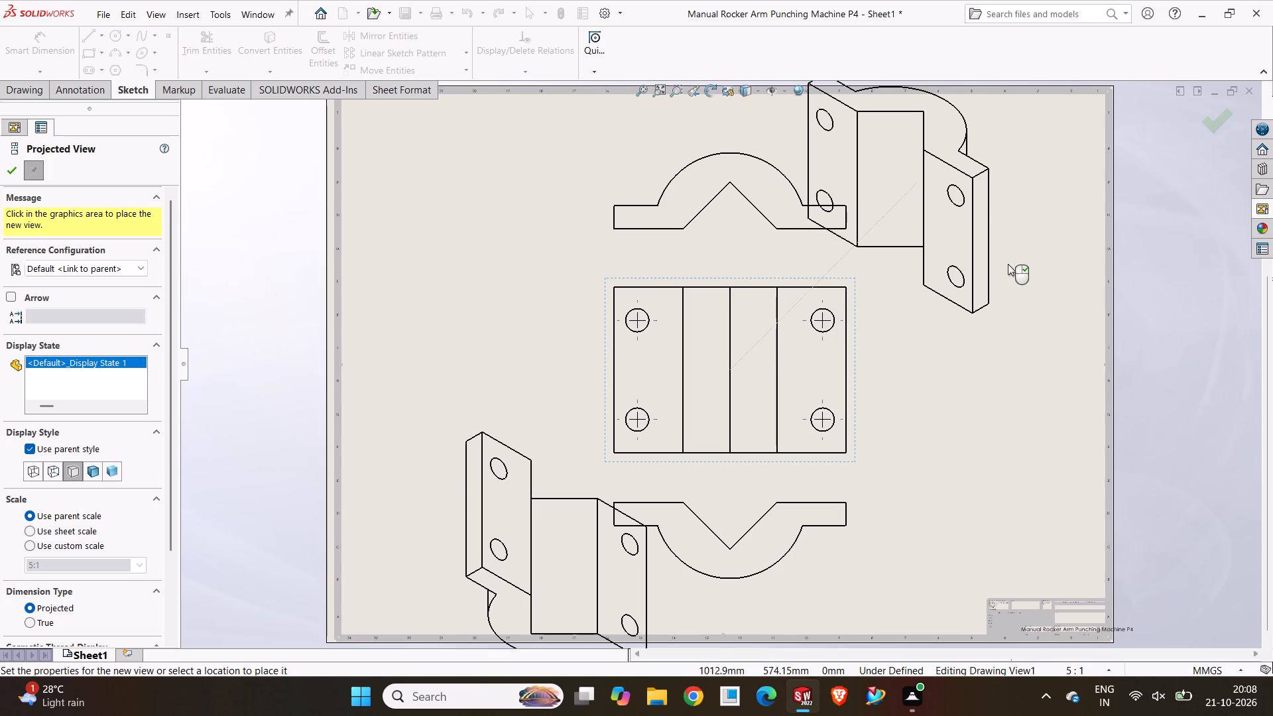
pyautogui.click(1012, 261)
pyautogui.moveTo(1016, 381); pyautogui.dragTo(1009, 381)
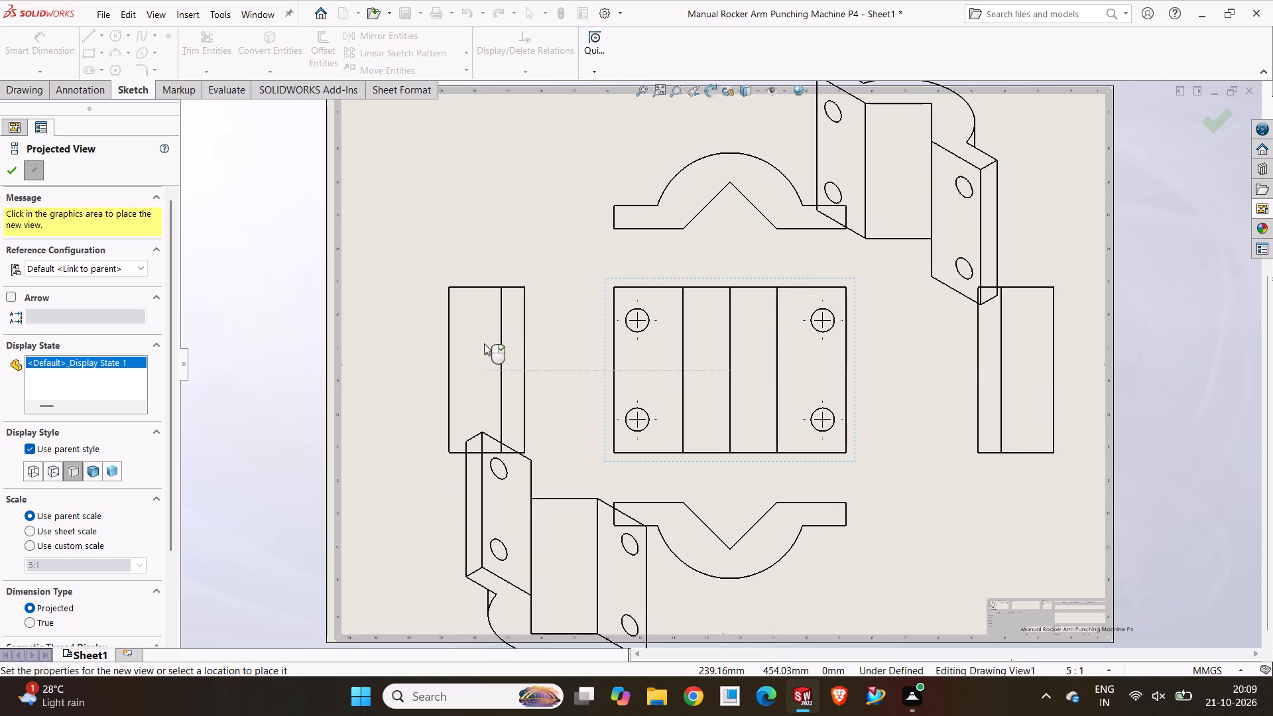
pyautogui.click(484, 343)
pyautogui.rightClick(484, 343)
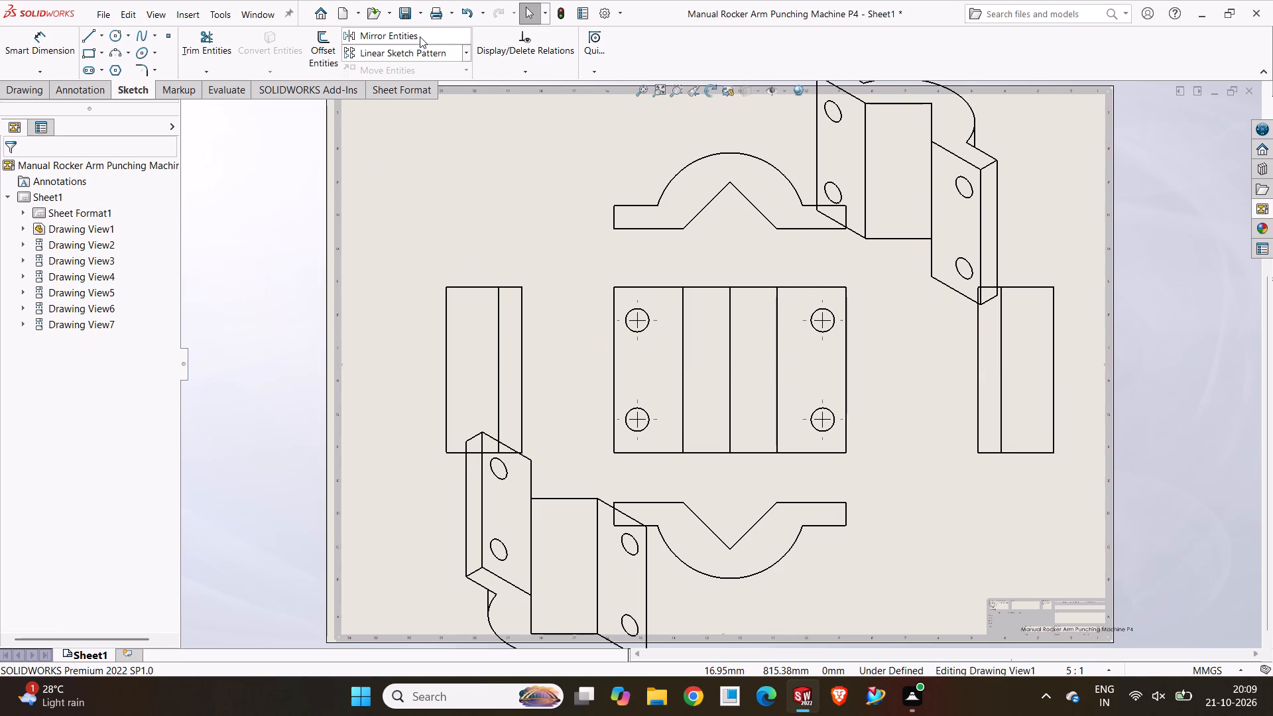
# Save the drawing as Manual Rocker Arm Punching Machine P4 DRAFT in the SoidWorks Drawings folder.
pyautogui.click(418, 17)
pyautogui.click(418, 48)
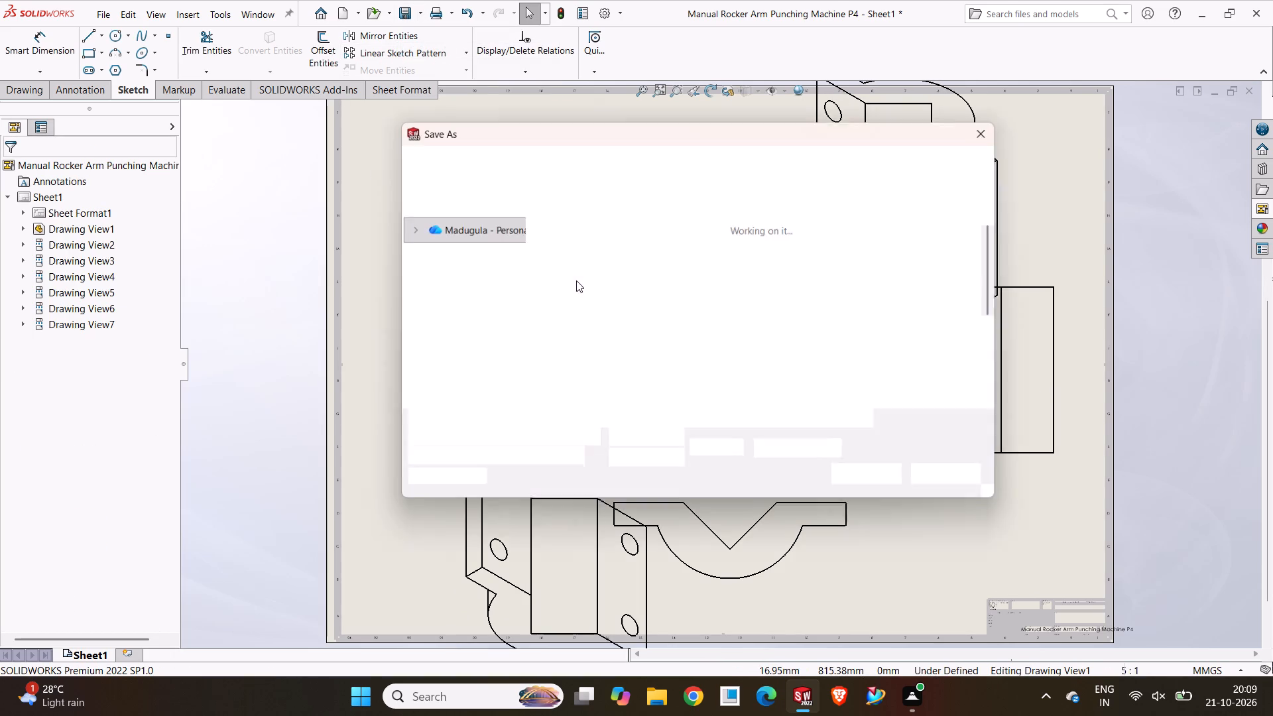
pyautogui.click(696, 350)
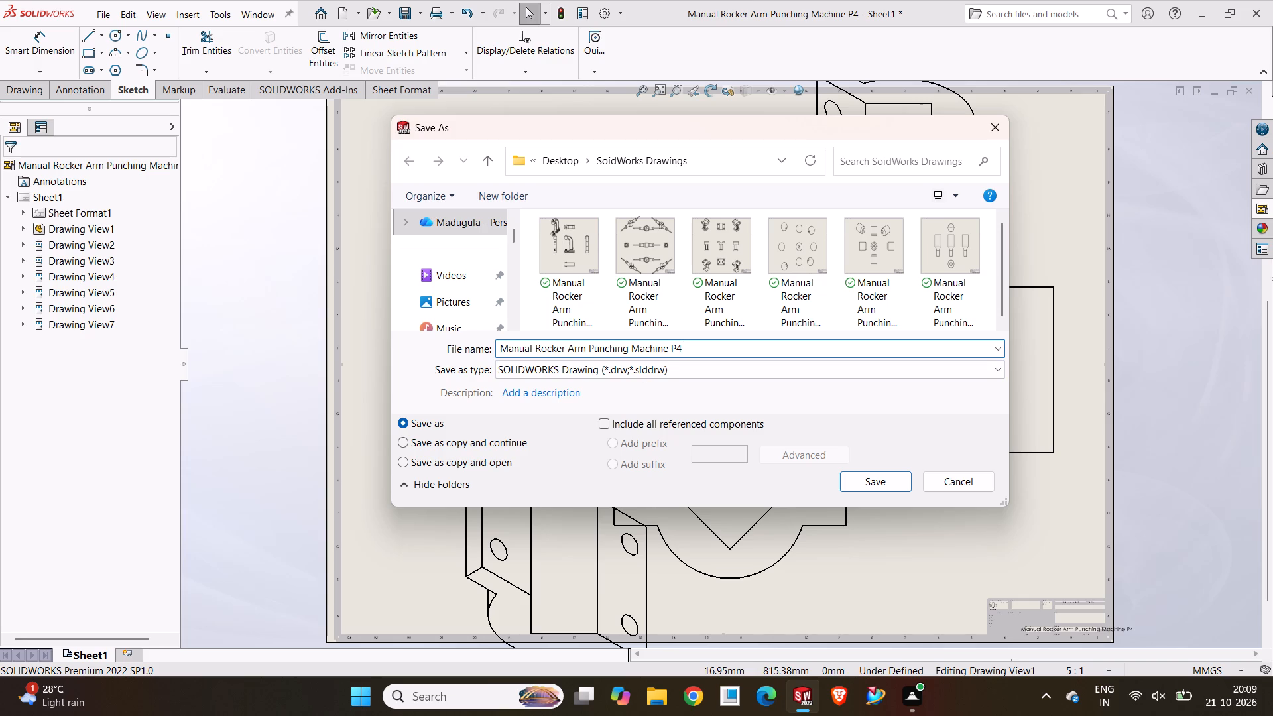
pyautogui.press('space')
pyautogui.write('DR')
pyautogui.write('AFT')
pyautogui.click(866, 481)
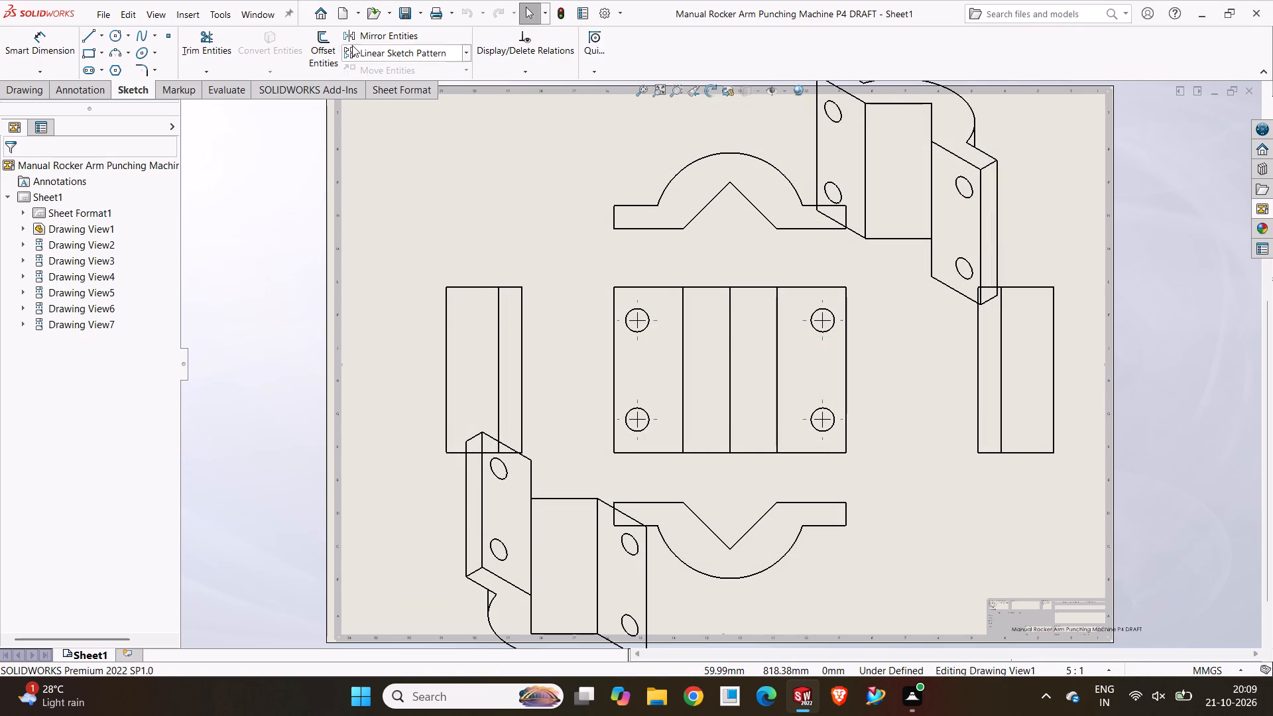
# Open the Manual Rocker Arm Punching Machine P1 part from the SoidWorks Drawings folder.
pyautogui.click(375, 11)
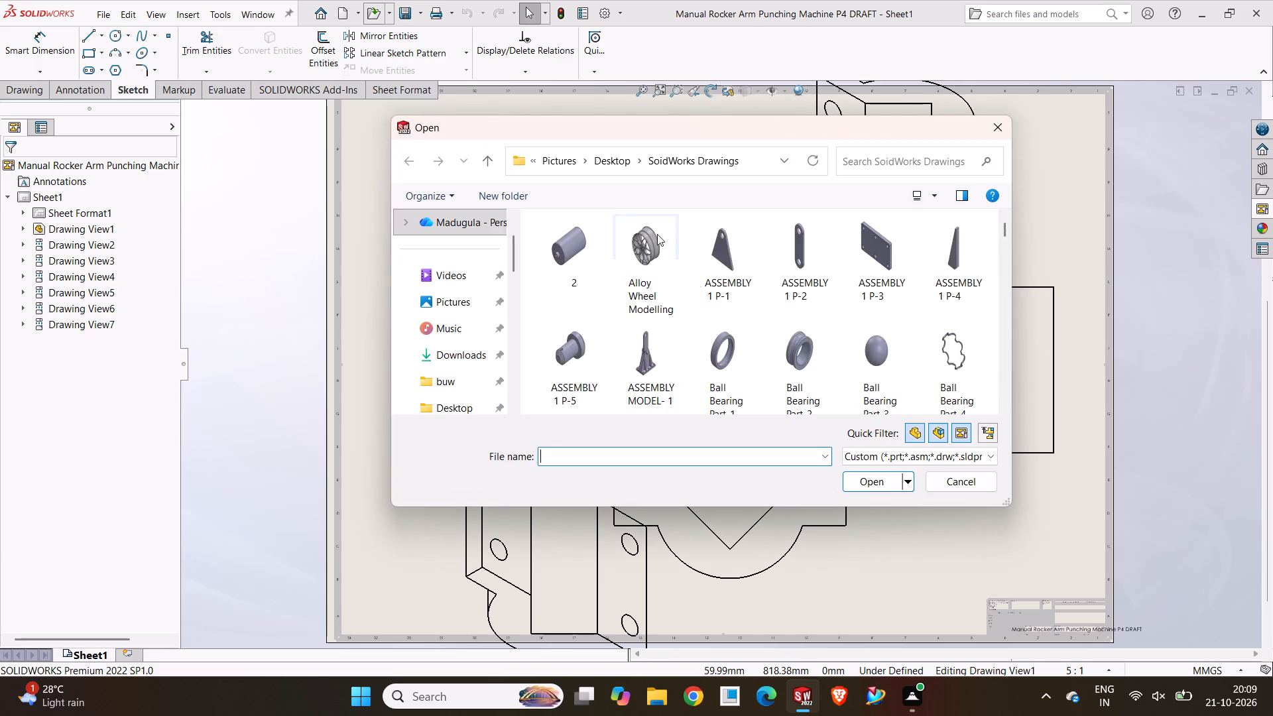
pyautogui.scroll(-6, 662, 251)
pyautogui.scroll(-2, 747, 296)
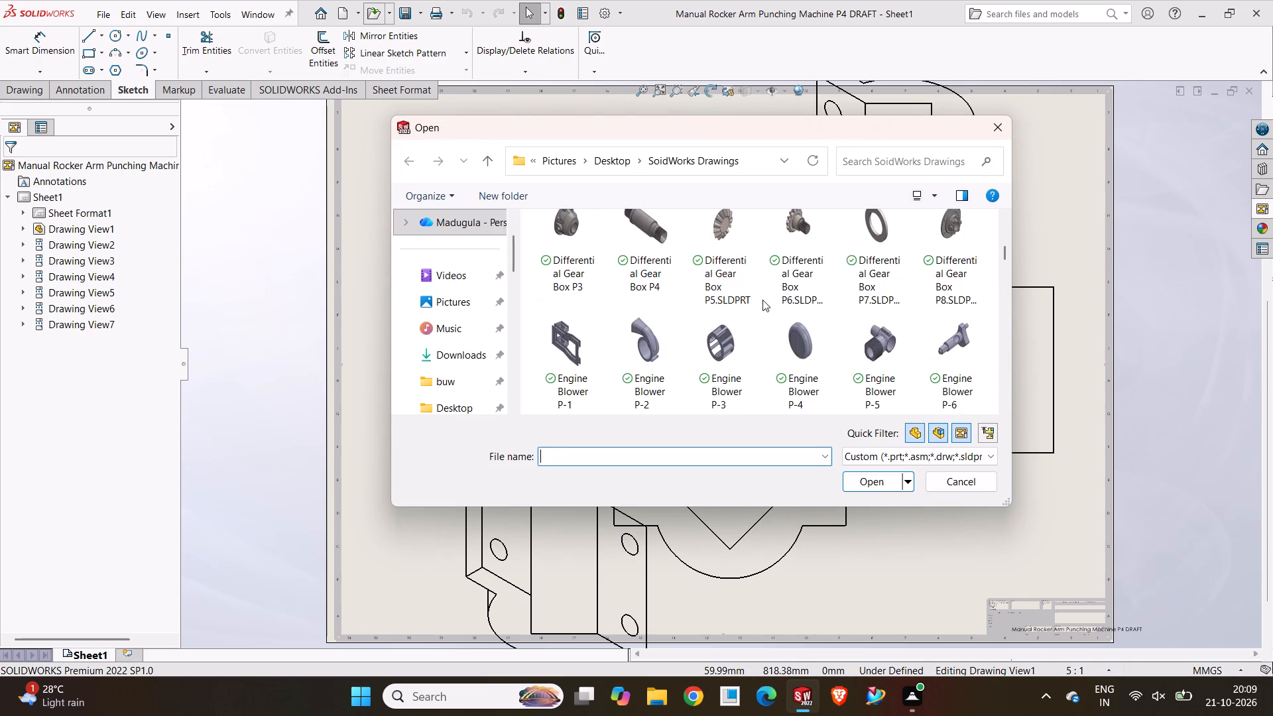
pyautogui.scroll(-12, 773, 302)
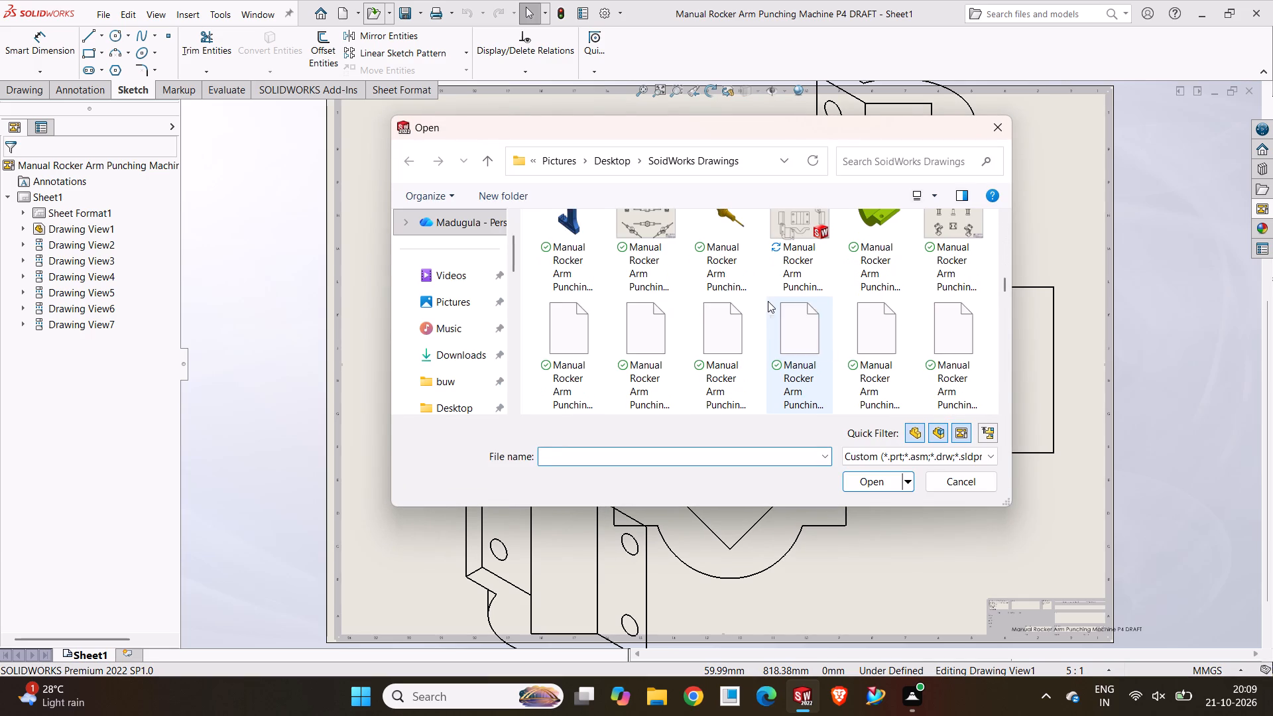
pyautogui.scroll(-1, 828, 346)
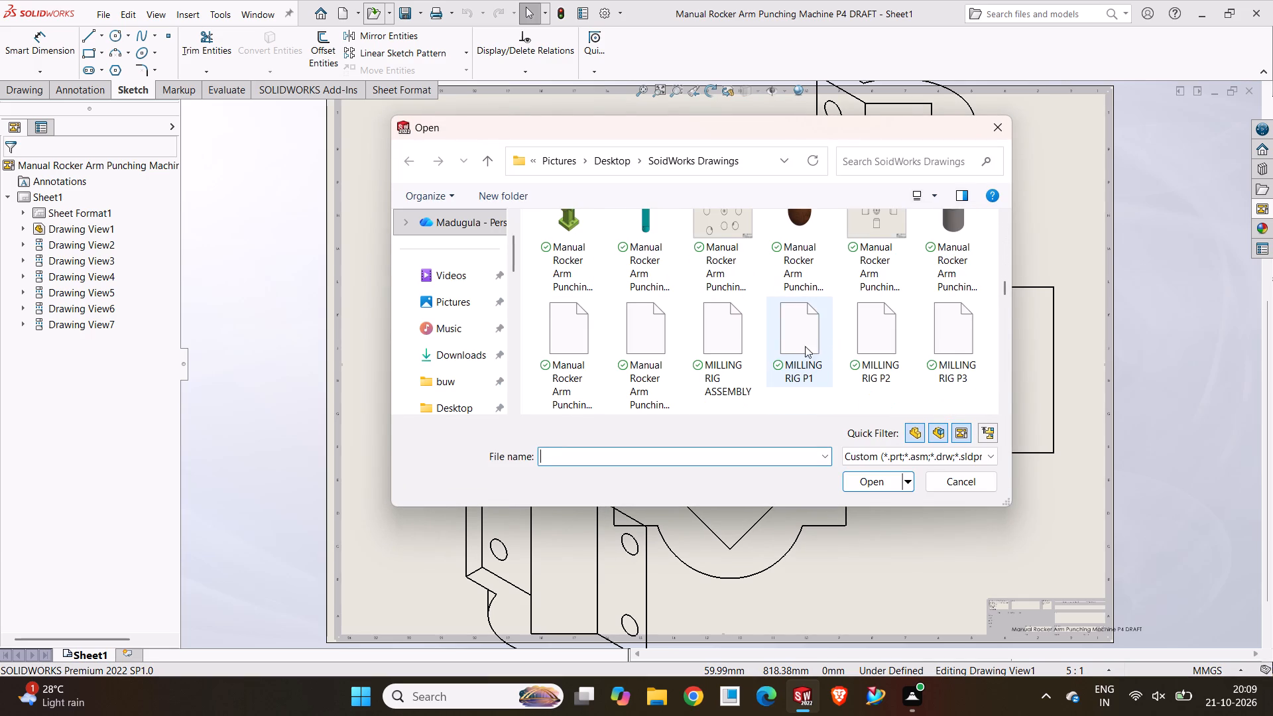
pyautogui.scroll(1, 627, 327)
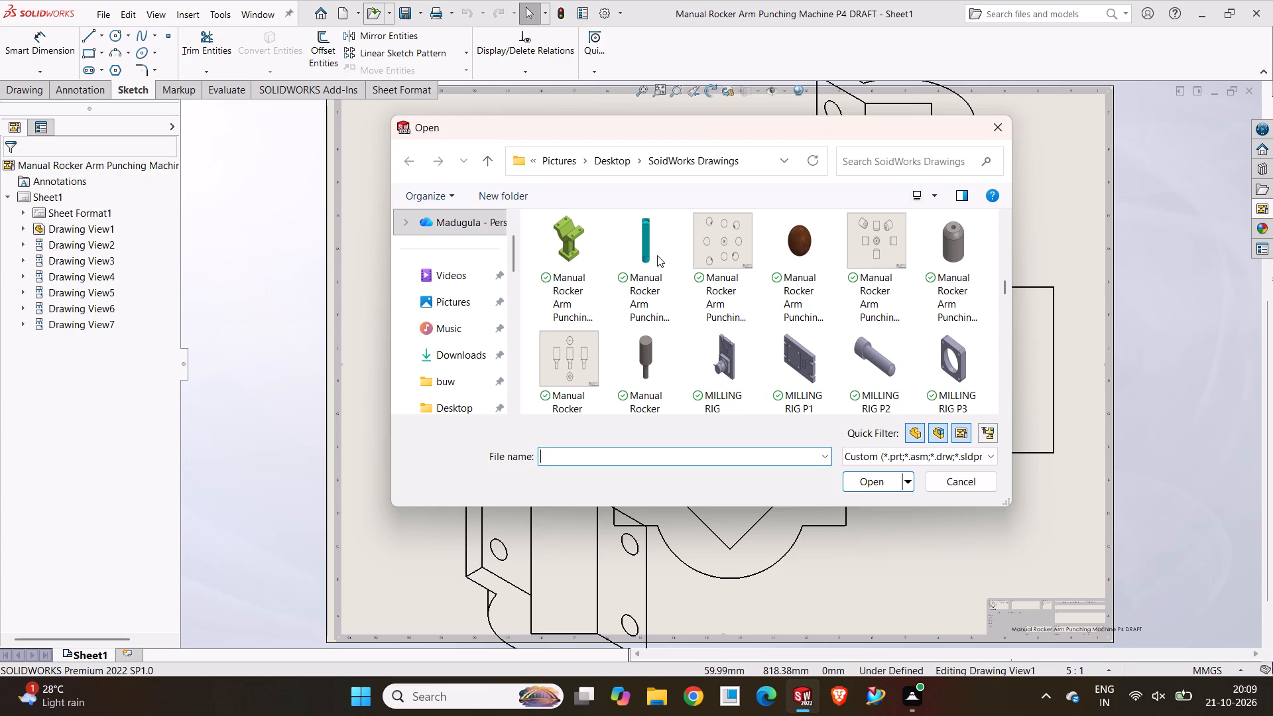
pyautogui.scroll(1, 650, 261)
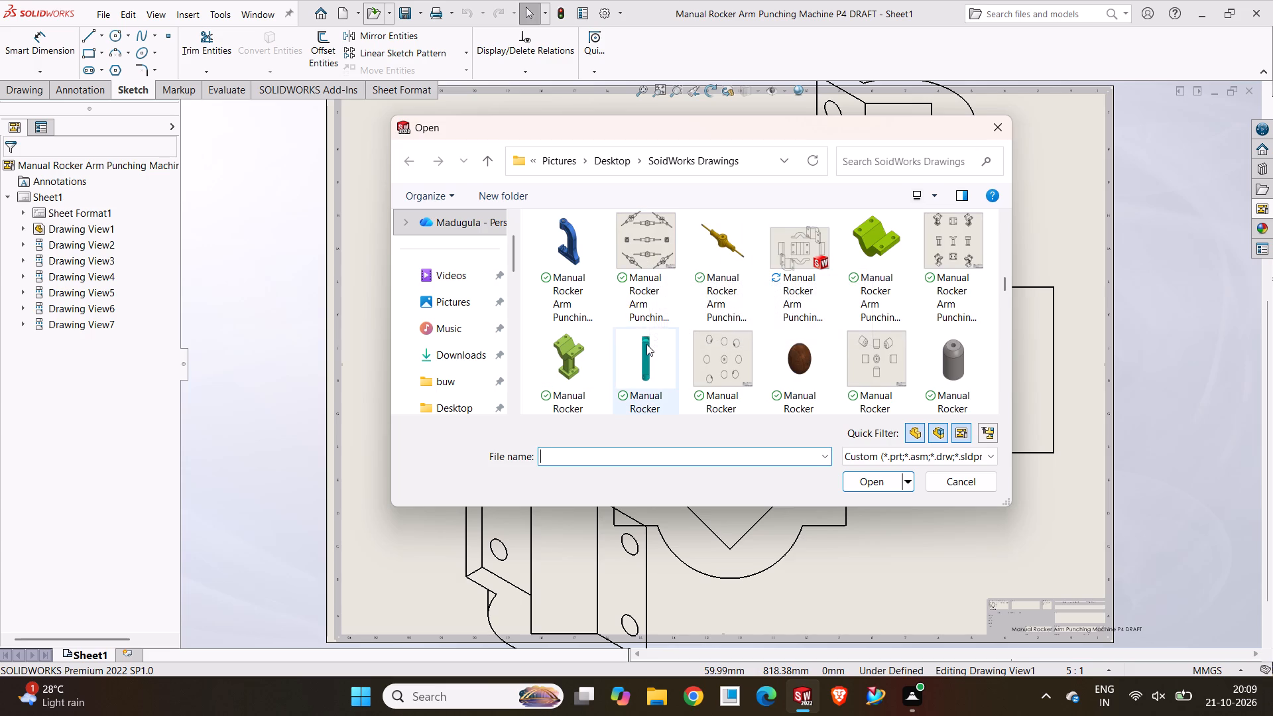
pyautogui.click(646, 344)
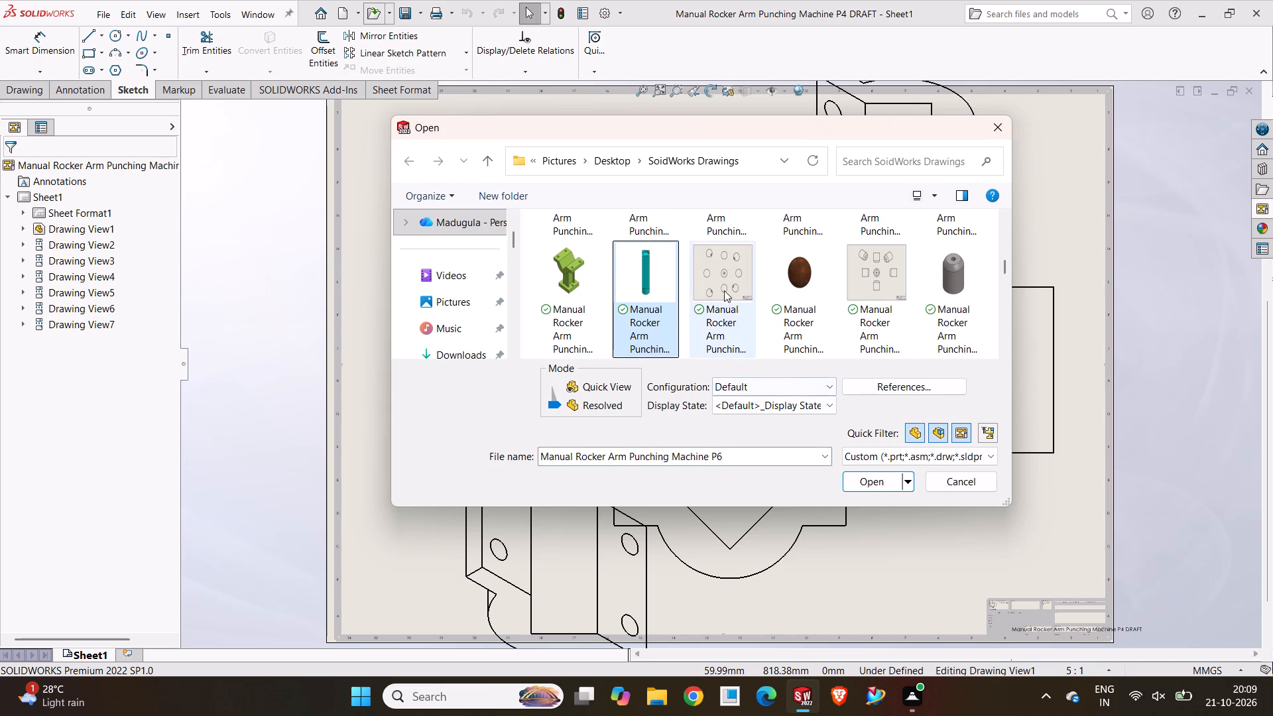
pyautogui.scroll(2, 711, 280)
pyautogui.click(865, 255)
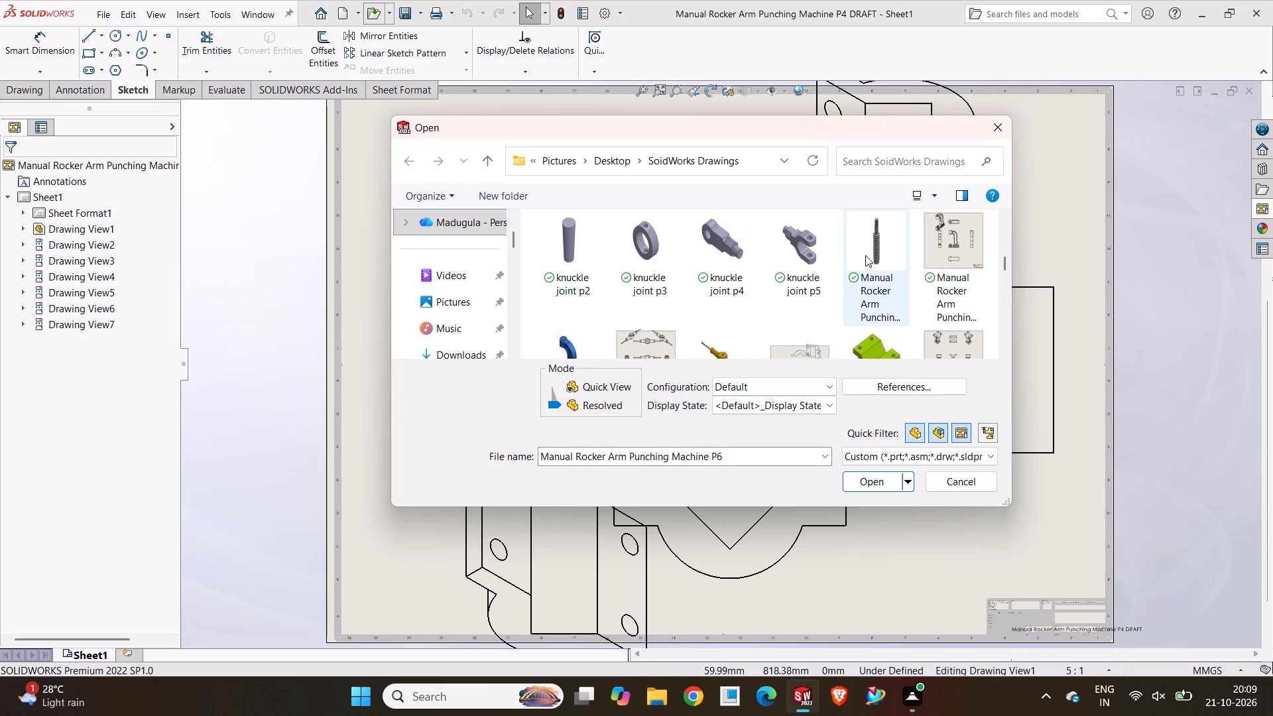
pyautogui.click(866, 478)
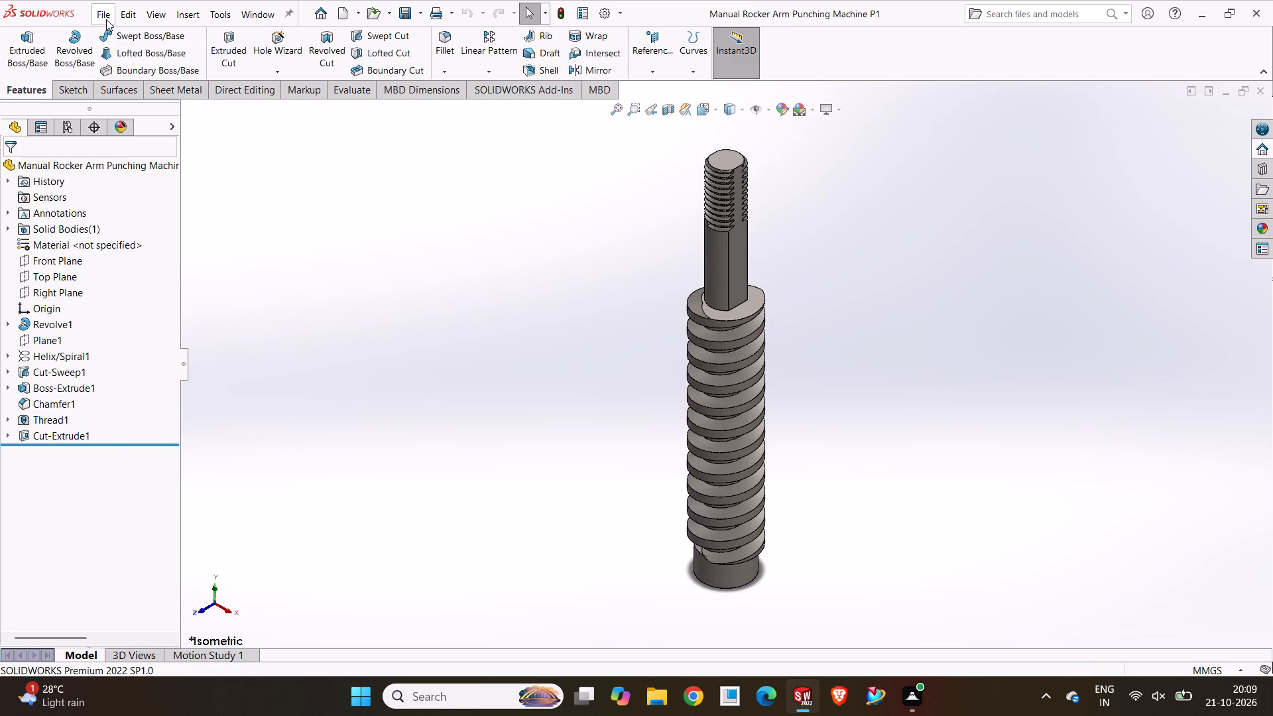
# Create a drawing from the P1 part on a standard A0 (ISO) sheet.
pyautogui.click(104, 17)
pyautogui.click(142, 121)
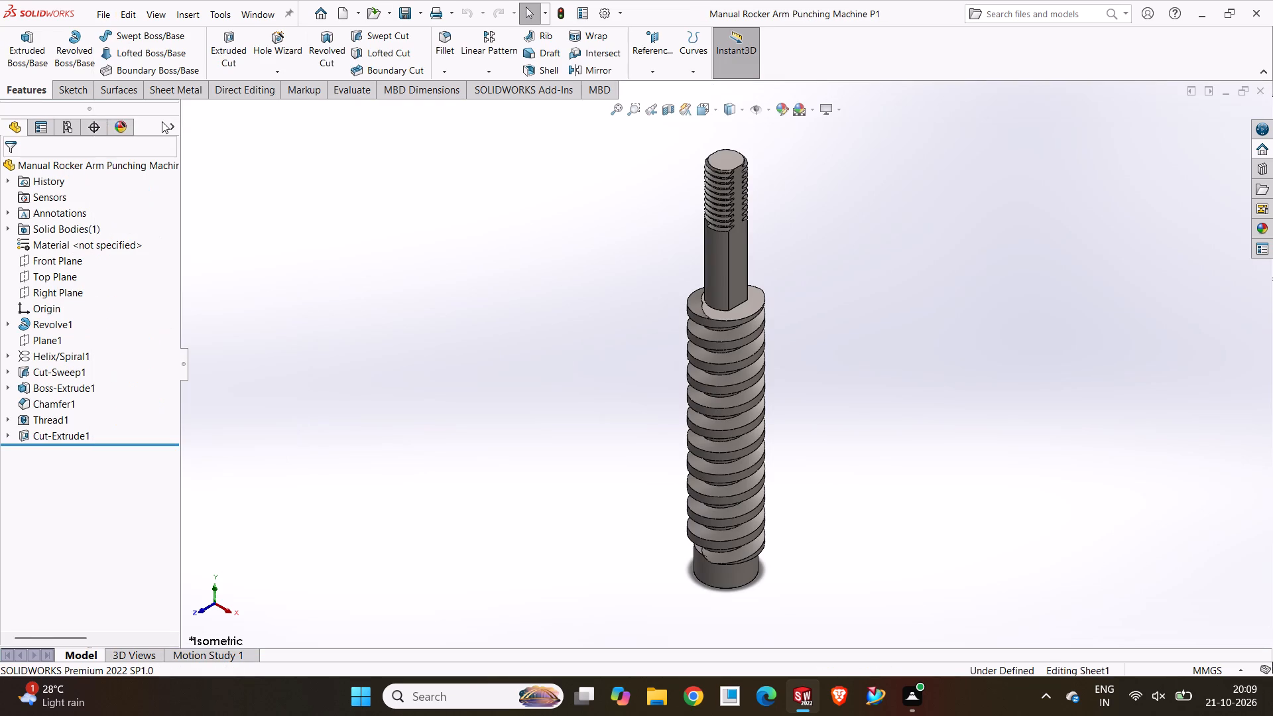
pyautogui.click(673, 451)
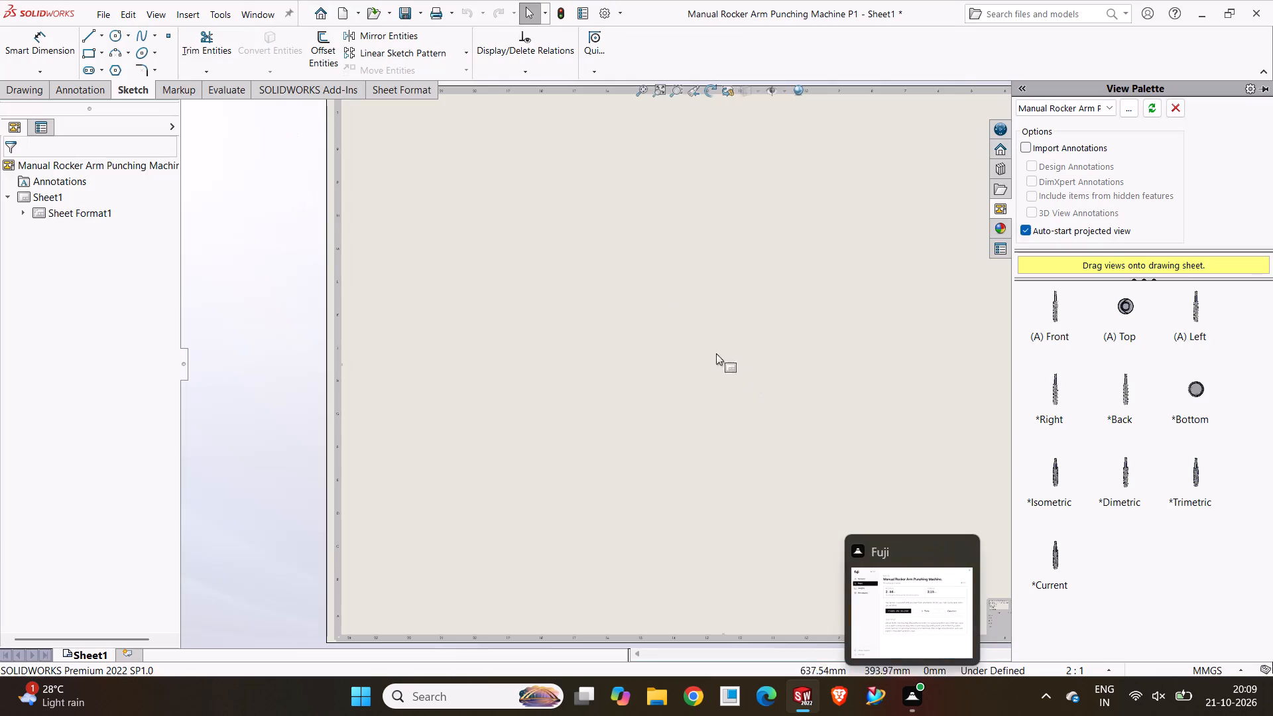
# Place the P1 front view mid-sheet with projected views on both sides, above and below, plus pictorial views at lower right and upper left.
pyautogui.moveTo(1066, 317); pyautogui.dragTo(874, 331)
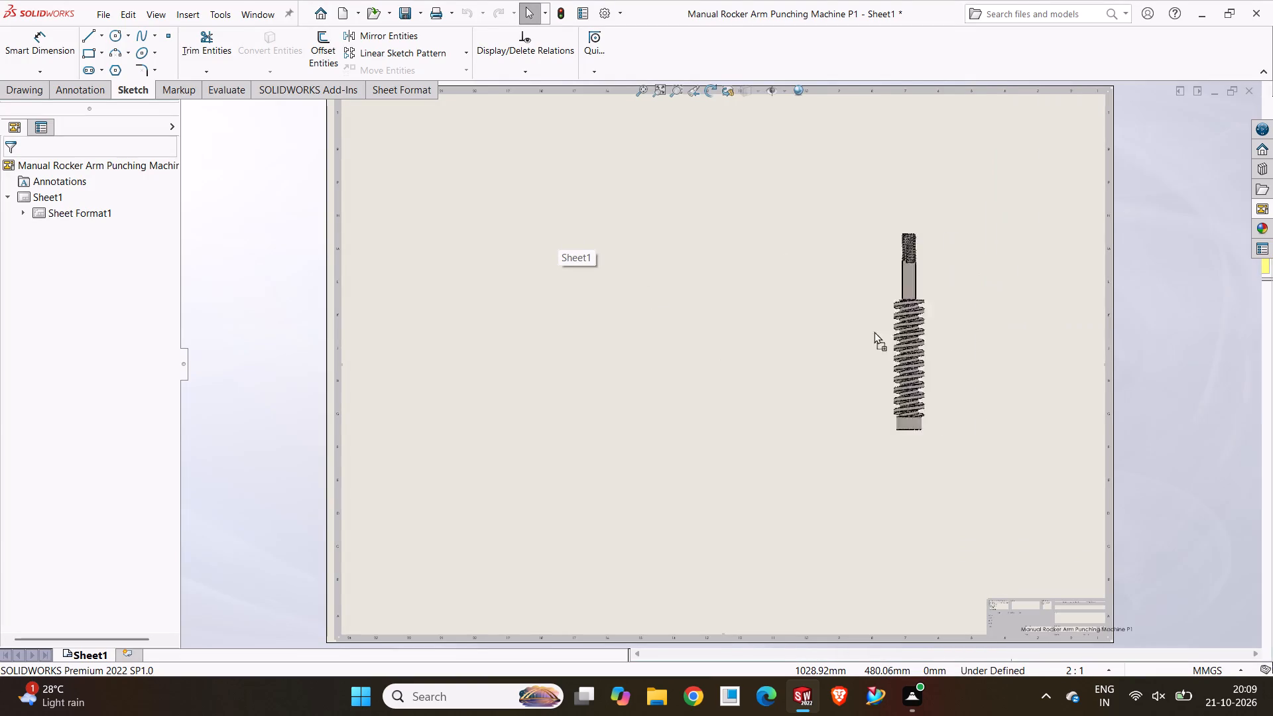
pyautogui.moveTo(874, 331); pyautogui.dragTo(709, 340)
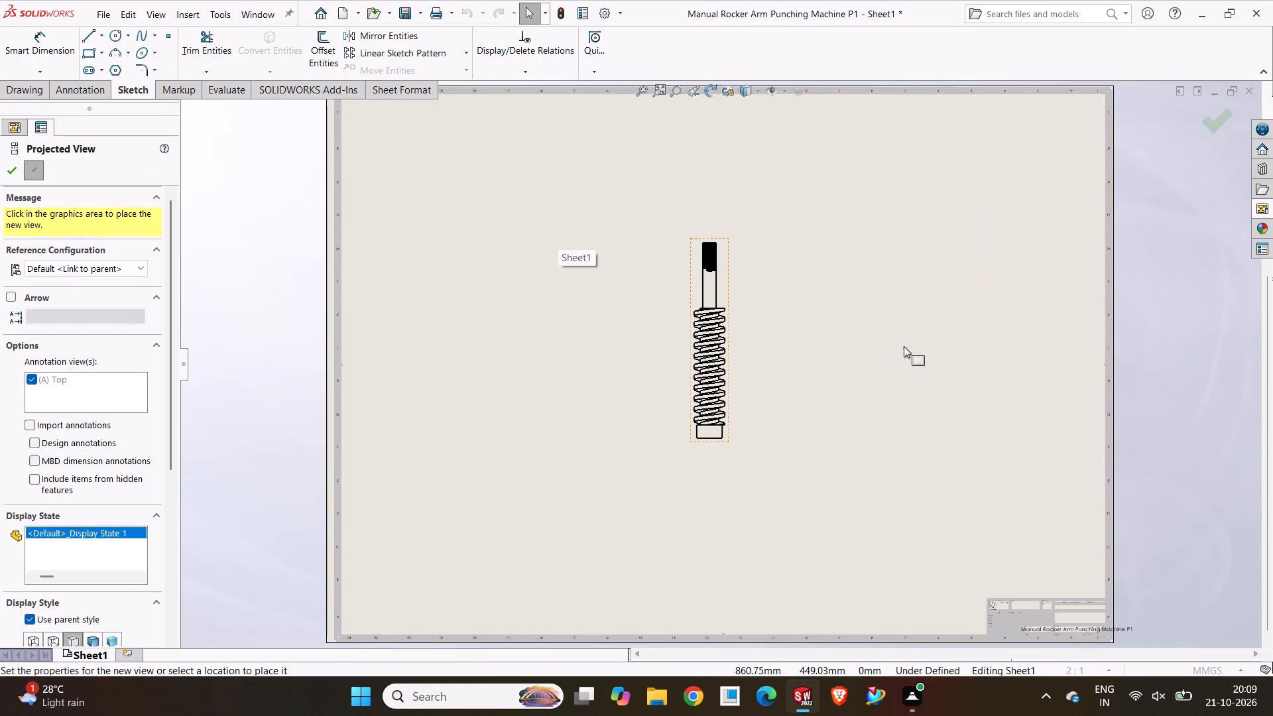
pyautogui.click(922, 356)
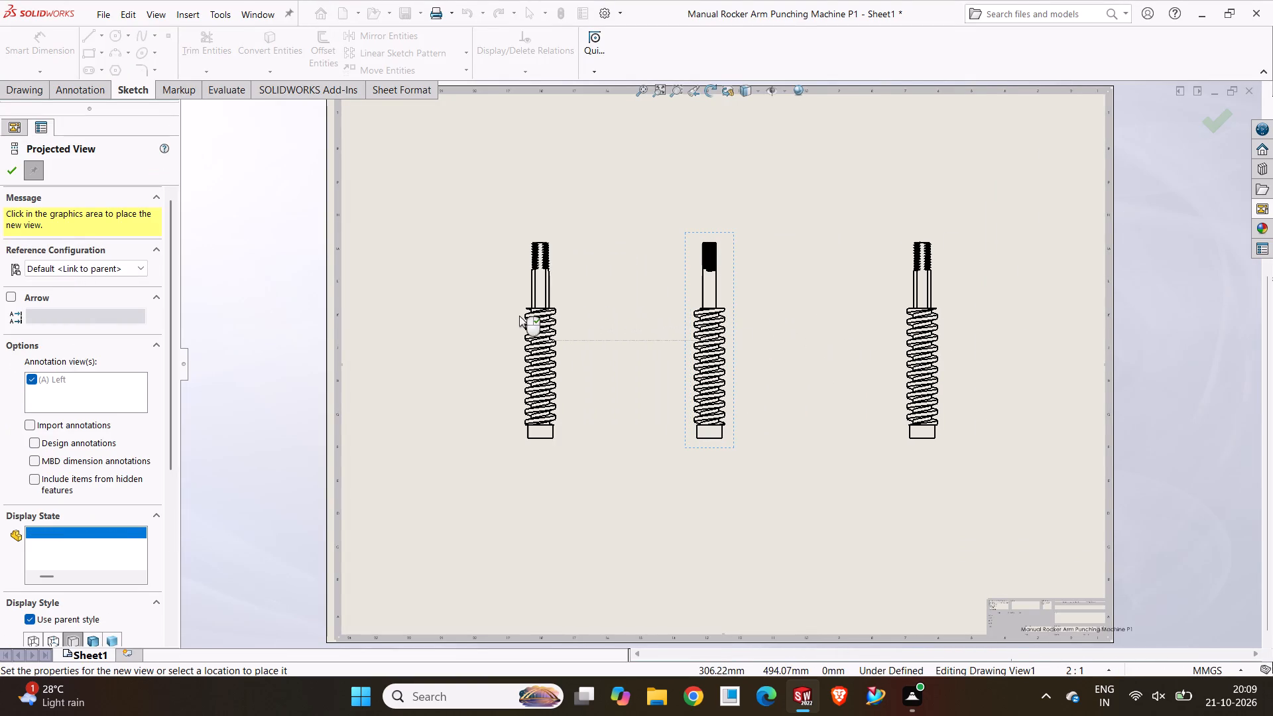
pyautogui.click(519, 316)
pyautogui.click(713, 165)
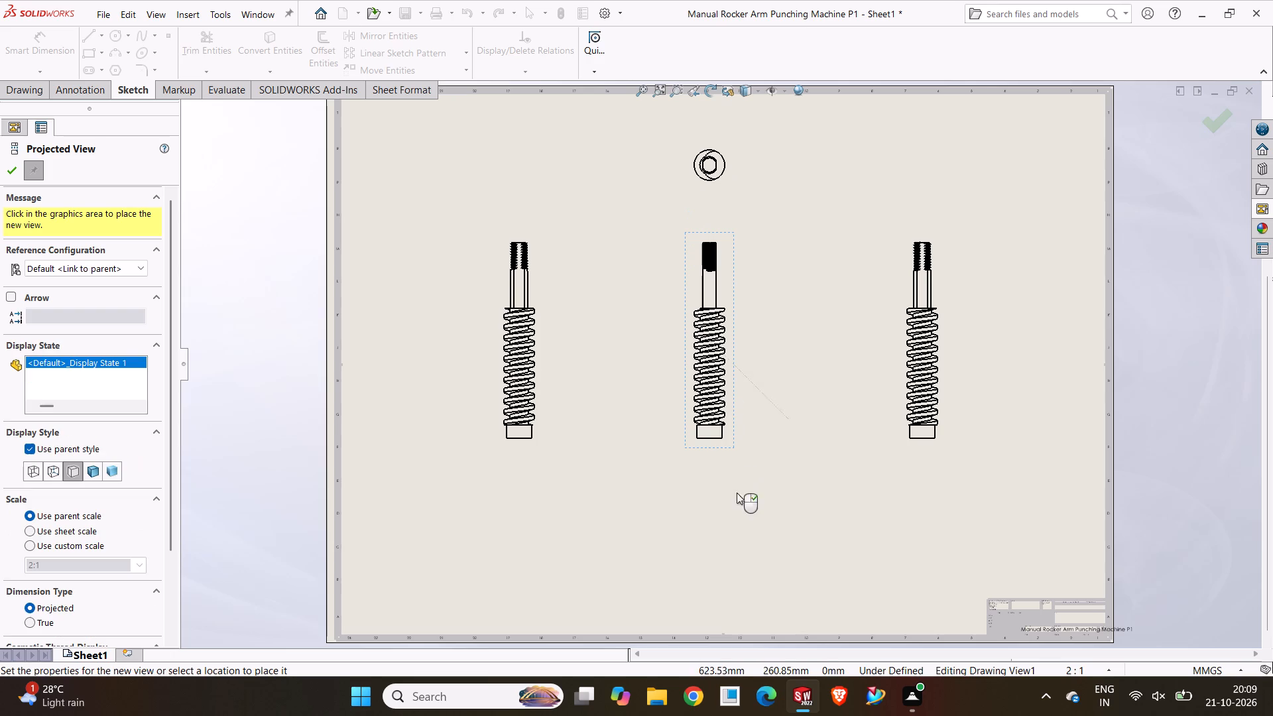
pyautogui.click(719, 510)
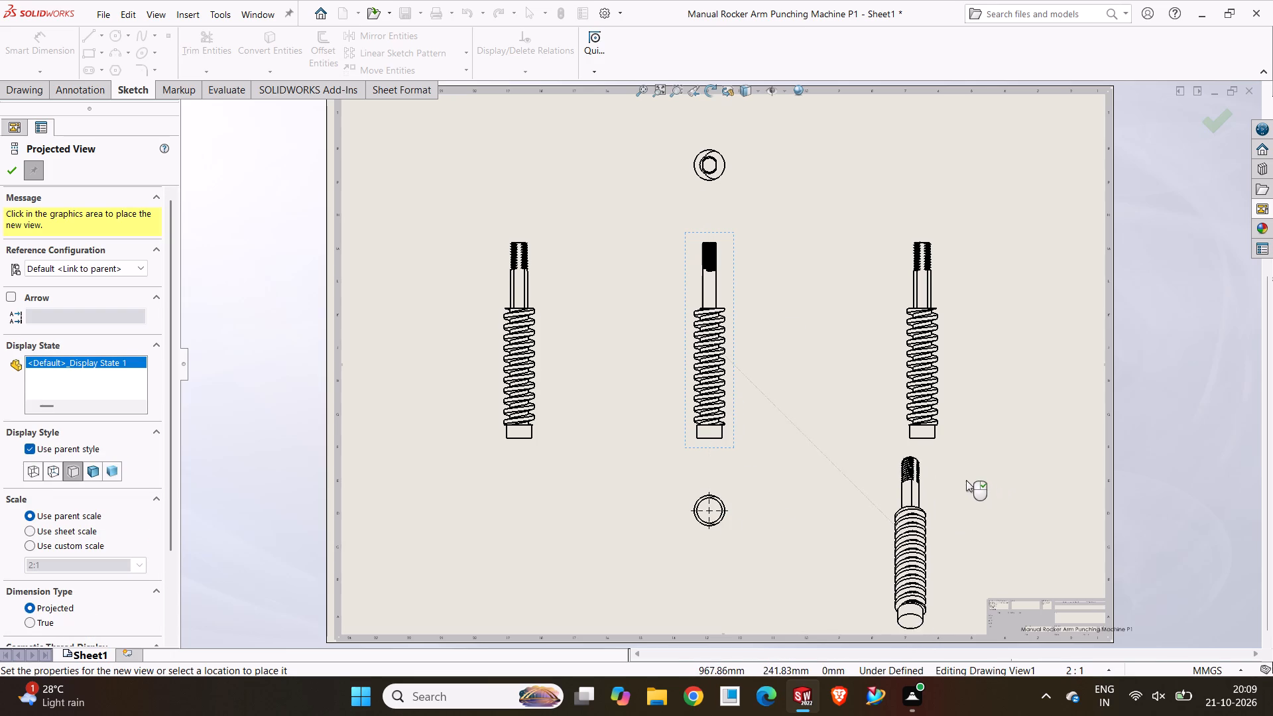
pyautogui.click(938, 479)
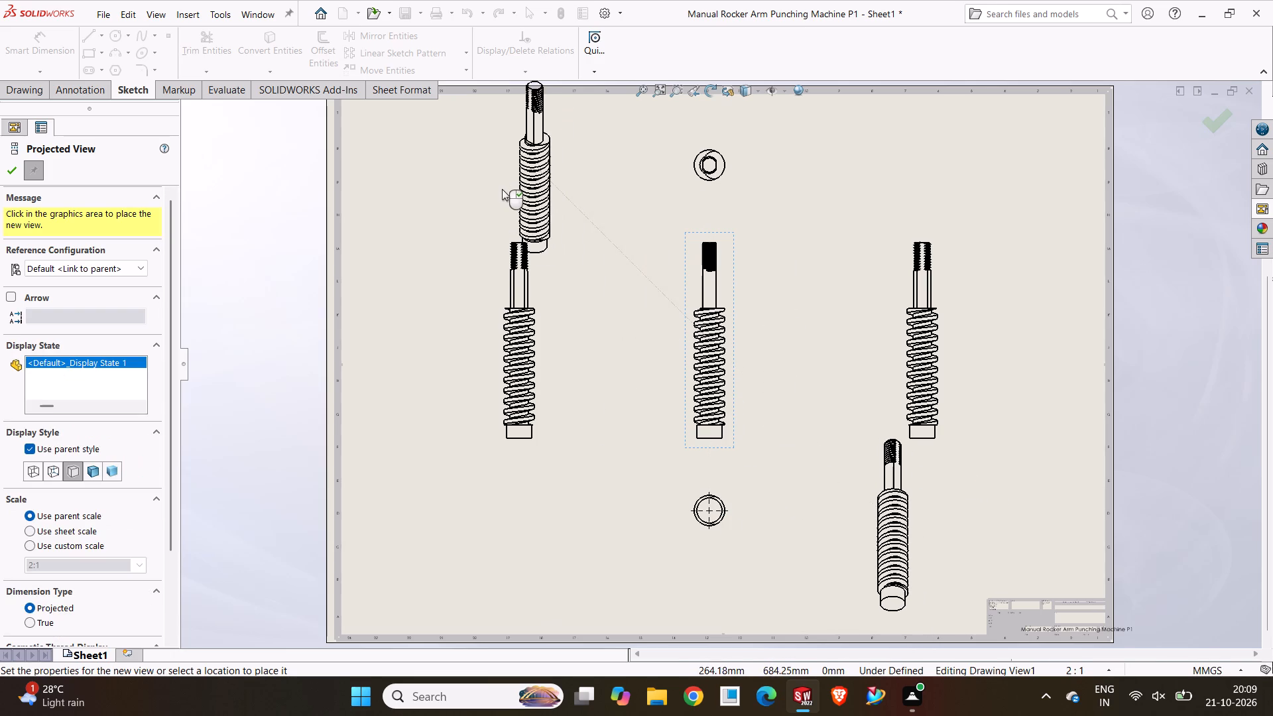
pyautogui.click(526, 200)
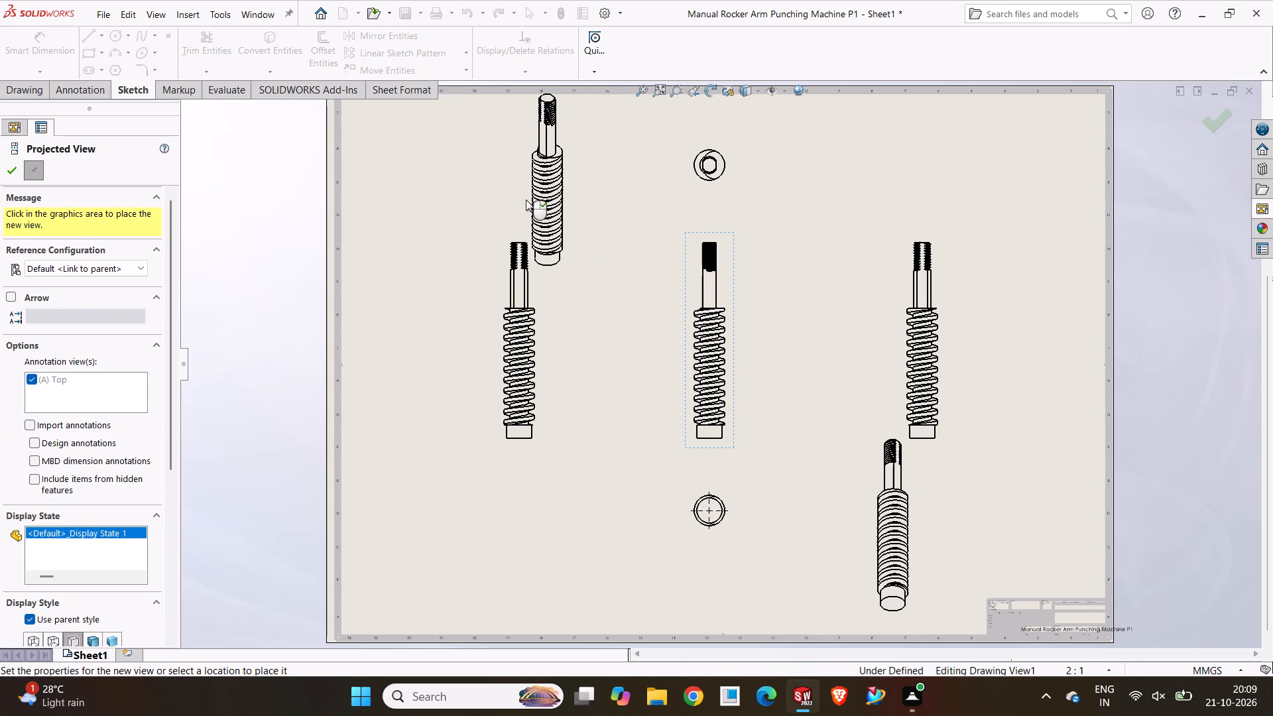
pyautogui.press('Escape')
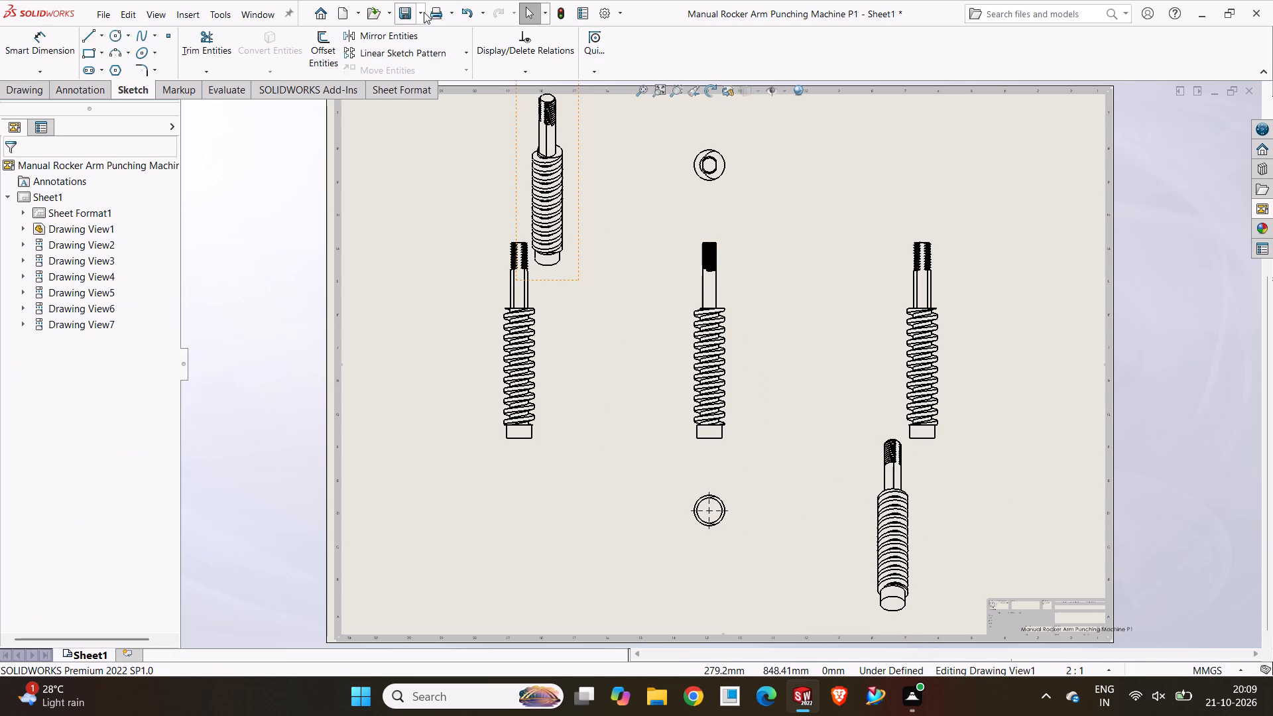
# Save the drawing as Manual Rocker Arm Punching Machine P1 DRAFT in the SoidWorks Drawings folder.
pyautogui.click(422, 11)
pyautogui.click(424, 50)
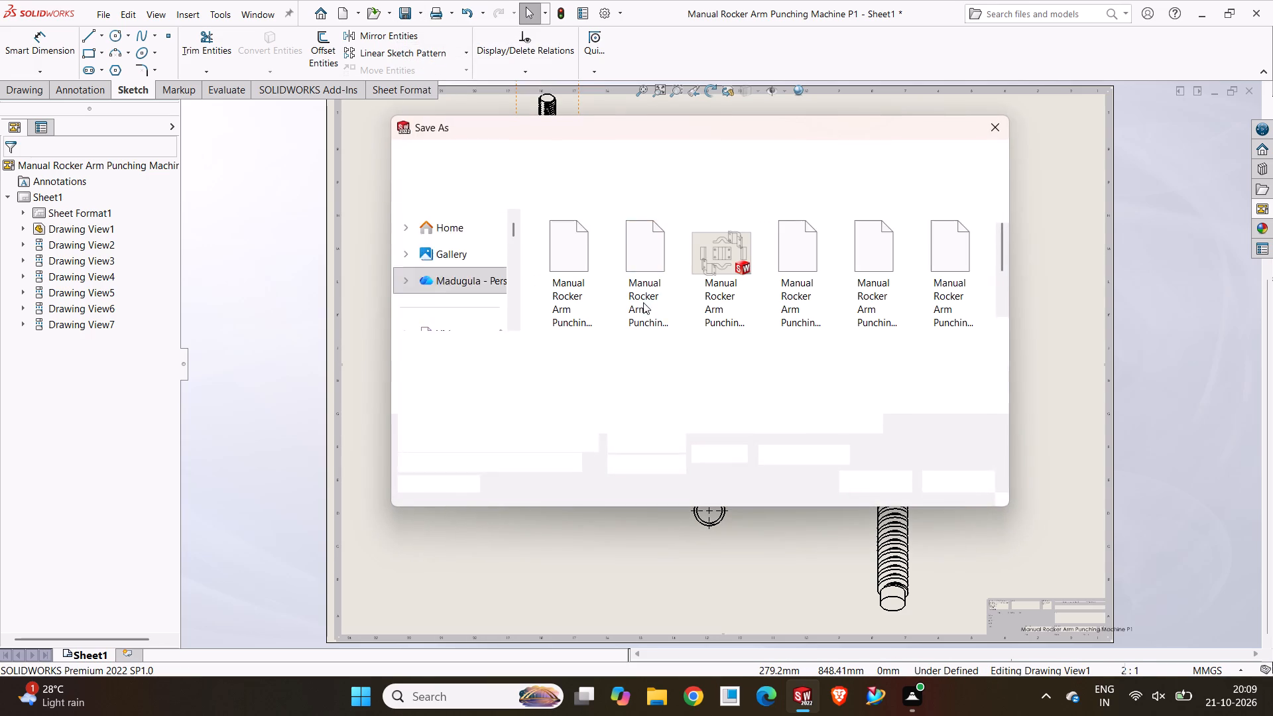
pyautogui.click(708, 351)
pyautogui.press('space')
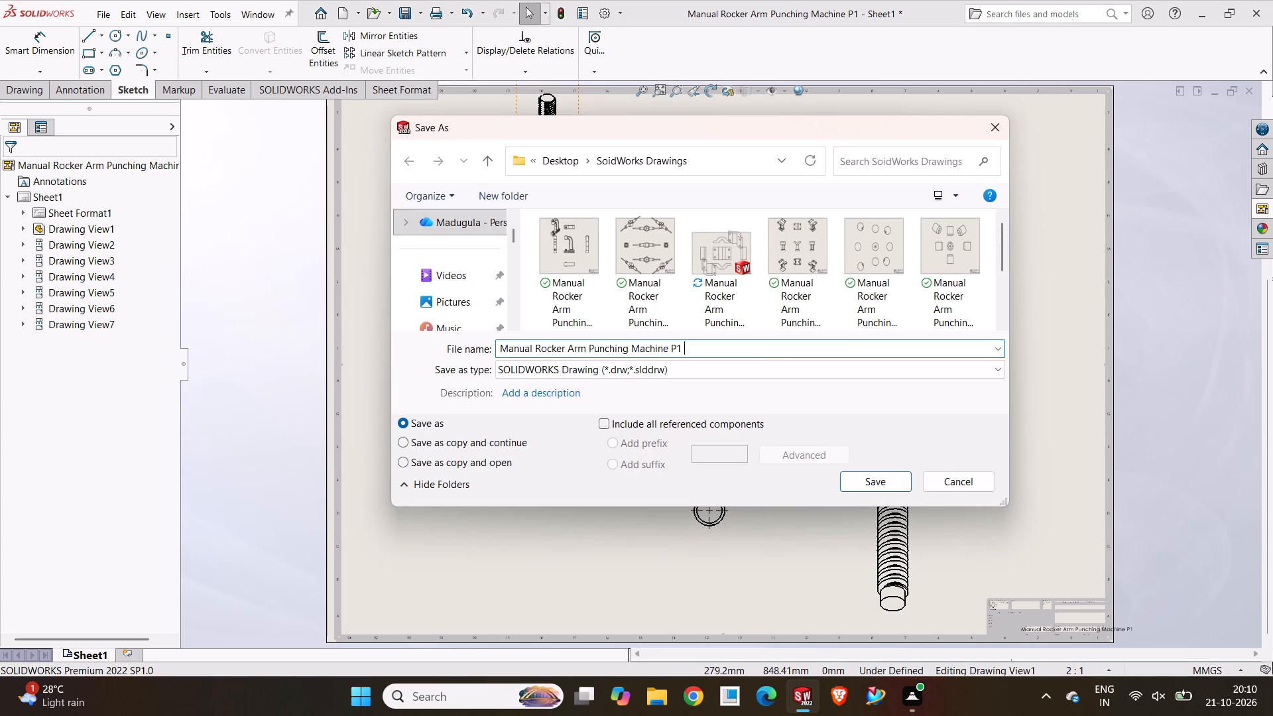
pyautogui.press('d')
pyautogui.press('r')
pyautogui.write('AFT')
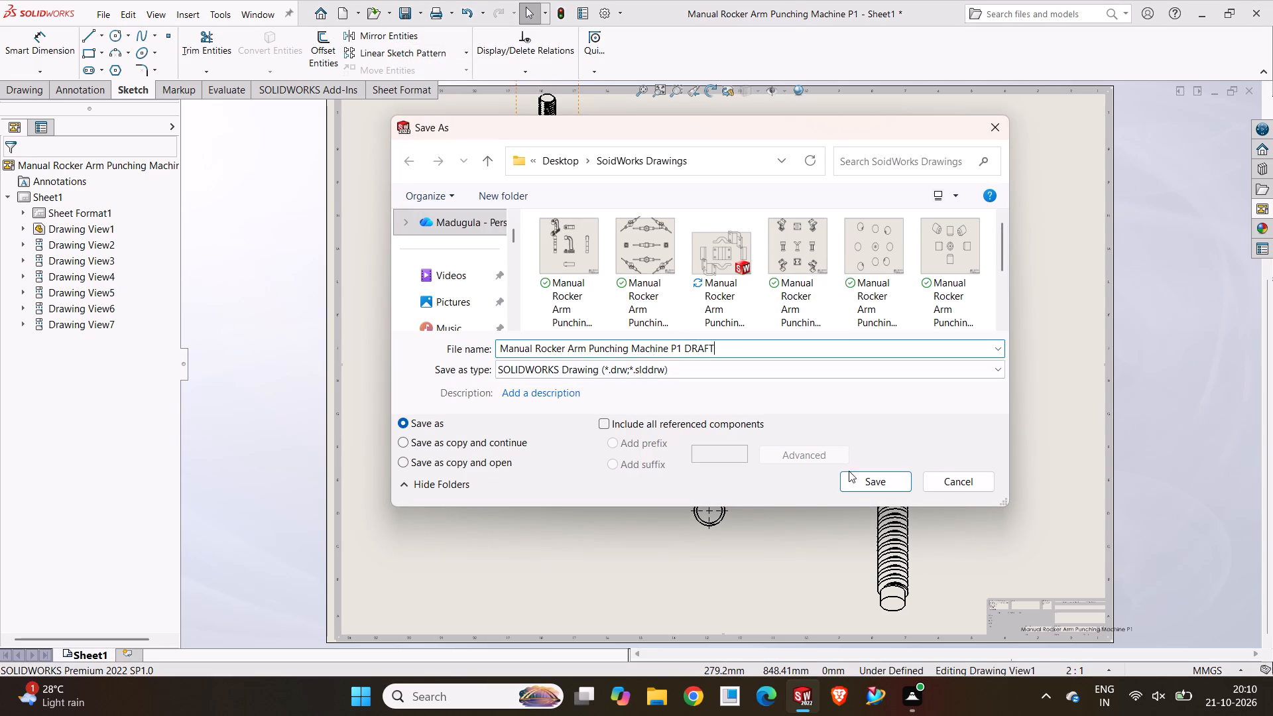
pyautogui.click(857, 481)
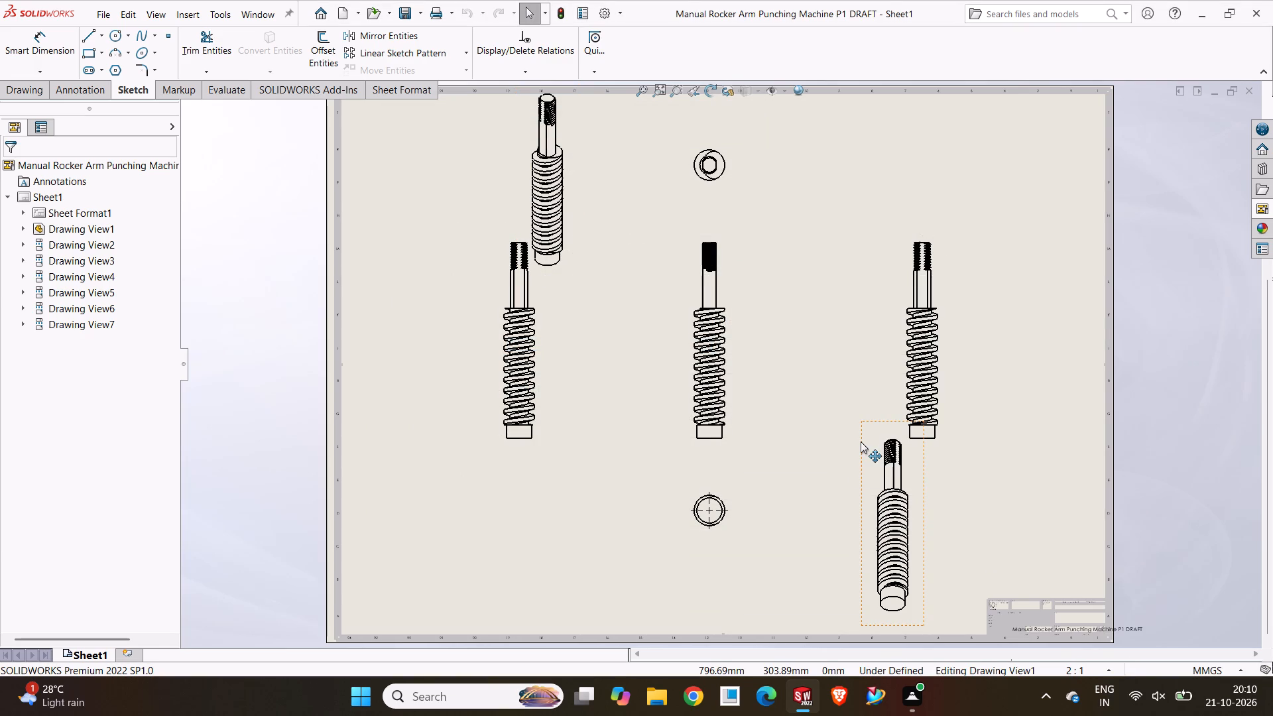
# Open the Manual Rocker Arm Punching Machine P6 part from the SoidWorks Drawings folder.
pyautogui.click(374, 9)
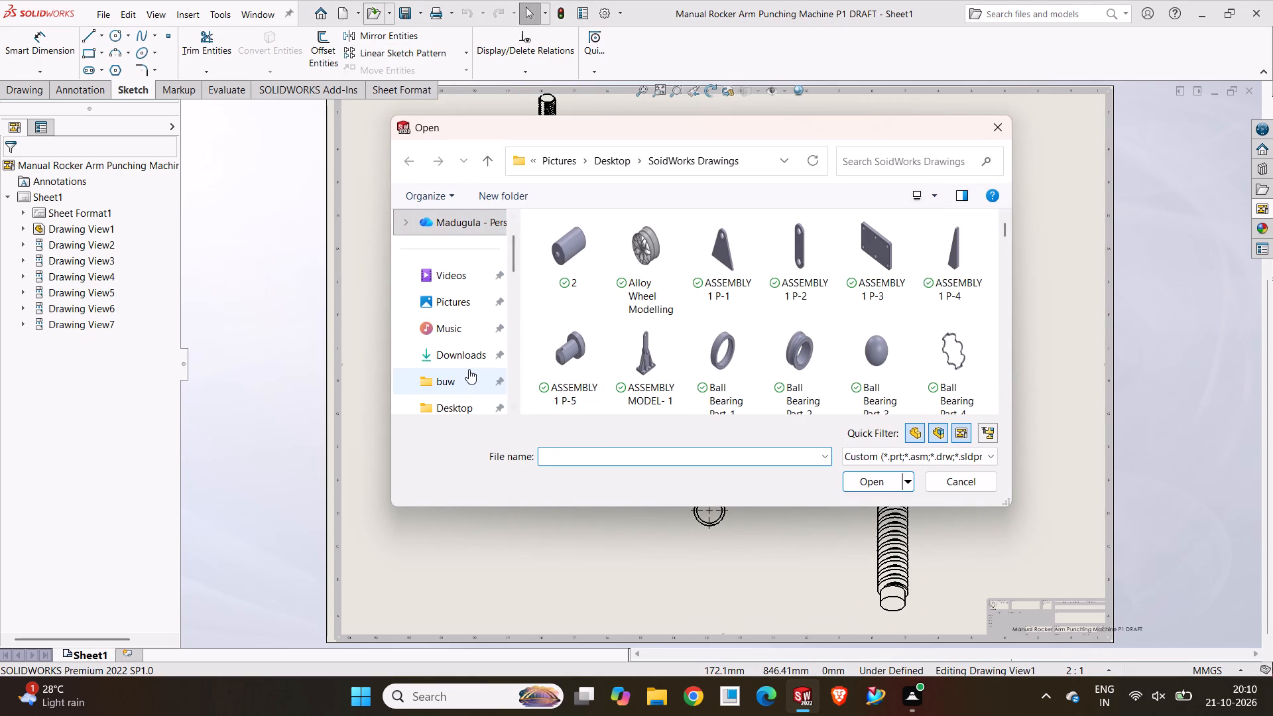
pyautogui.scroll(-20, 707, 322)
pyautogui.scroll(-3, 707, 322)
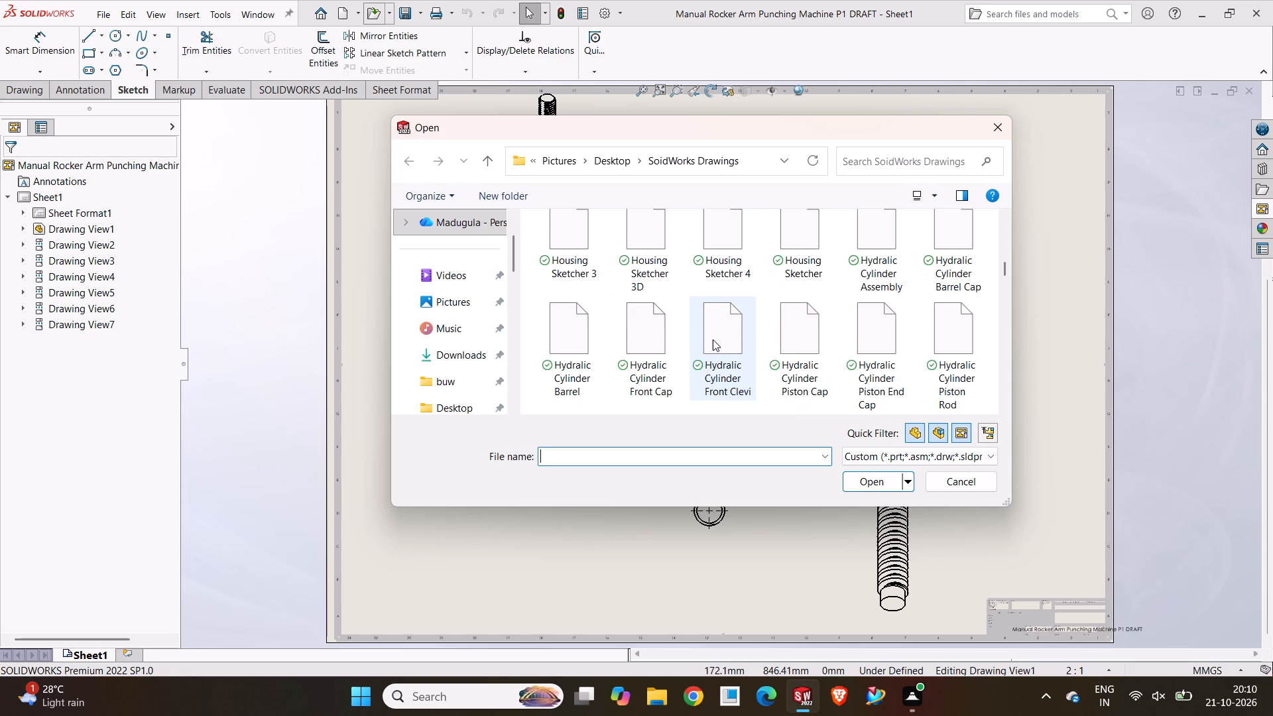
pyautogui.scroll(-7, 711, 338)
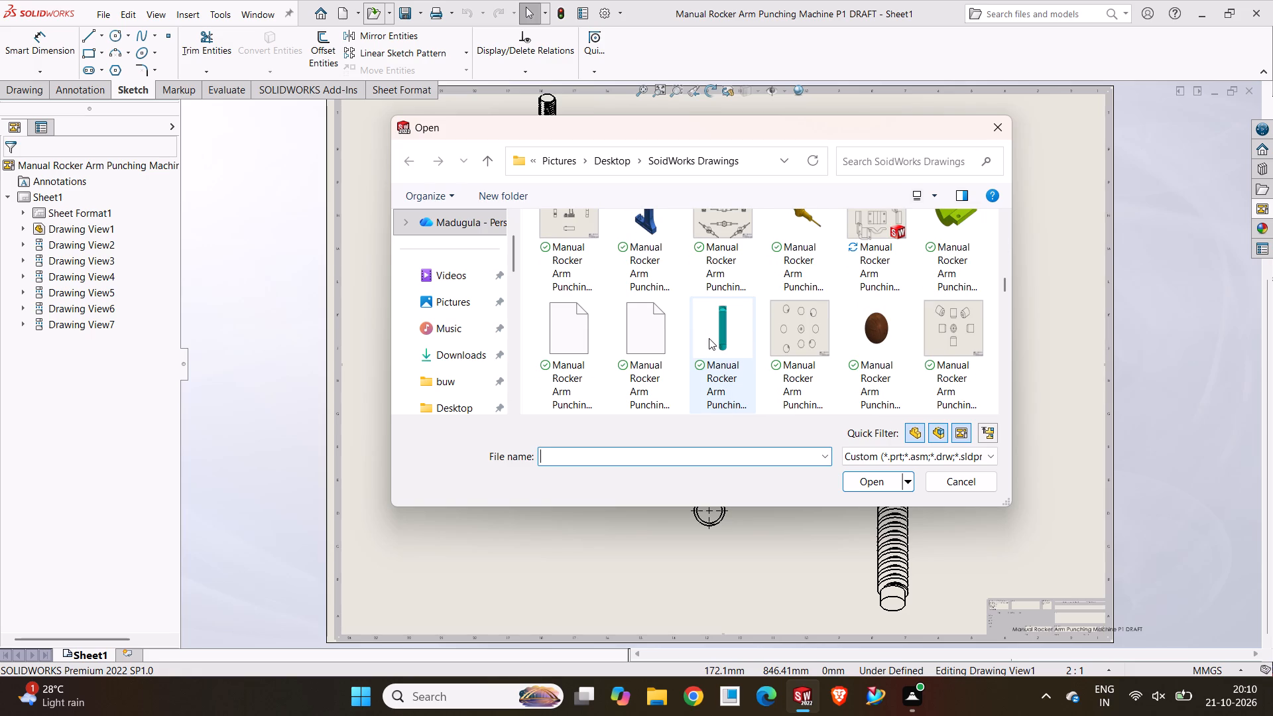
pyautogui.click(713, 335)
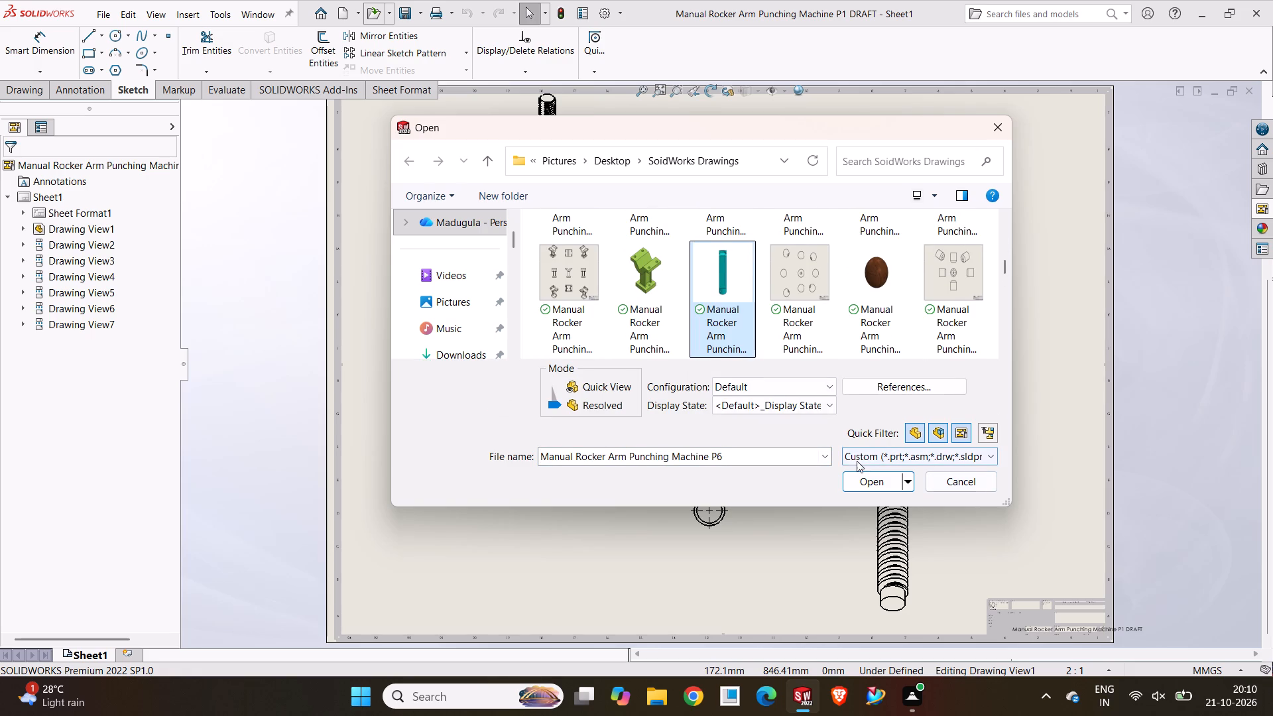
pyautogui.click(864, 482)
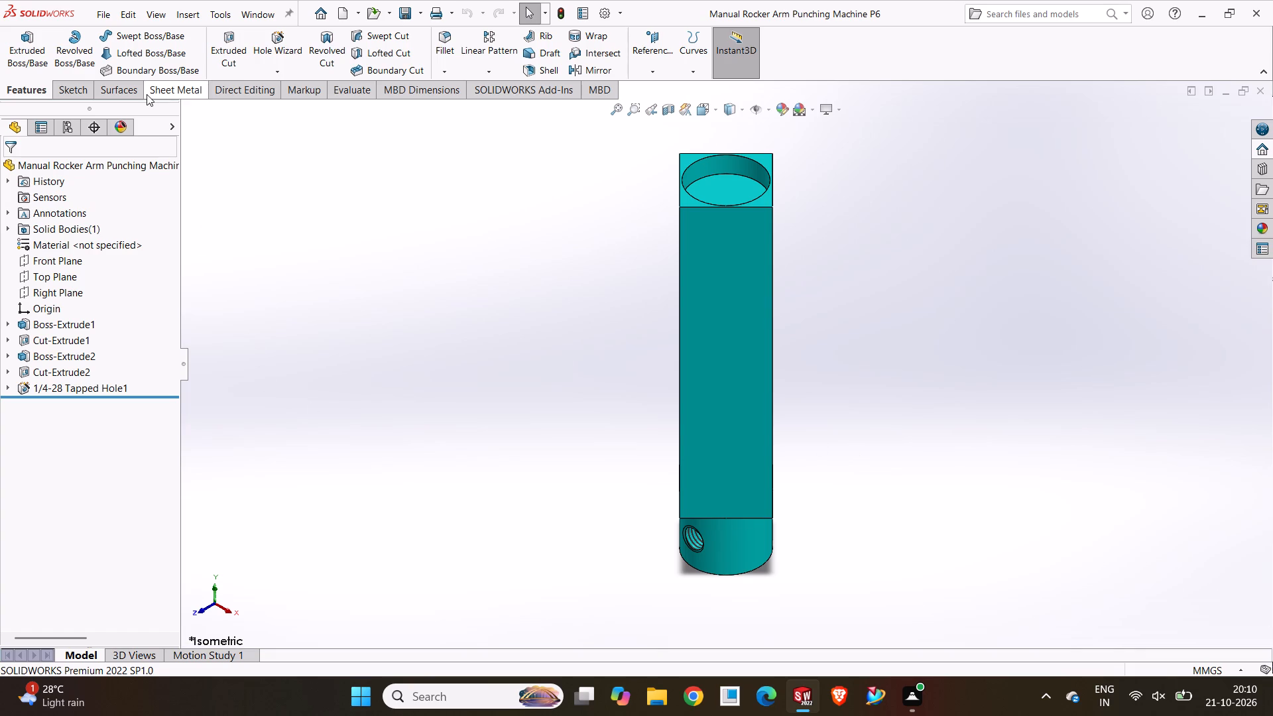
# Create a drawing from the P6 part on a standard A0 (ISO) sheet.
pyautogui.click(104, 14)
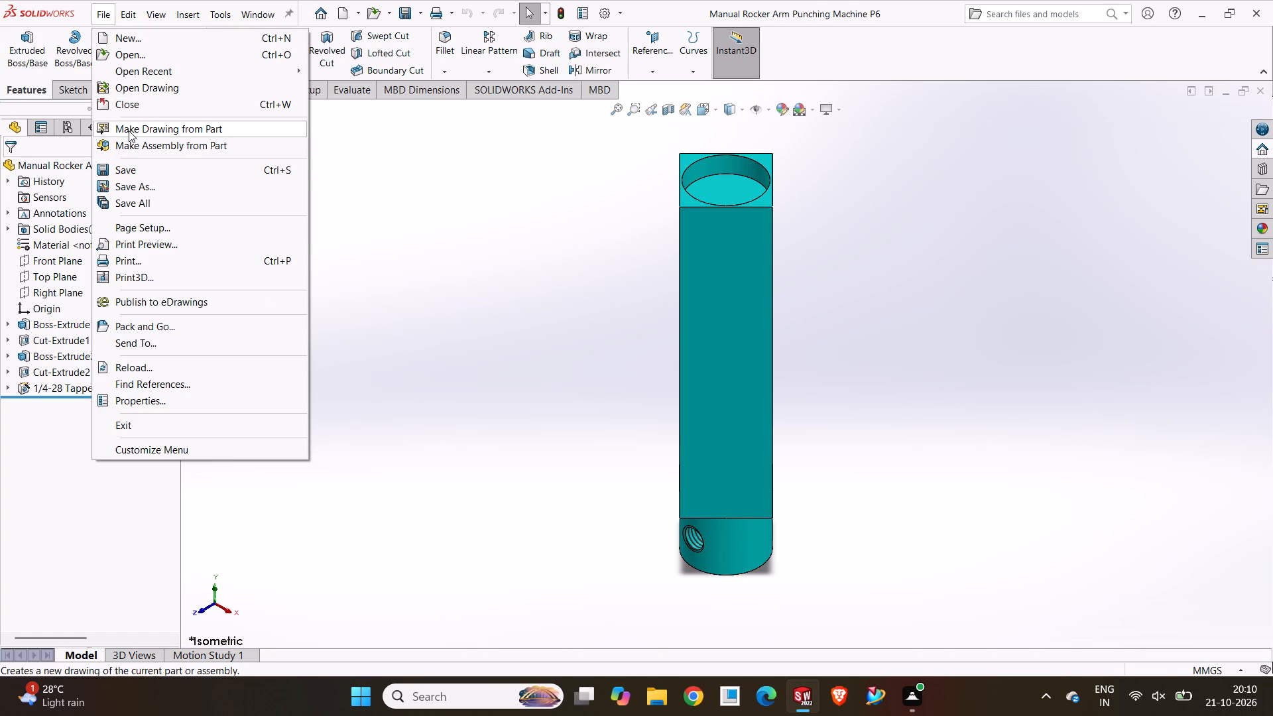
pyautogui.click(127, 127)
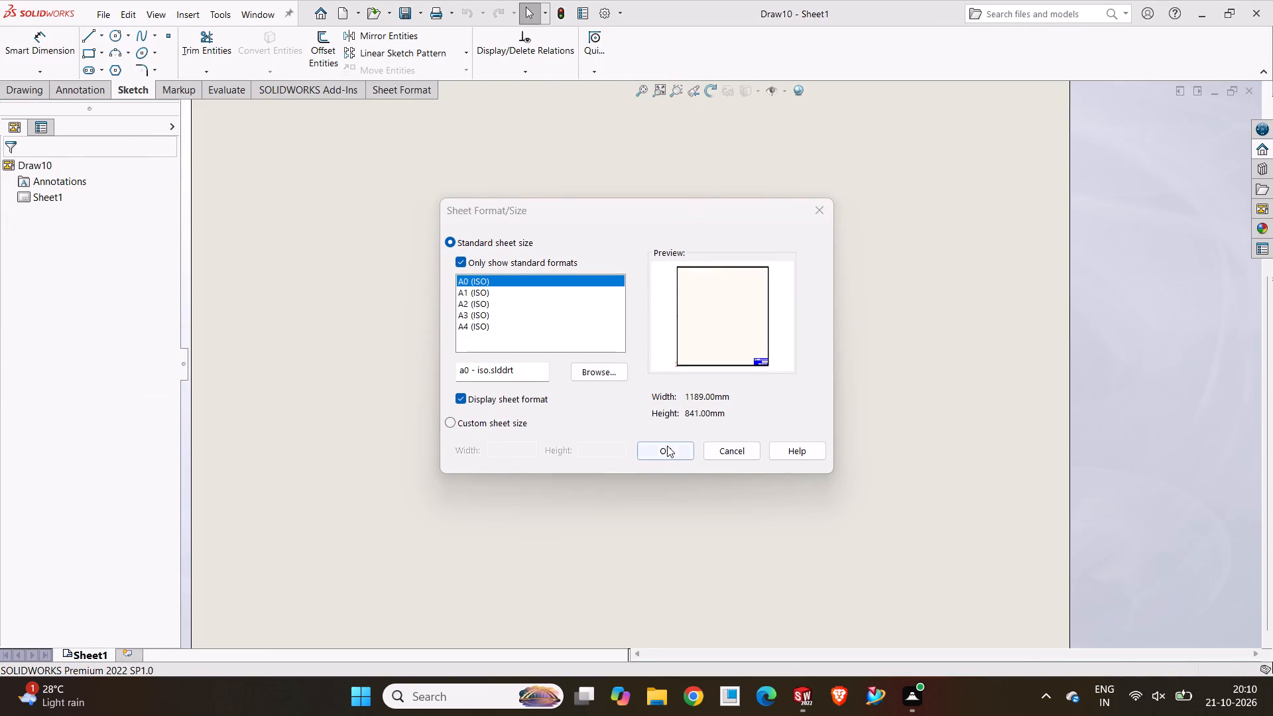
pyautogui.click(667, 446)
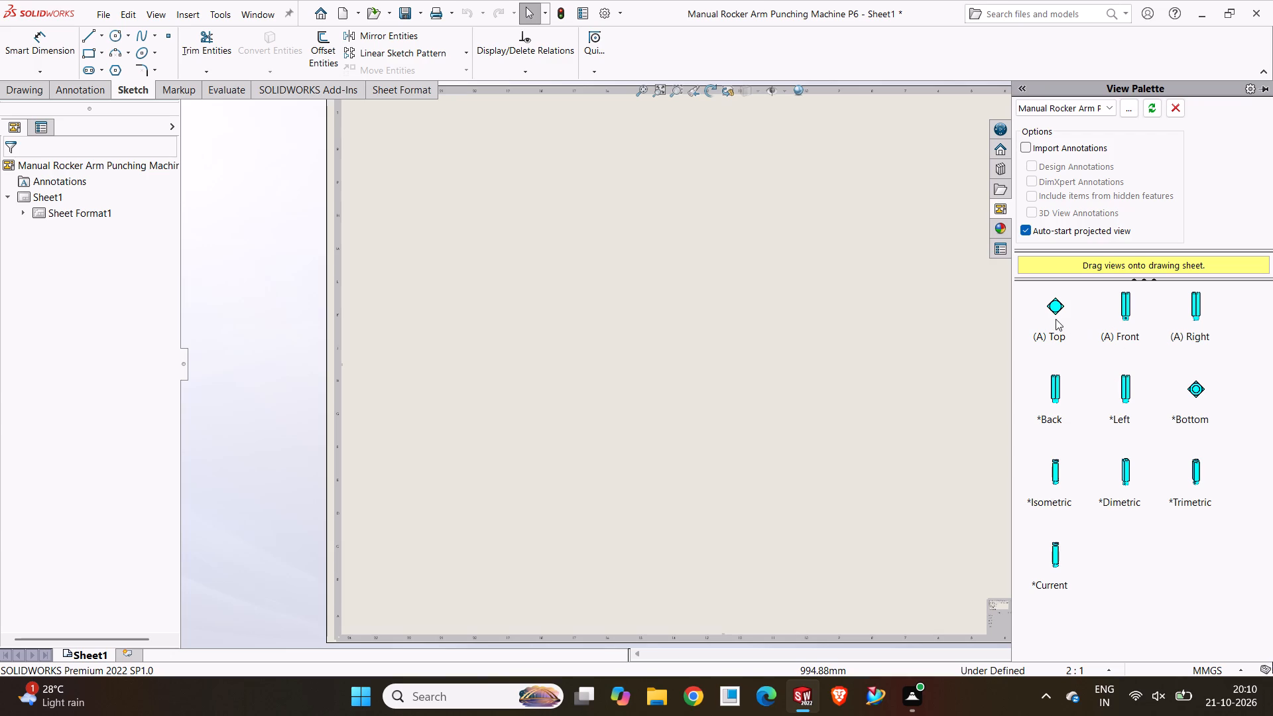
# Place the P6 front view mid-sheet with projected views on both sides, above and below, plus pictorial views toward all four sheet corners.
pyautogui.moveTo(1126, 310); pyautogui.dragTo(743, 351)
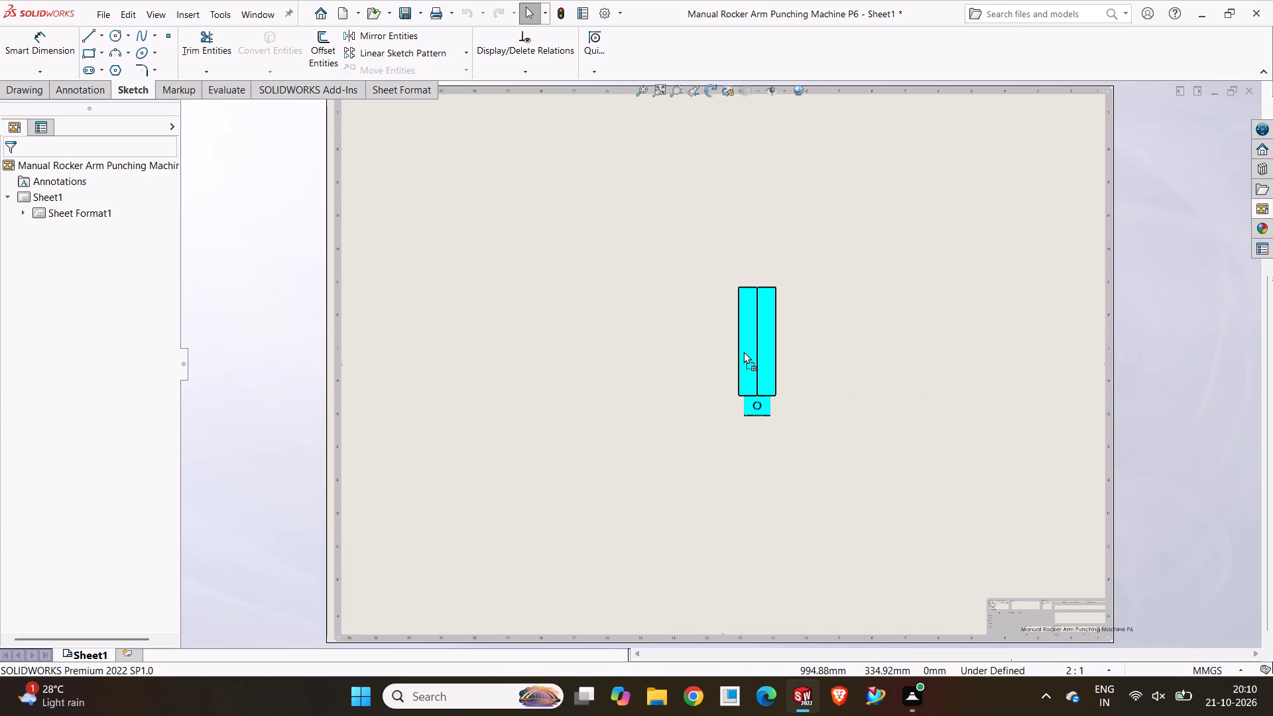
pyautogui.moveTo(743, 351); pyautogui.dragTo(719, 351)
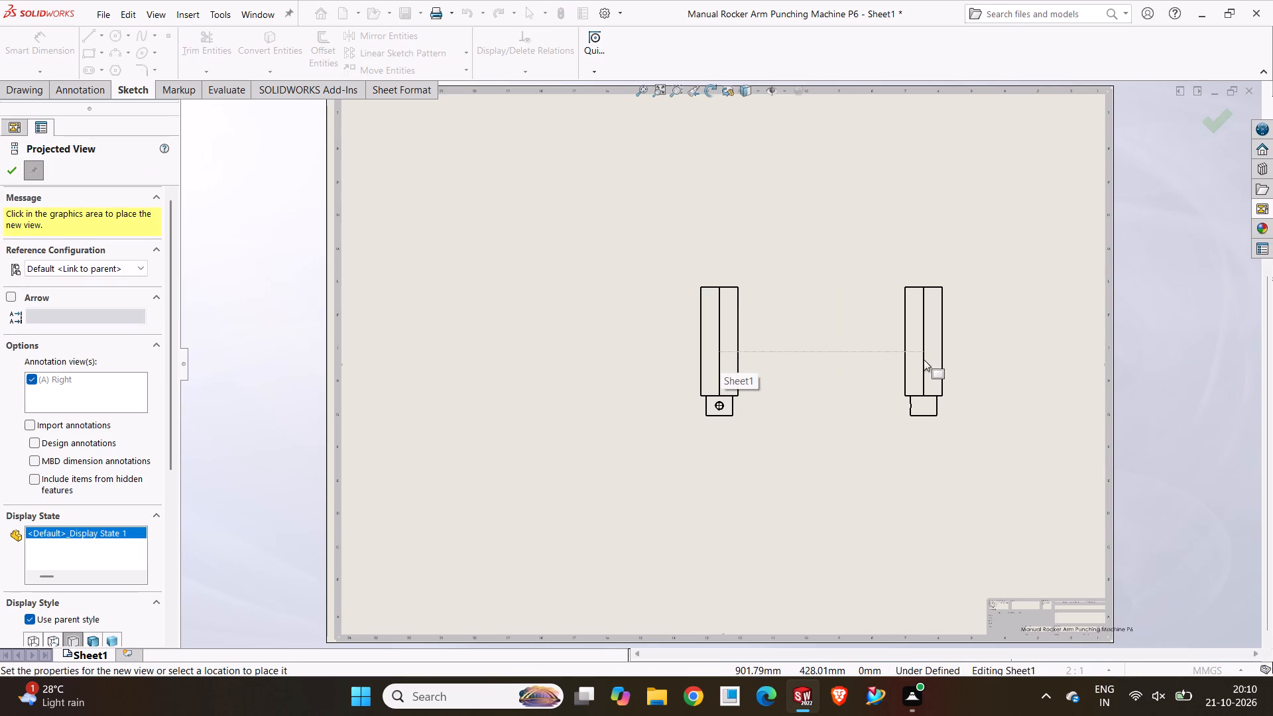
pyautogui.click(924, 359)
pyautogui.click(519, 342)
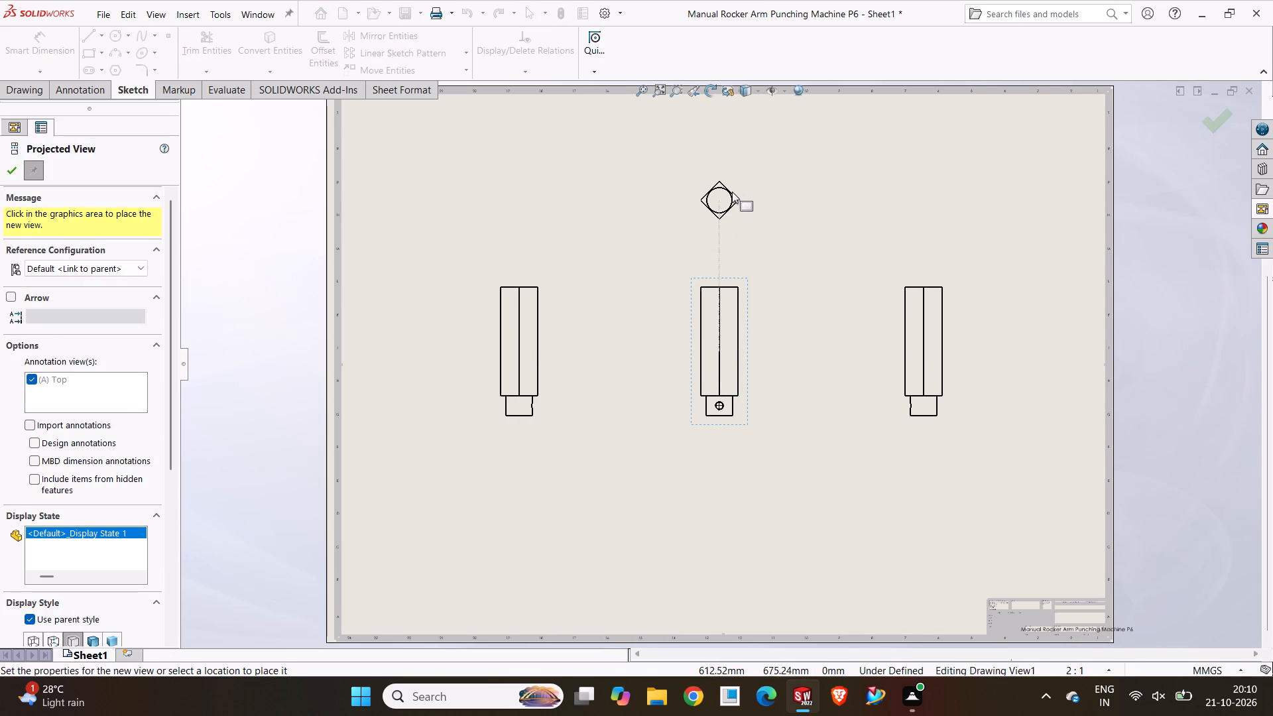
pyautogui.click(732, 192)
pyautogui.click(720, 494)
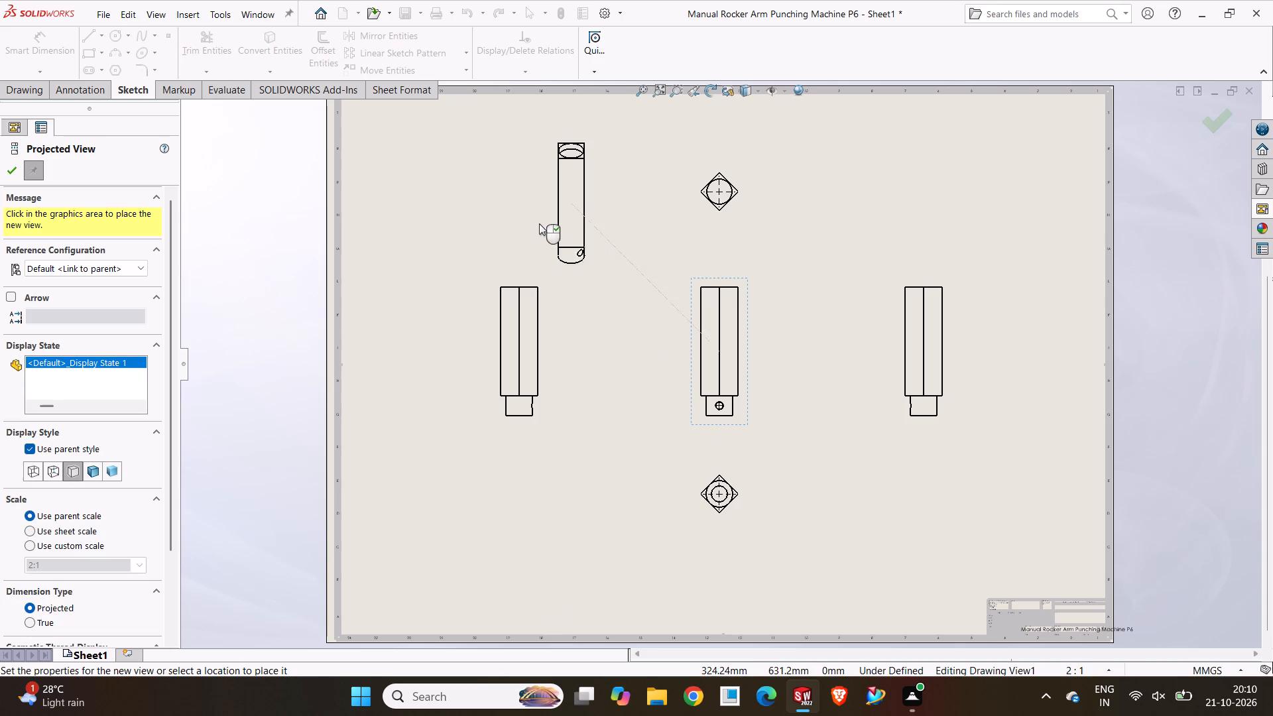
pyautogui.click(530, 221)
pyautogui.click(941, 196)
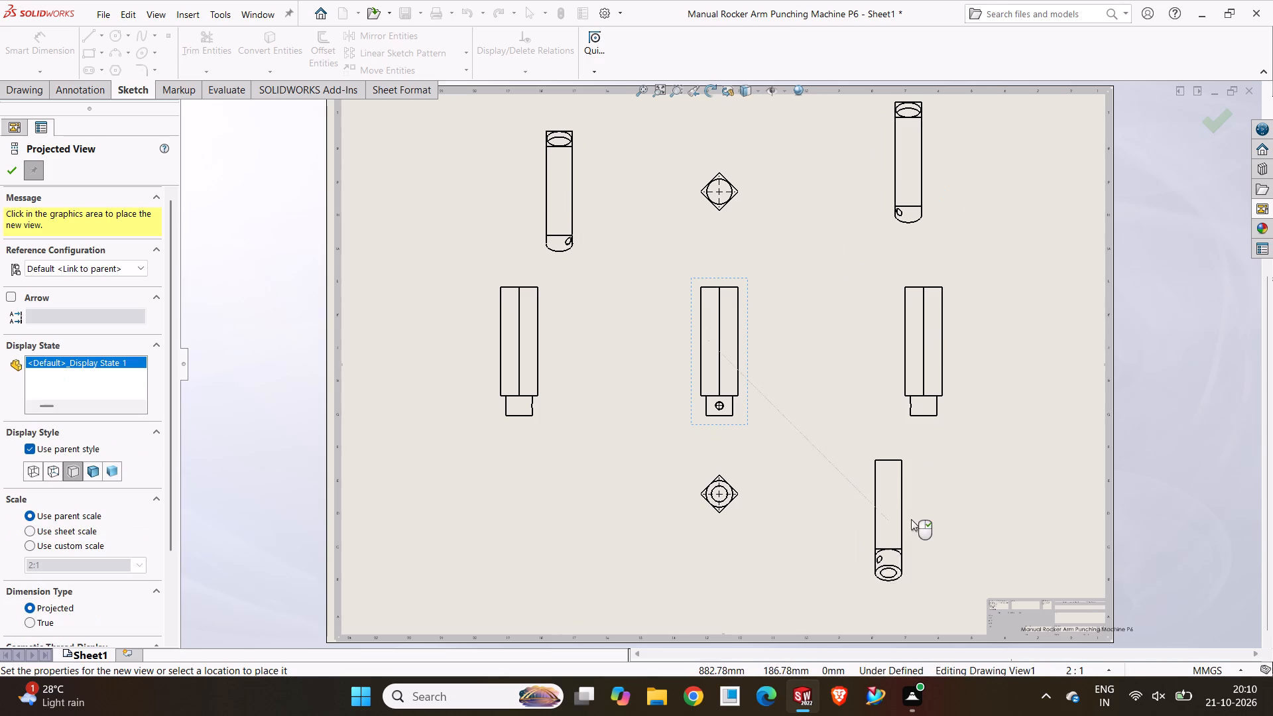
pyautogui.click(911, 519)
pyautogui.click(531, 513)
pyautogui.rightClick(531, 513)
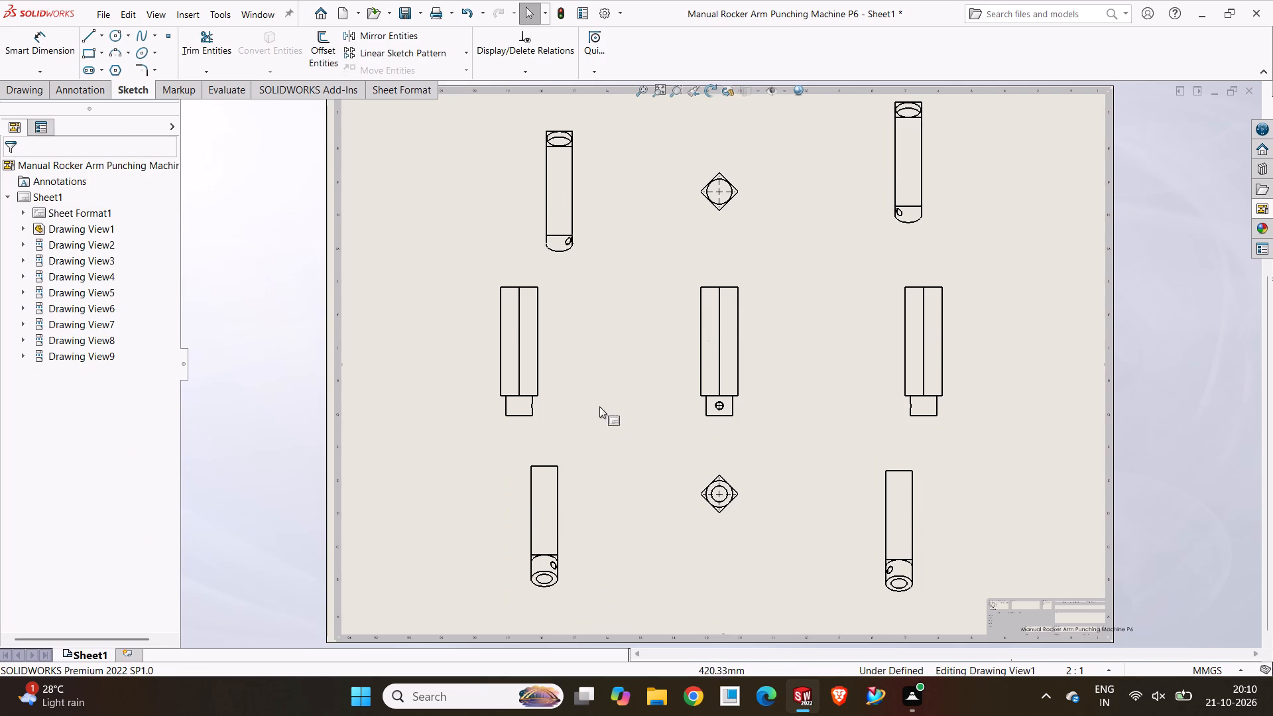
# Save the drawing as Manual Rocker Arm Punching Machine P6 DRAFT in the SoidWorks Drawings folder.
pyautogui.click(420, 17)
pyautogui.click(420, 42)
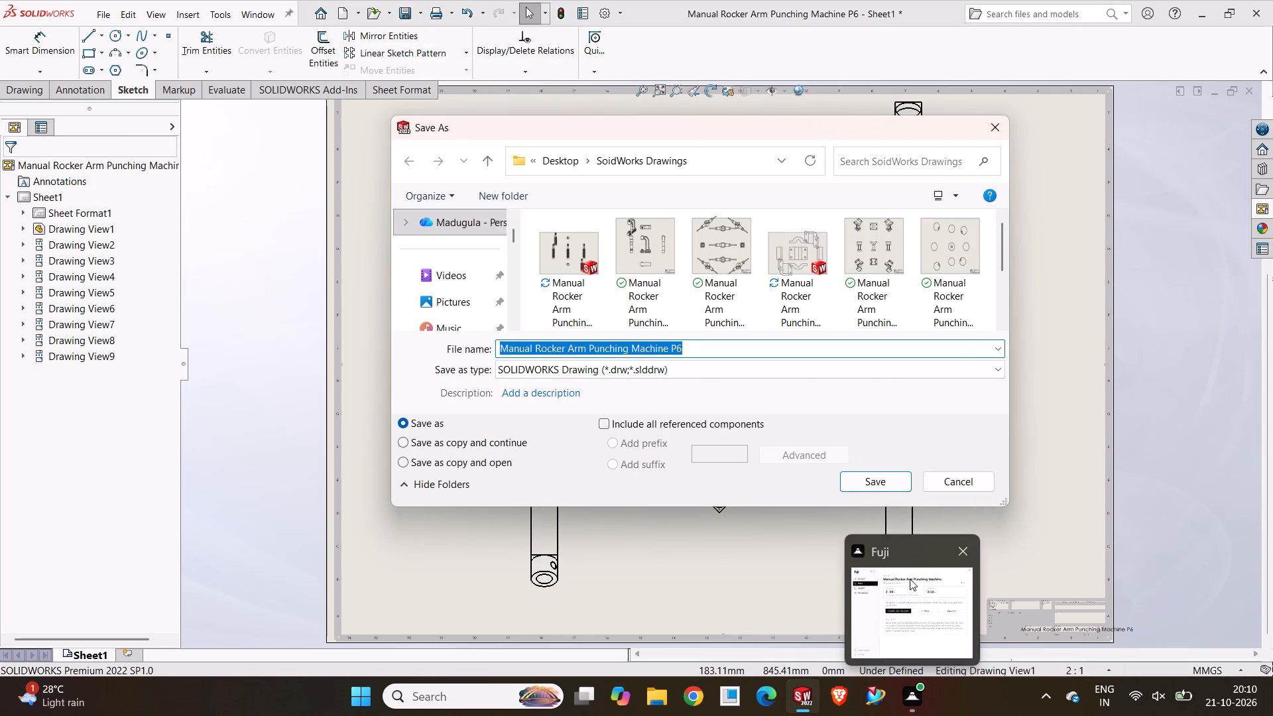
pyautogui.click(722, 352)
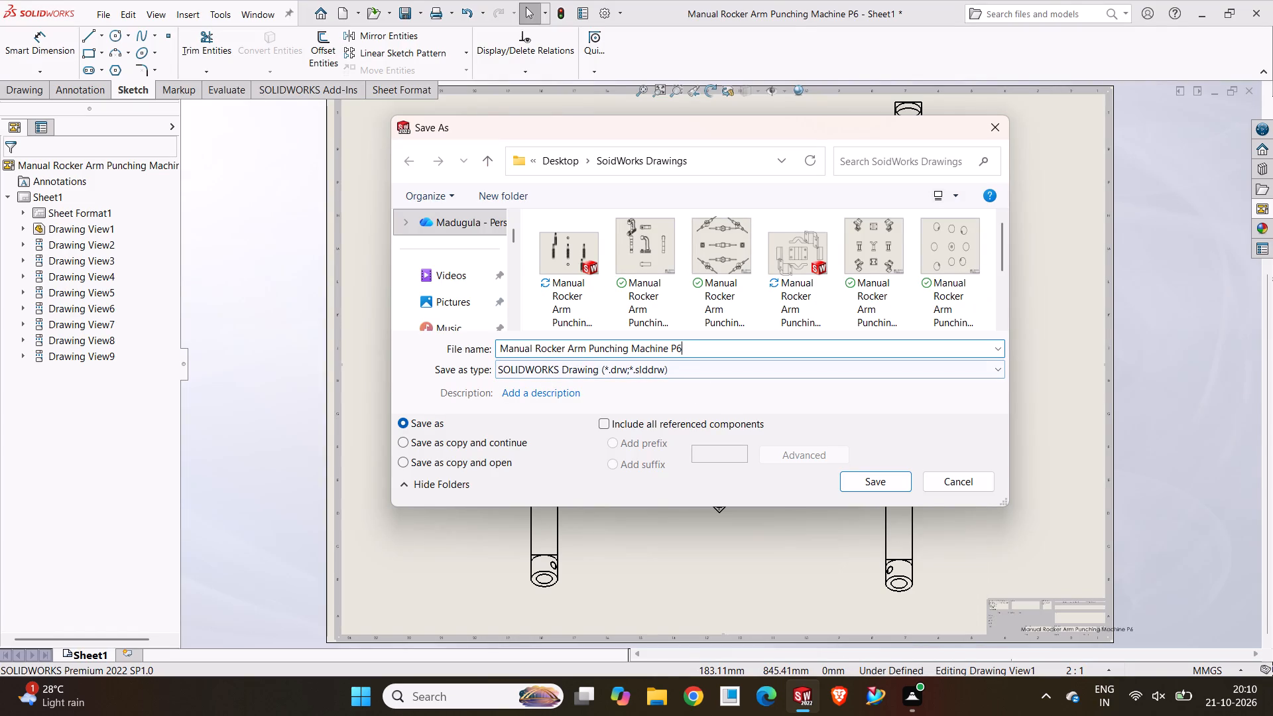
pyautogui.press('space')
pyautogui.write('DRAFT')
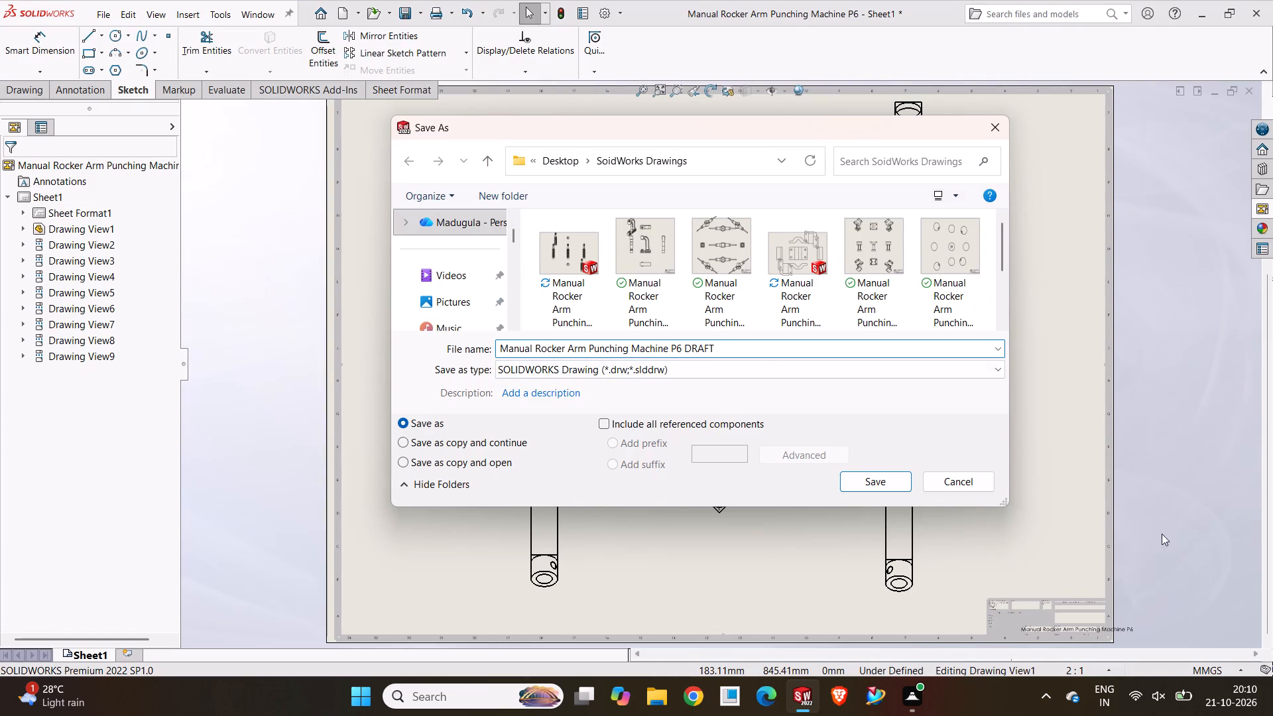
pyautogui.click(879, 485)
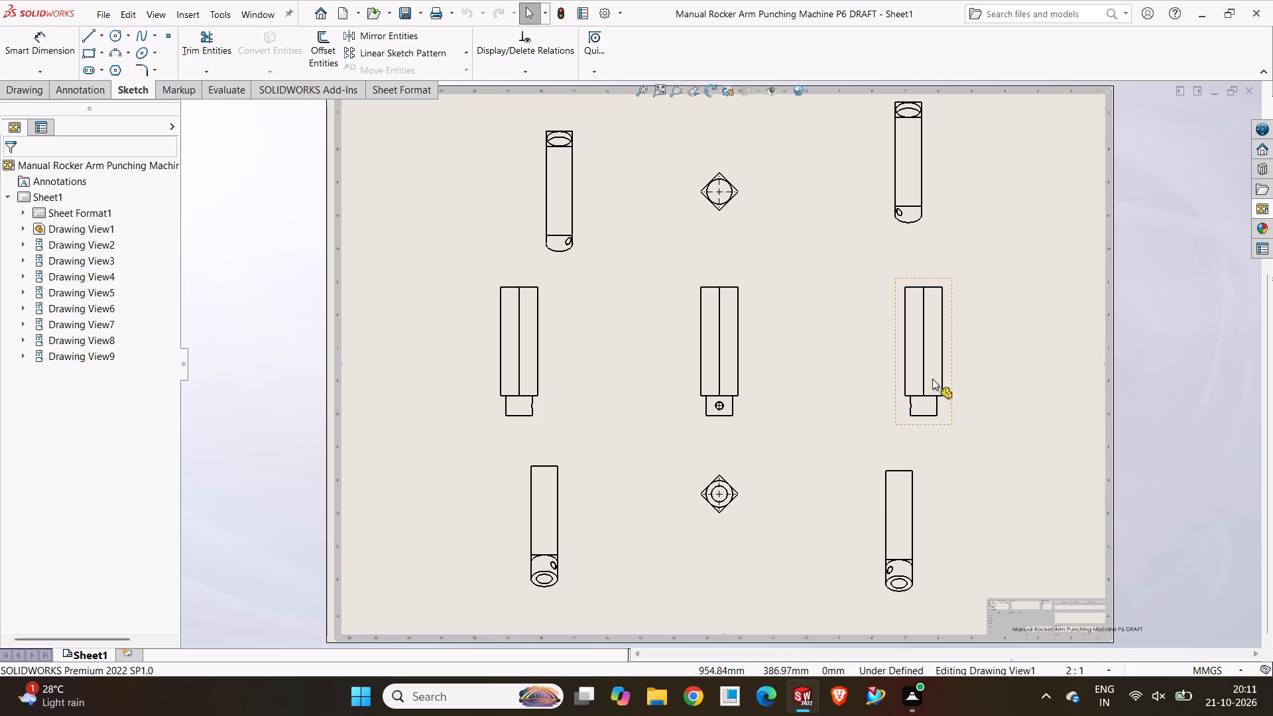
# Dimension the square body's height and the widths of its two top edge halves in the P6 front view.
pyautogui.scroll(2, 701, 265)
pyautogui.scroll(-2, 701, 265)
pyautogui.scroll(-2, 824, 440)
pyautogui.scroll(1, 822, 438)
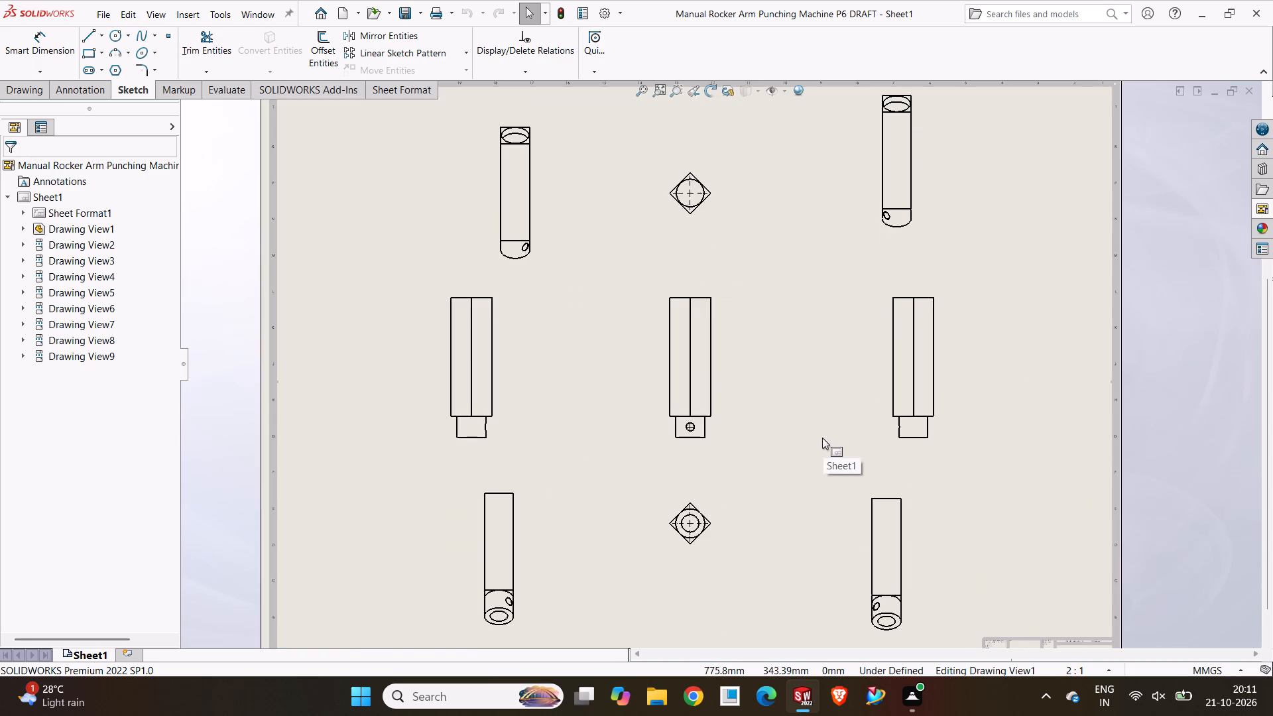
pyautogui.click(55, 46)
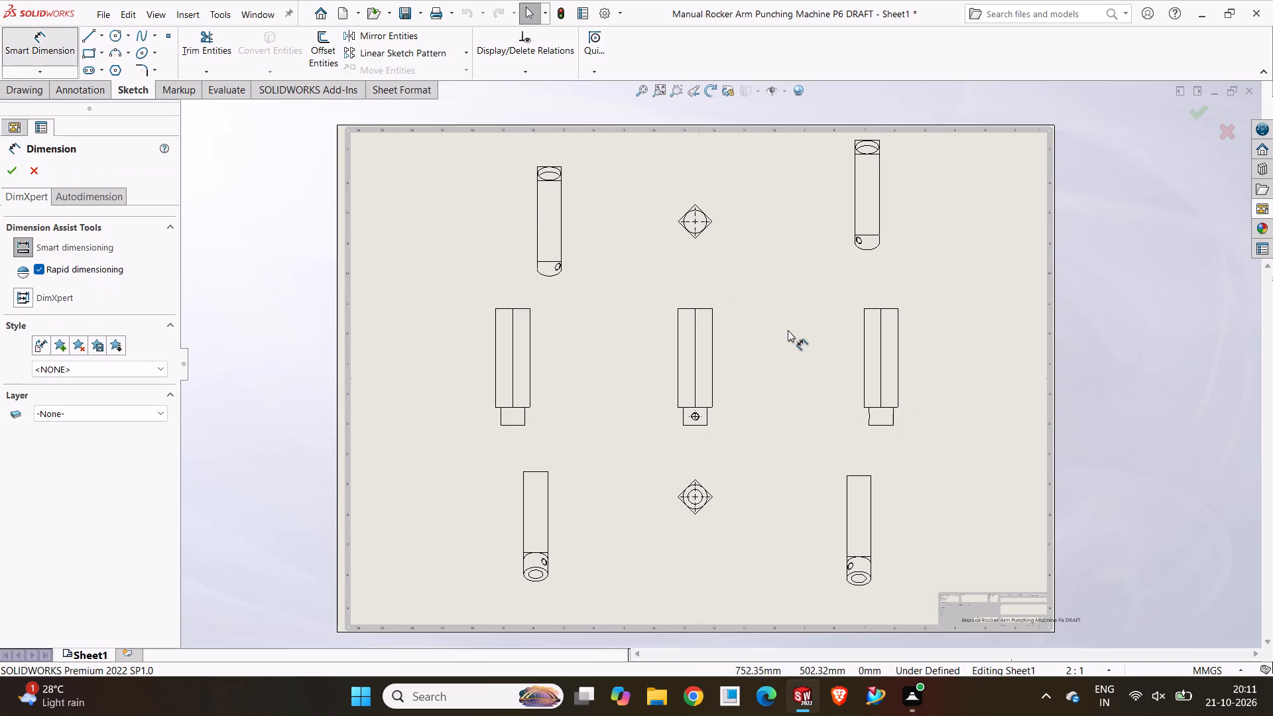
pyautogui.click(711, 345)
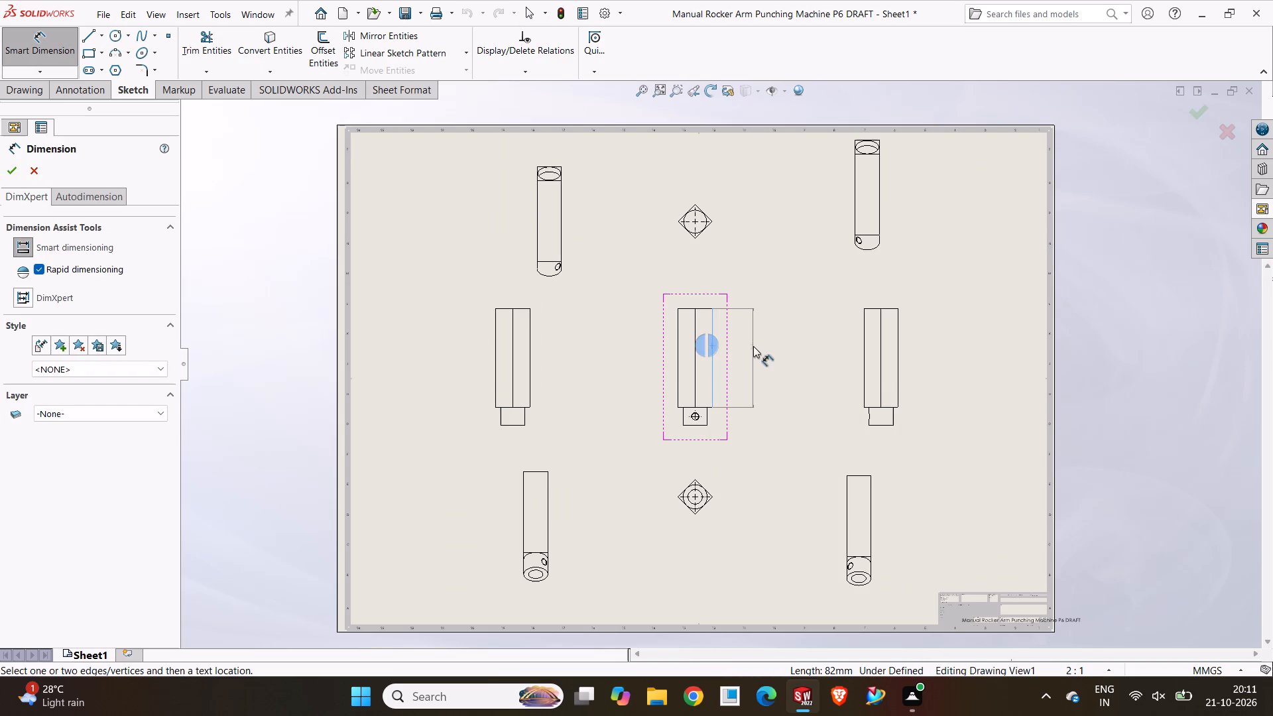
pyautogui.click(759, 345)
pyautogui.scroll(-5, 758, 351)
pyautogui.scroll(-4, 706, 339)
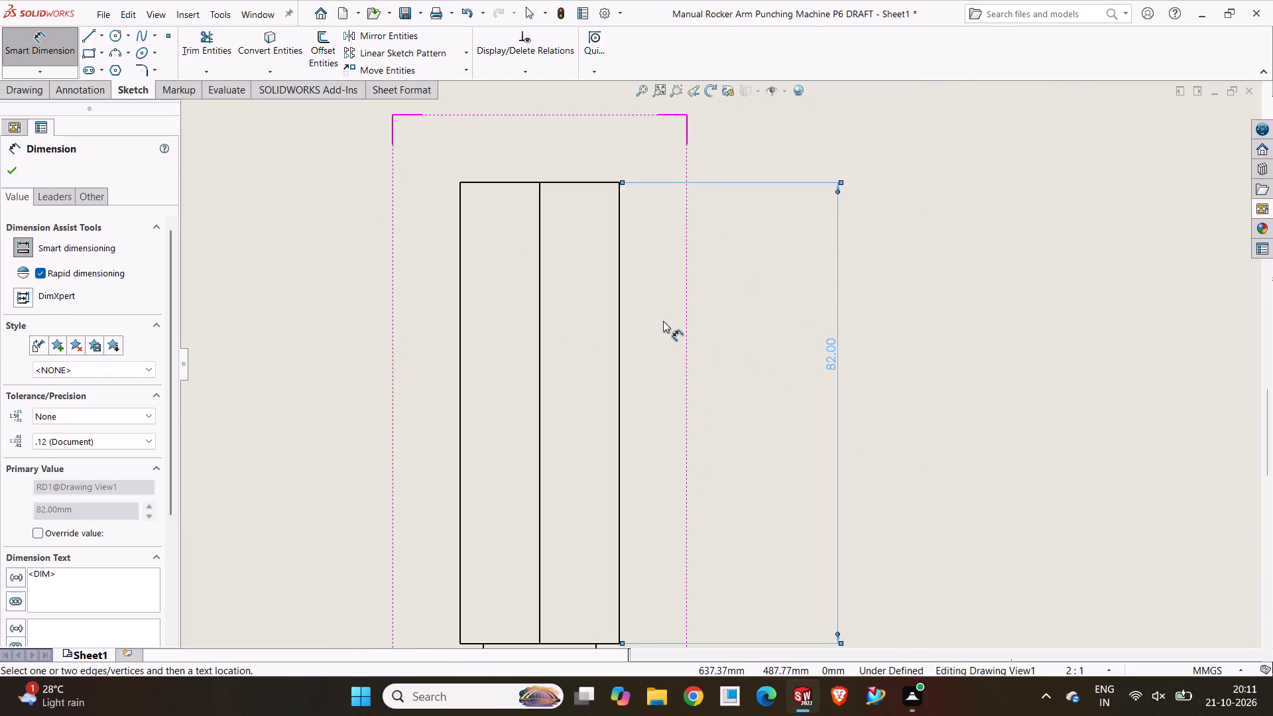
pyautogui.scroll(-3, 662, 321)
pyautogui.click(531, 133)
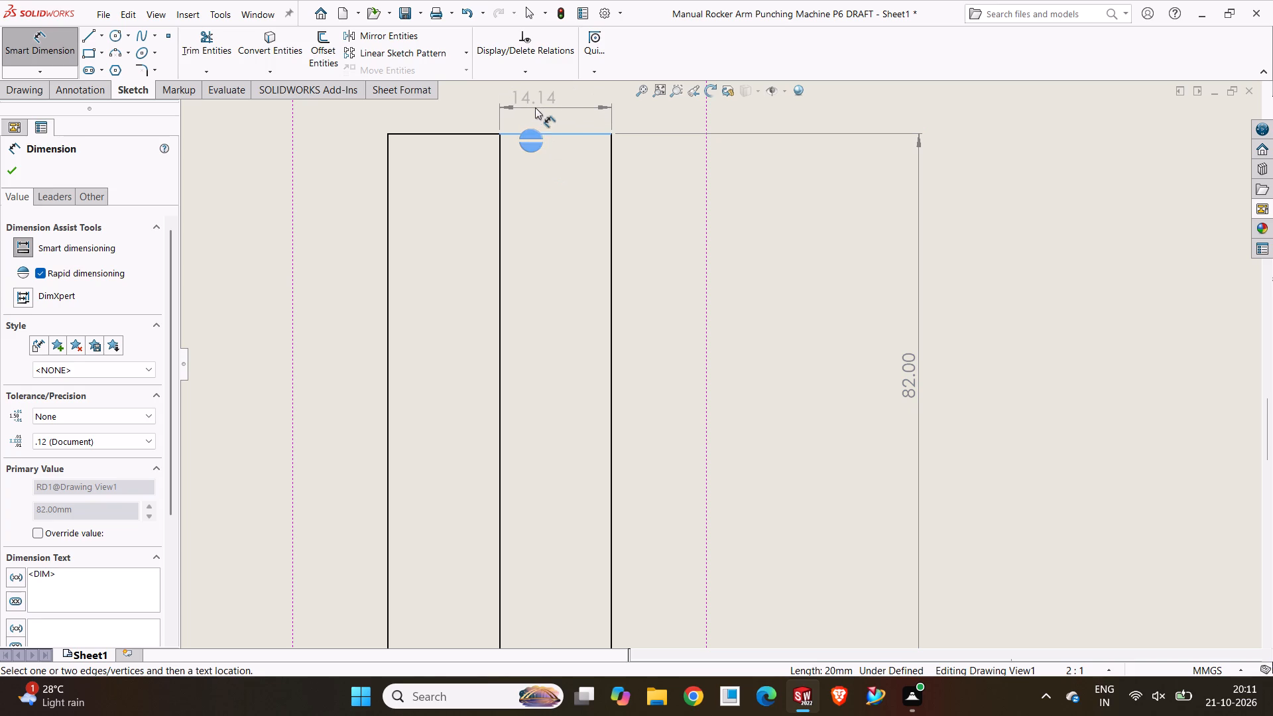
pyautogui.click(554, 106)
pyautogui.click(463, 136)
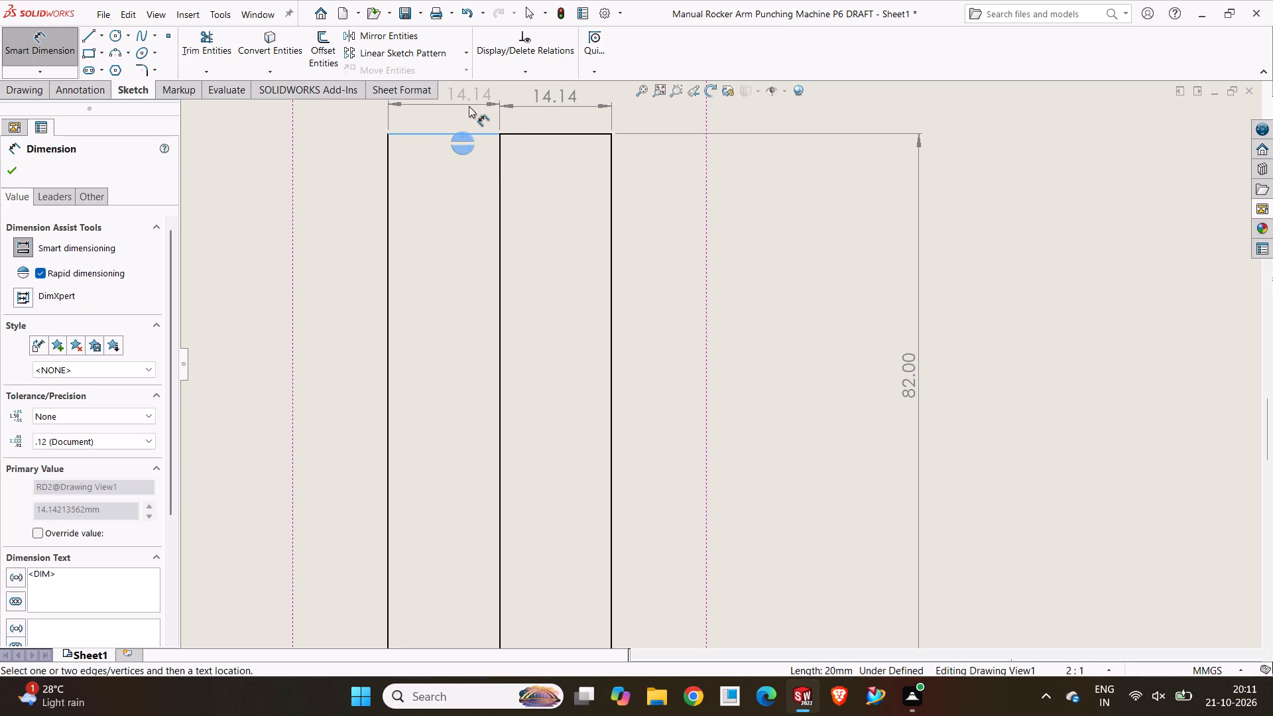
pyautogui.click(468, 106)
pyautogui.click(447, 229)
# Dimension the tapped hole's diameter and the lower cylindrical end's diameter and height in the front view.
pyautogui.scroll(3, 402, 245)
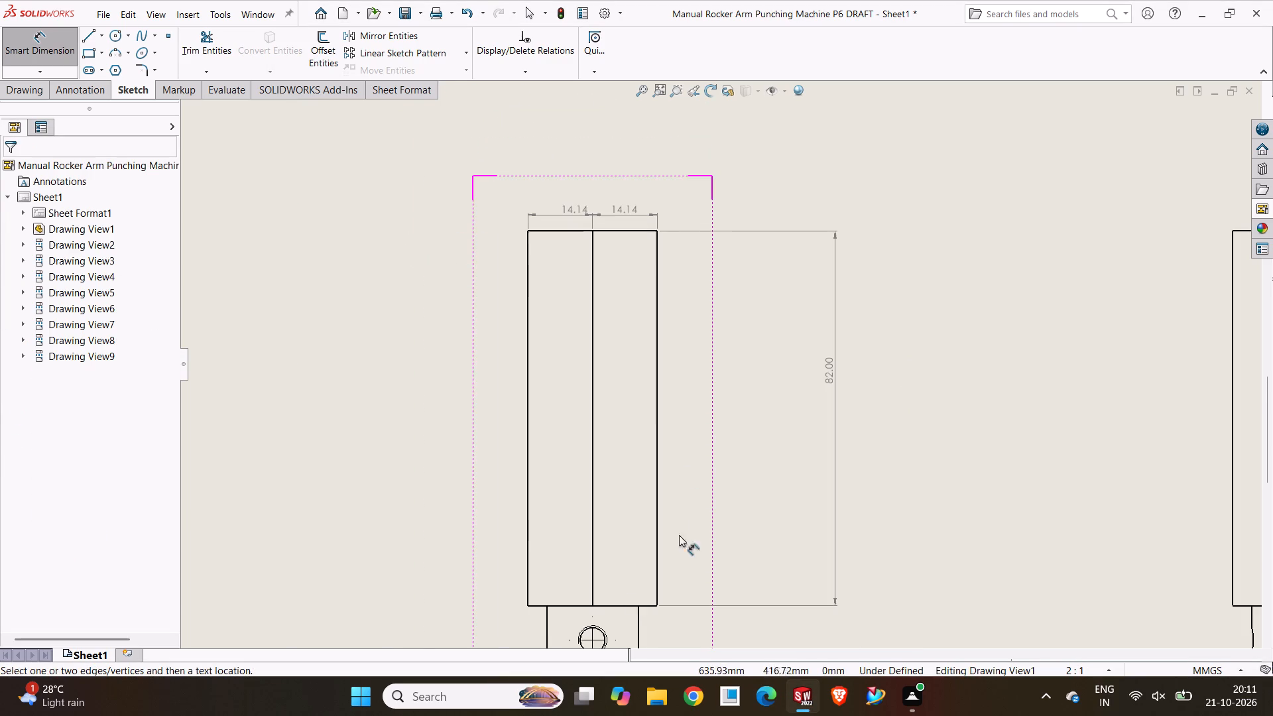
pyautogui.scroll(2, 623, 593)
pyautogui.scroll(-5, 613, 588)
pyautogui.scroll(-3, 686, 452)
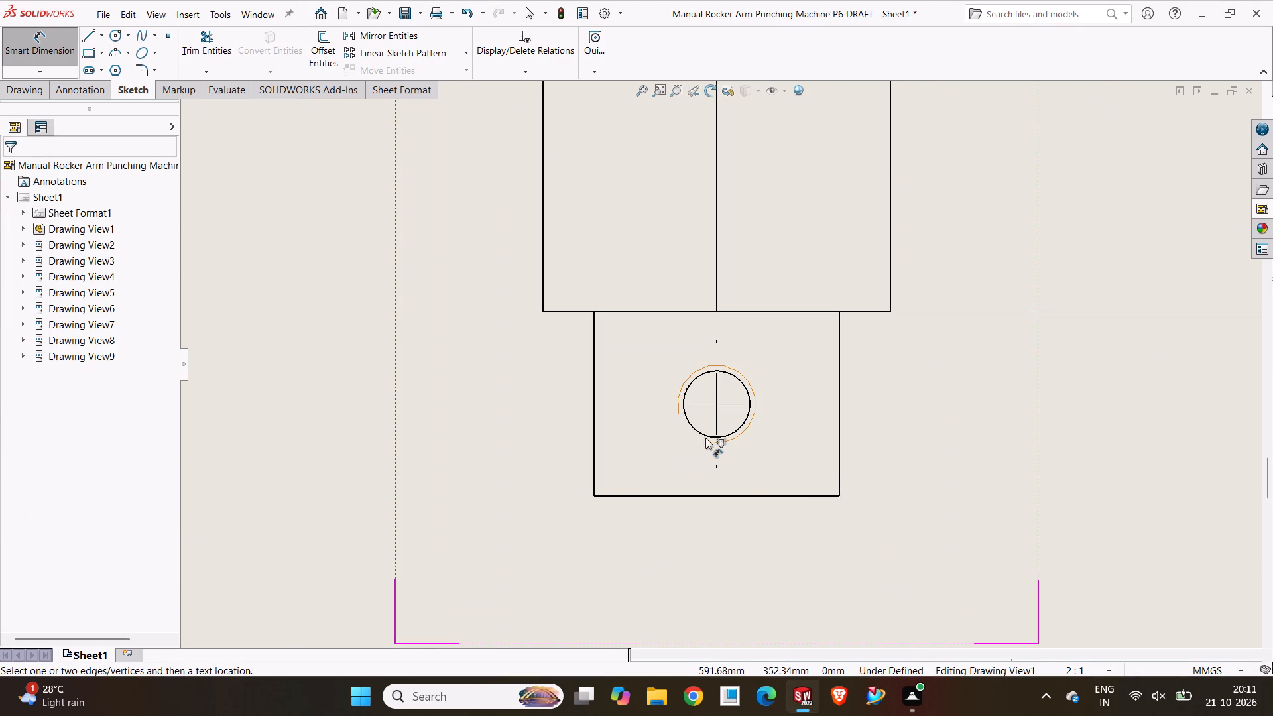
pyautogui.moveTo(705, 435); pyautogui.dragTo(699, 435)
pyautogui.click(296, 451)
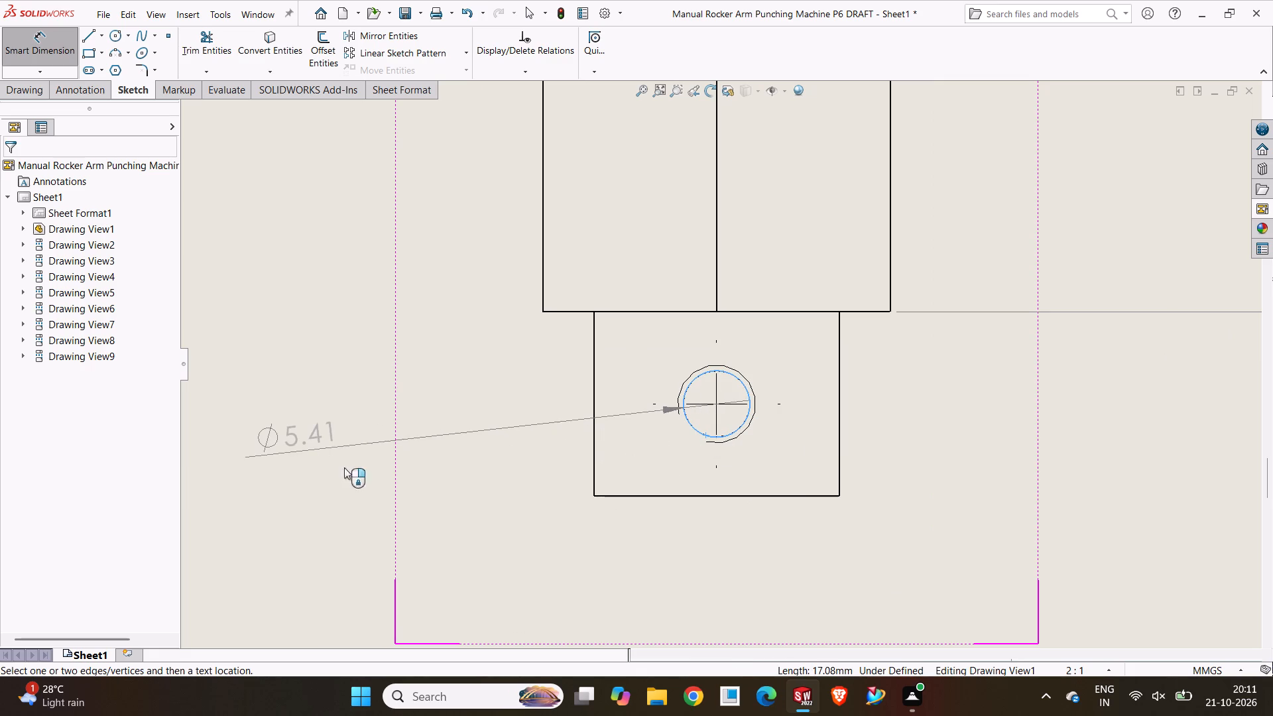
pyautogui.click(359, 491)
pyautogui.moveTo(758, 497); pyautogui.dragTo(753, 558)
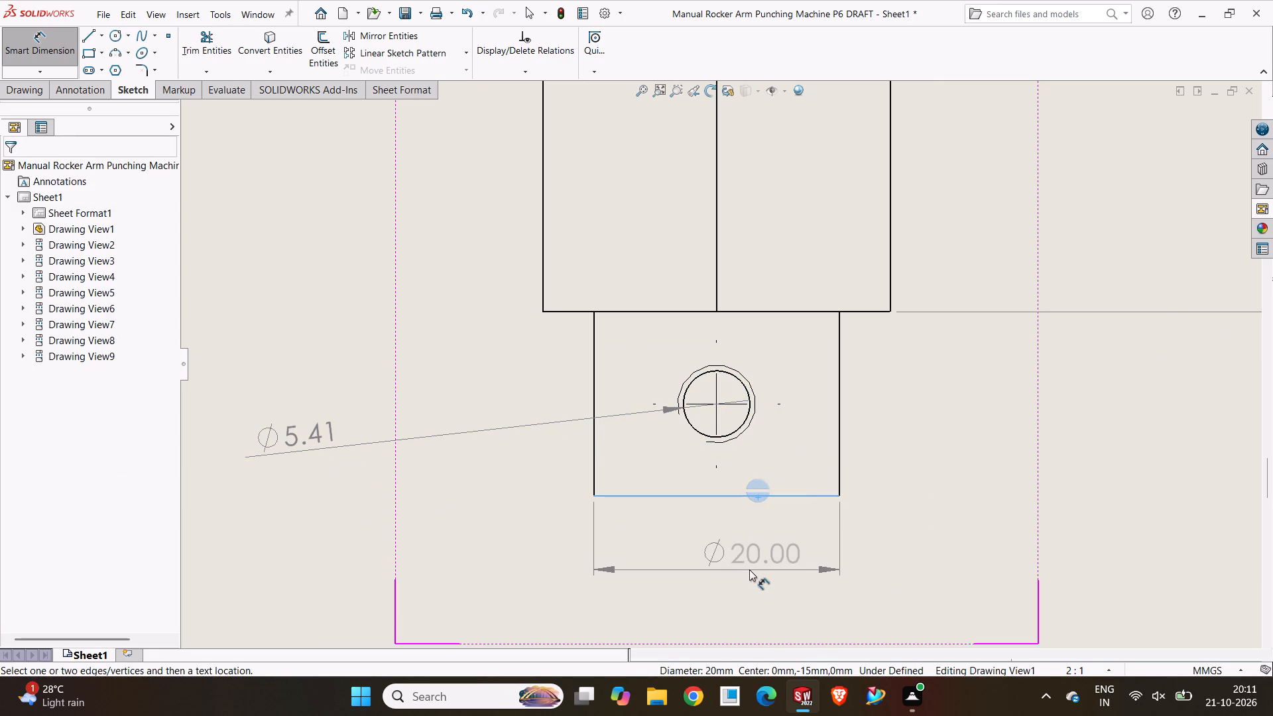
pyautogui.click(749, 570)
pyautogui.click(1124, 468)
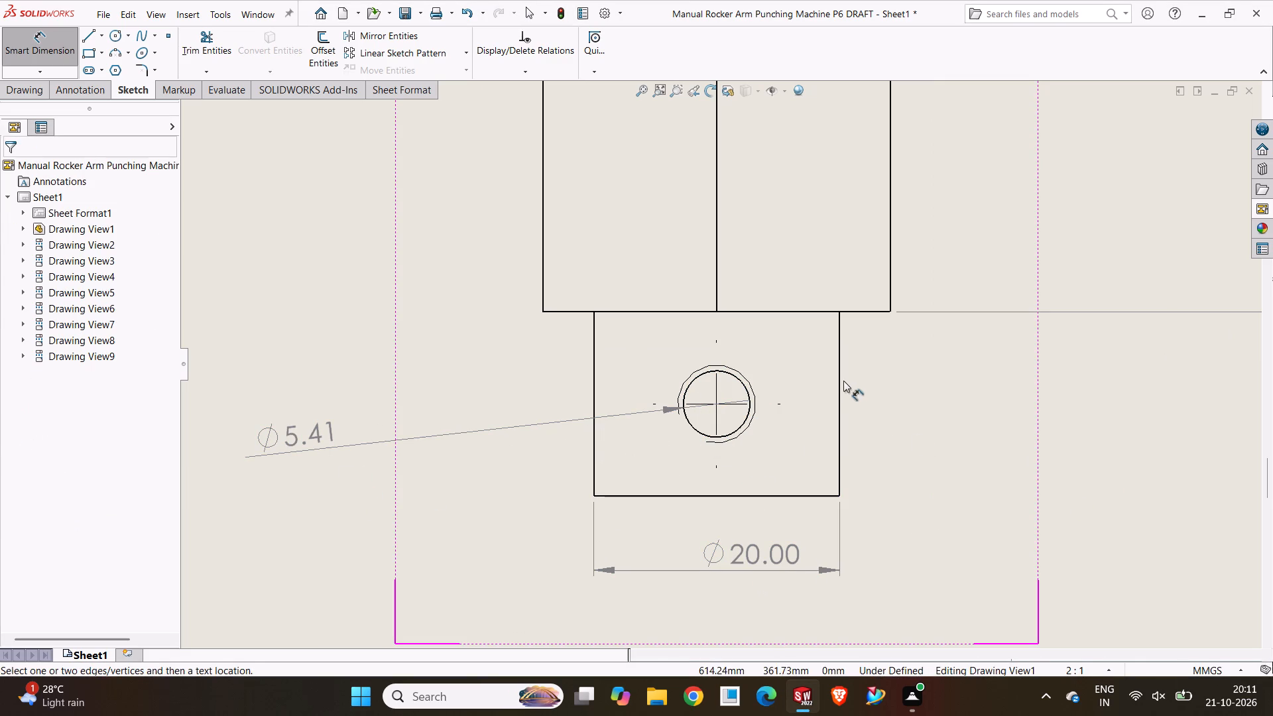
pyautogui.moveTo(840, 377); pyautogui.dragTo(847, 384)
pyautogui.click(1075, 408)
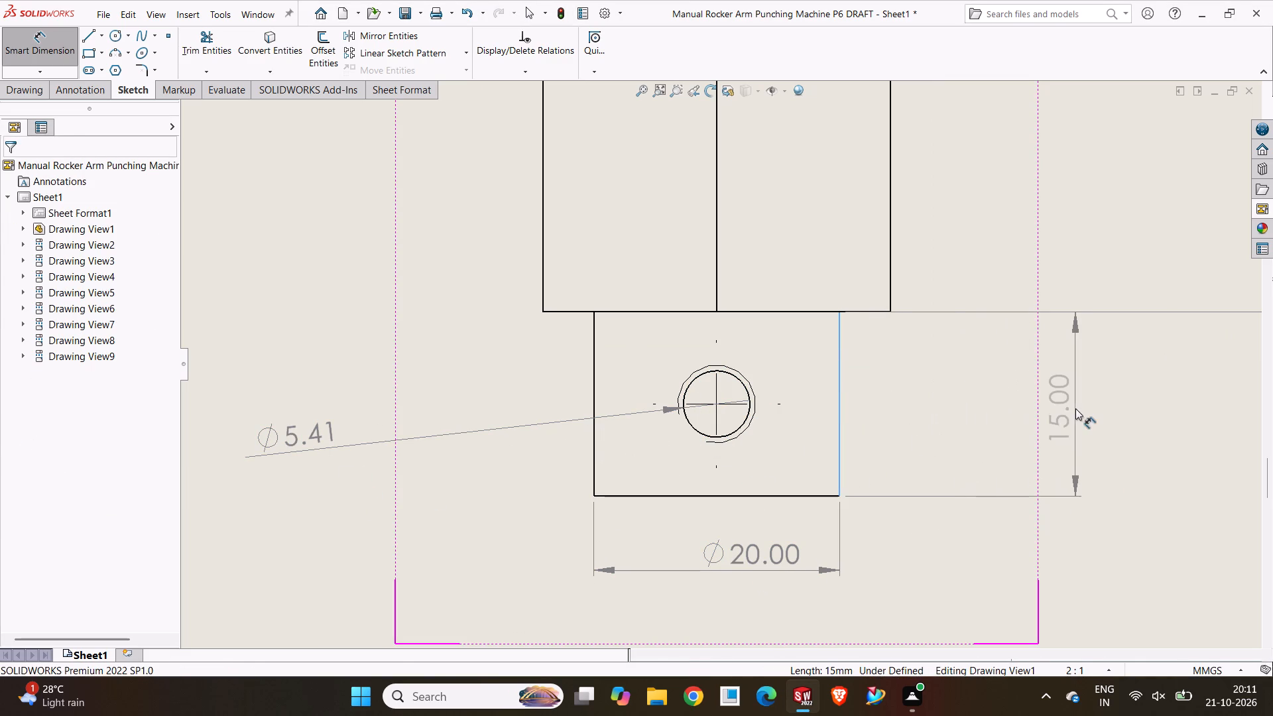
# Dimension the body's overall width between its bottom corners, placing the dimension below the lower end's diameter.
pyautogui.click(542, 311)
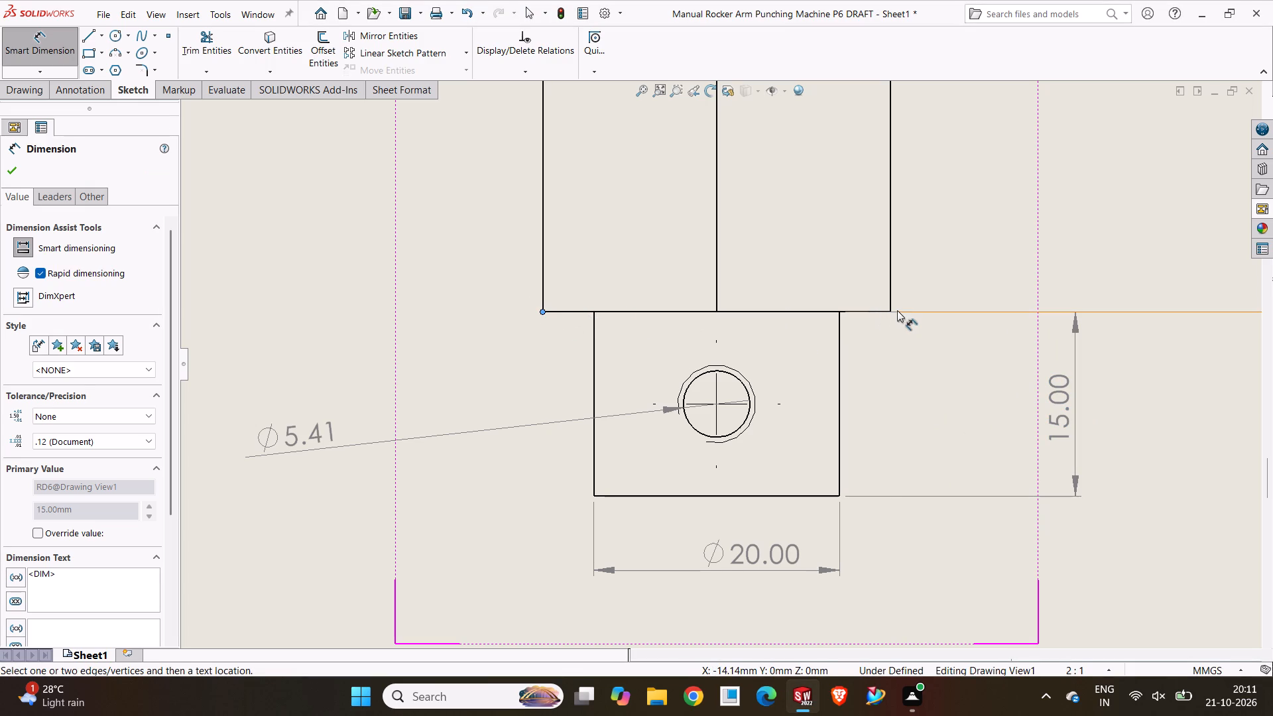
pyautogui.click(889, 313)
pyautogui.scroll(1, 772, 558)
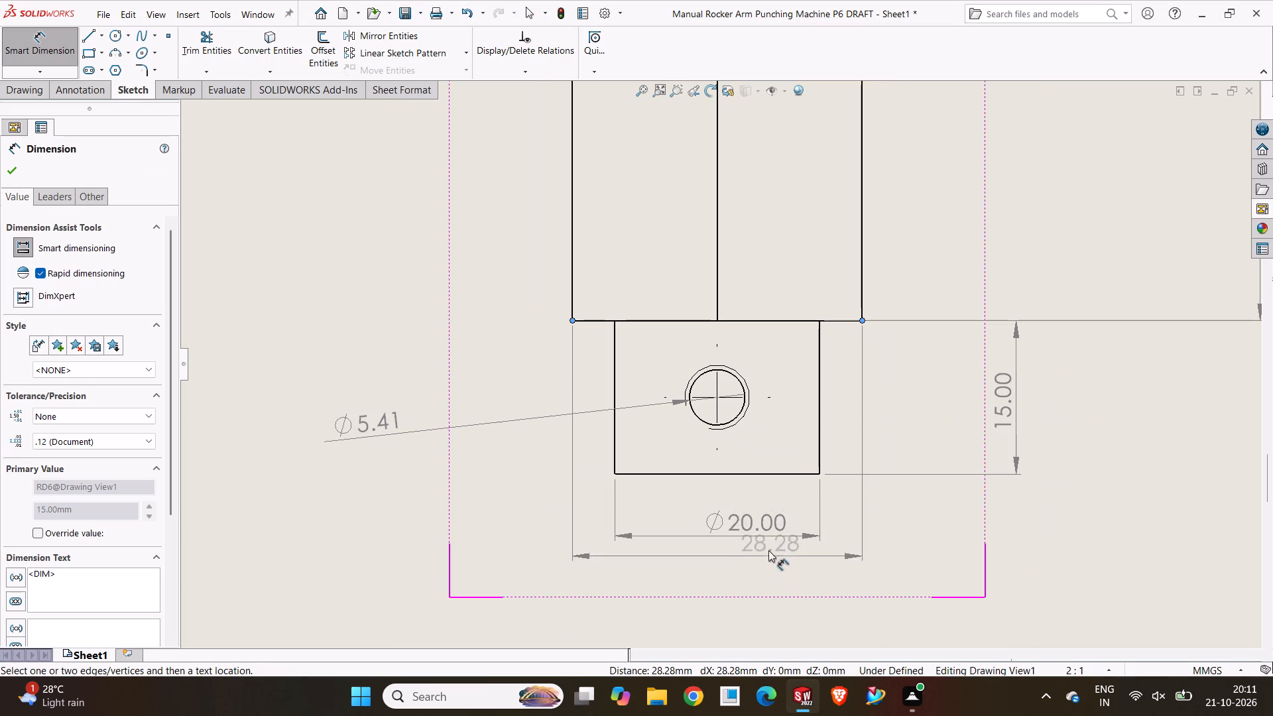
pyautogui.click(723, 616)
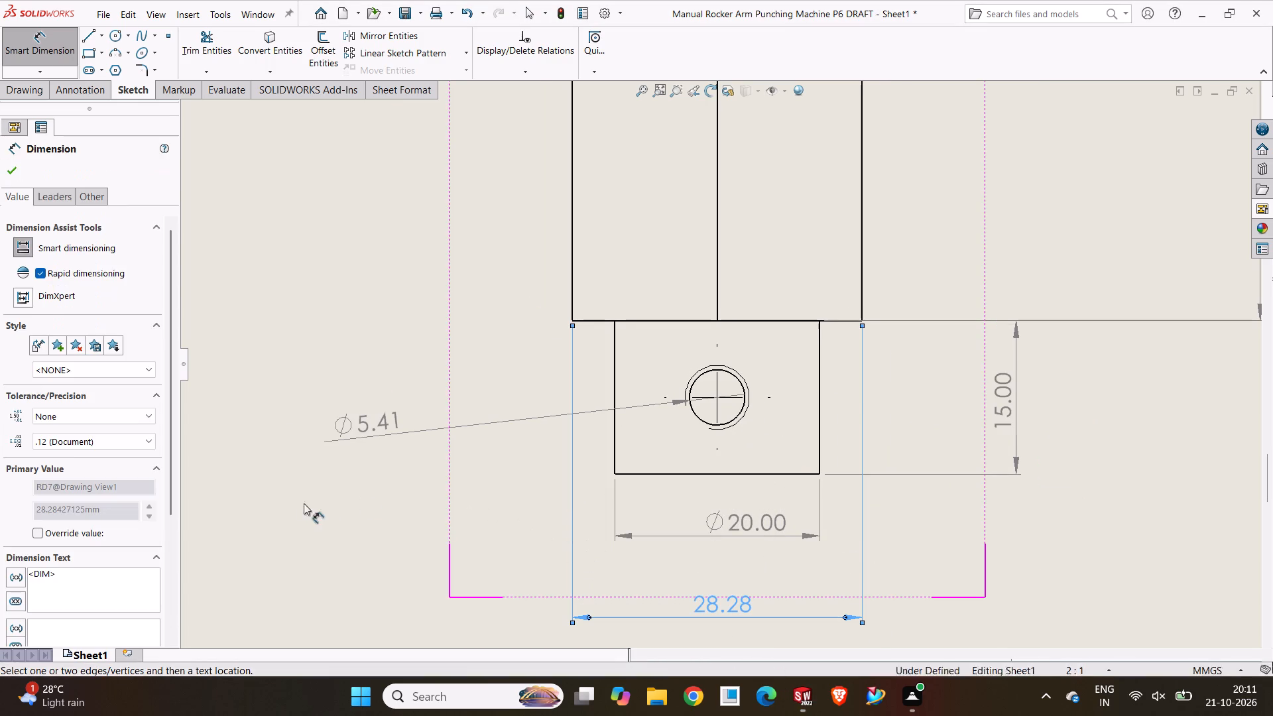
pyautogui.click(320, 507)
# Dimension the width between the square body's left edge and its central vertical edge in the front view.
pyautogui.scroll(4, 711, 245)
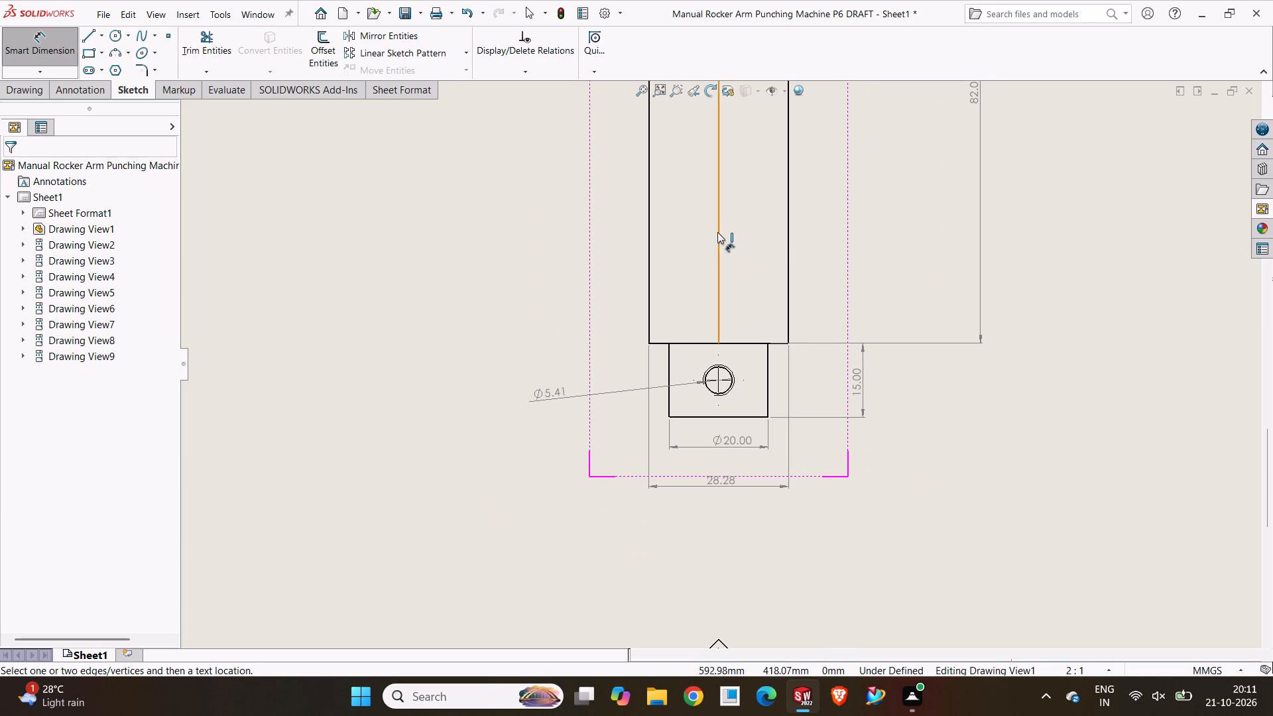
pyautogui.click(717, 232)
pyautogui.click(649, 225)
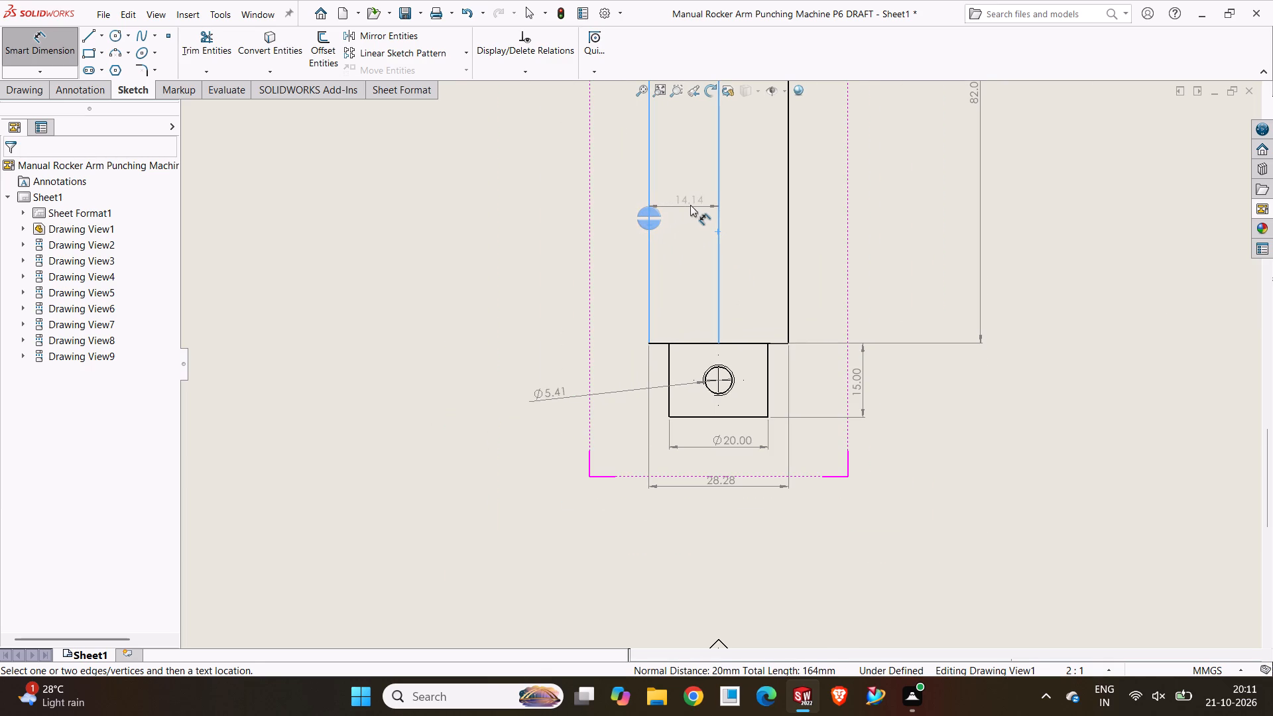
pyautogui.click(686, 200)
# Dimension the square's lower-right side and its vertical corner-to-corner distance in the end view below the front view.
pyautogui.scroll(3, 686, 200)
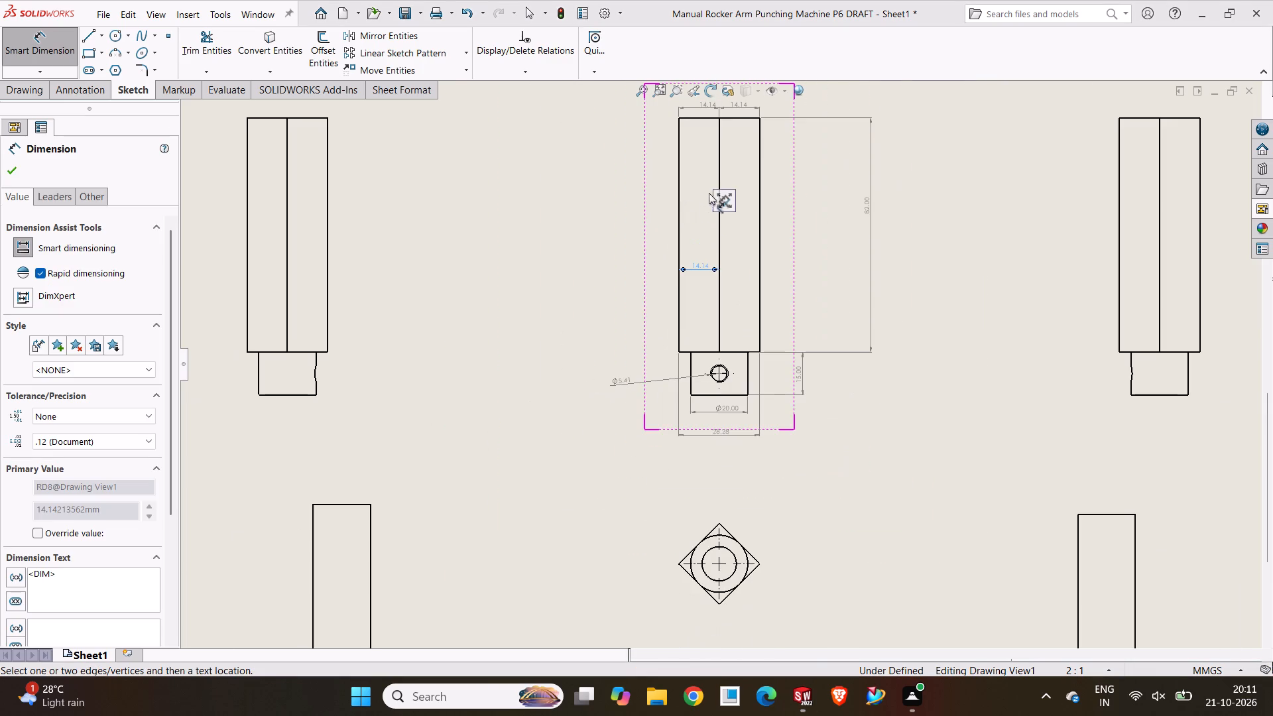
pyautogui.scroll(-2, 754, 131)
pyautogui.scroll(3, 590, 254)
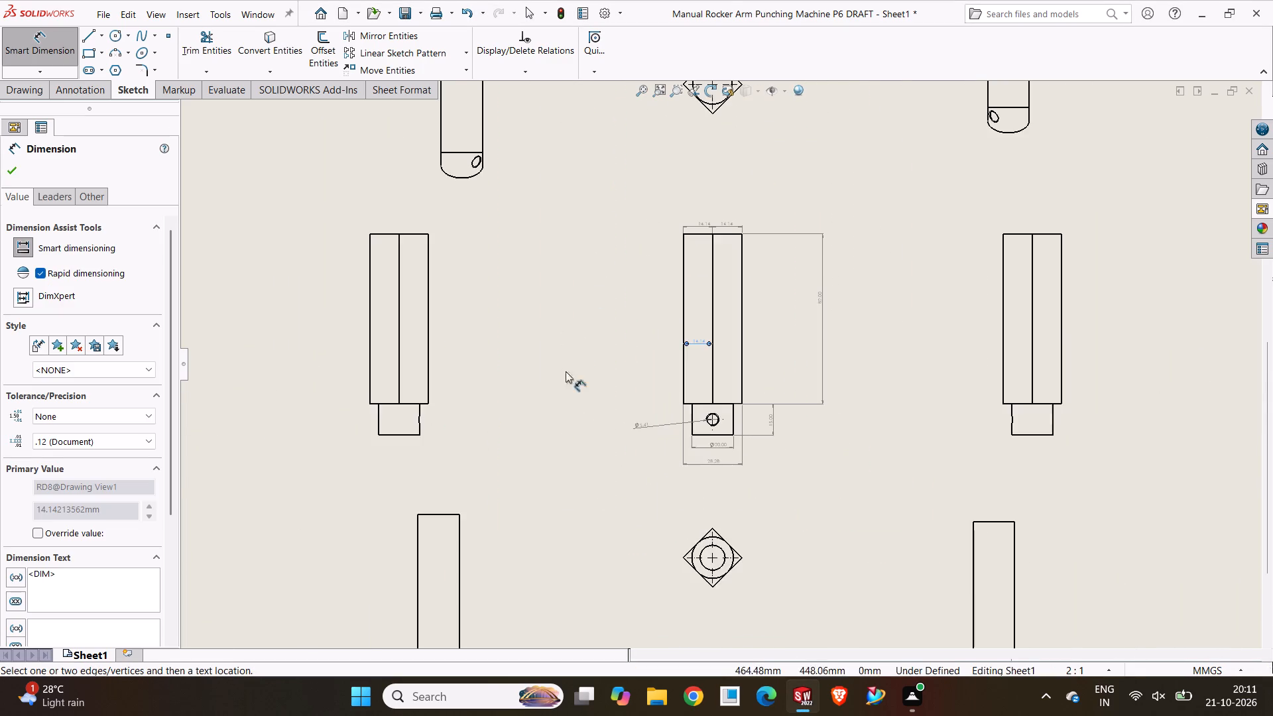
pyautogui.scroll(-2, 556, 408)
pyautogui.scroll(3, 822, 531)
pyautogui.scroll(-9, 763, 510)
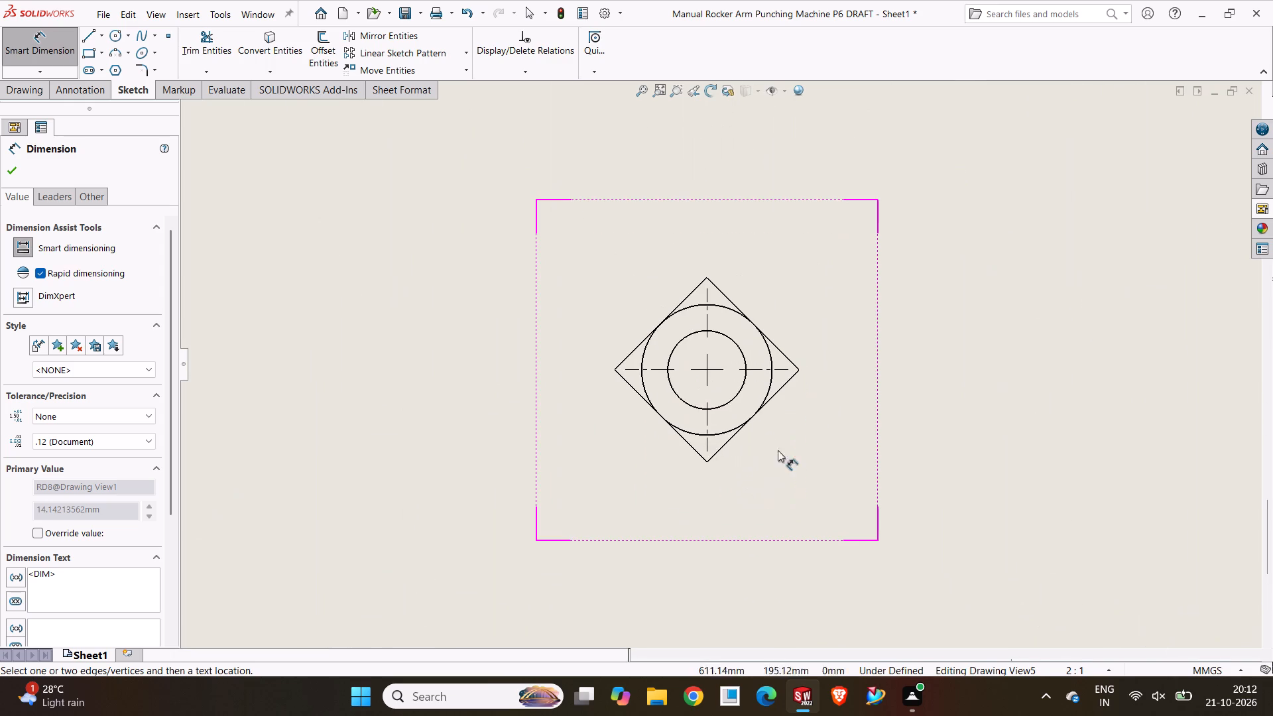
pyautogui.click(791, 379)
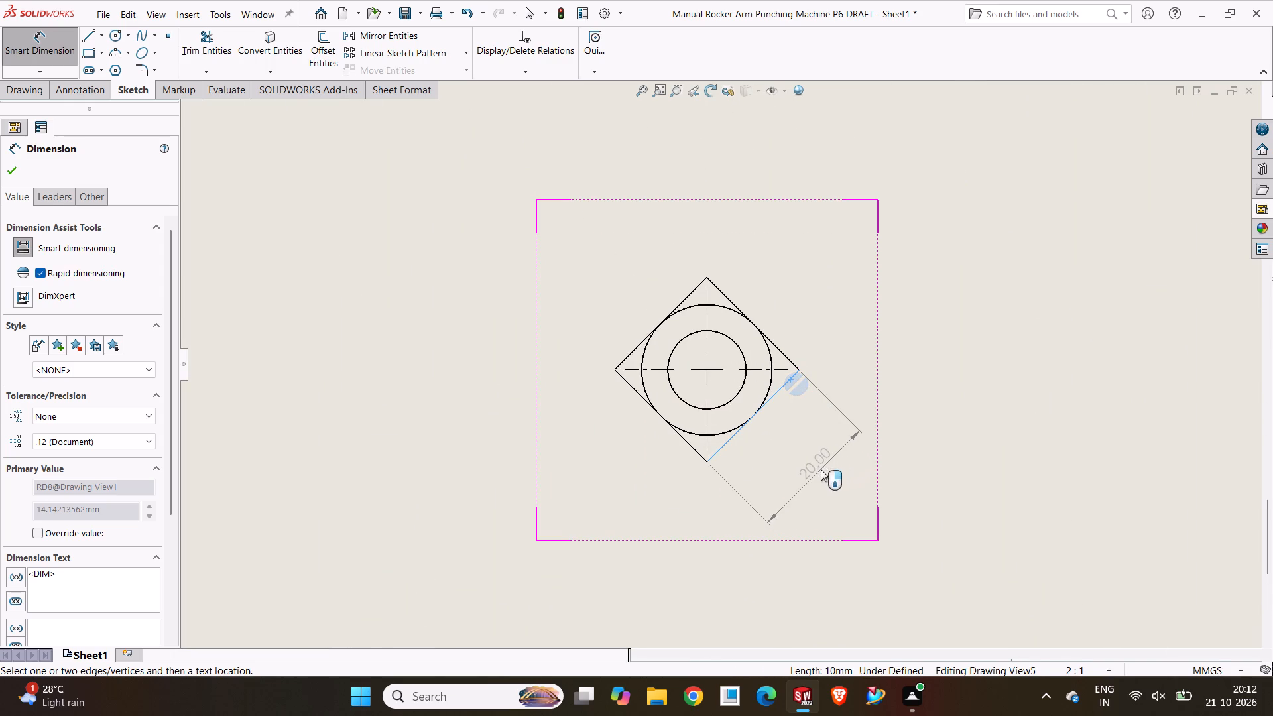
pyautogui.click(821, 470)
pyautogui.click(843, 499)
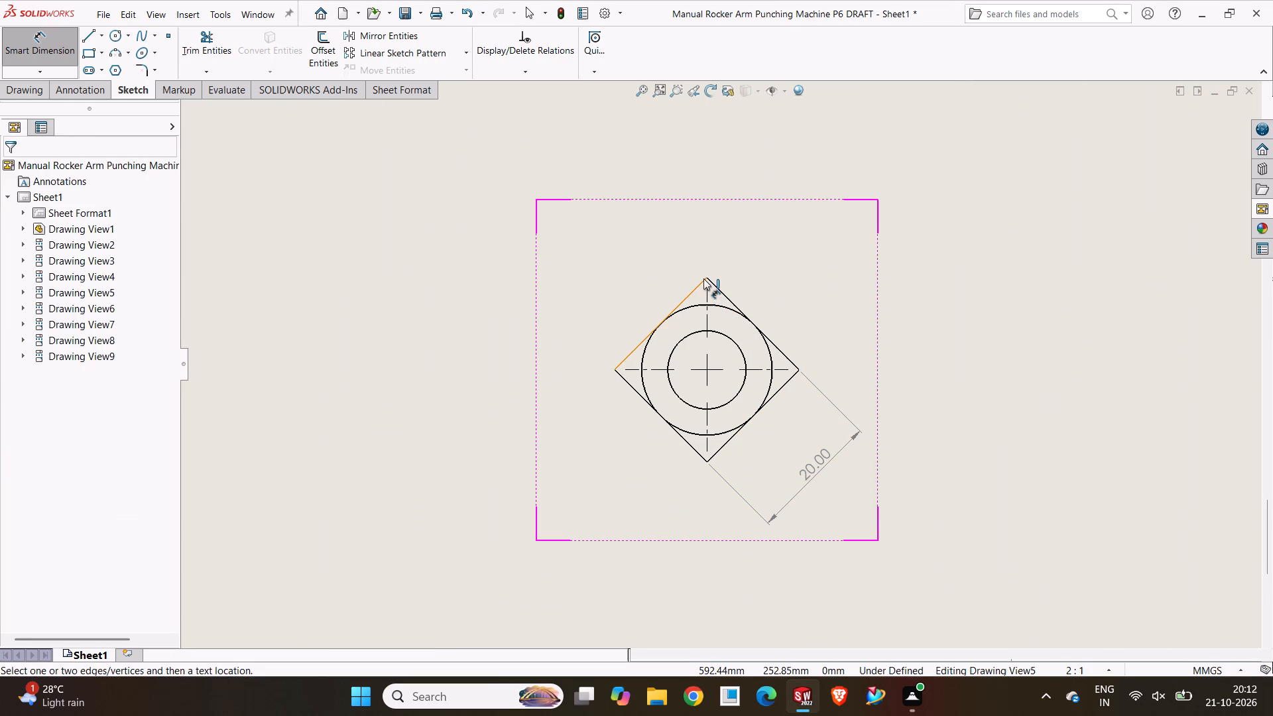
pyautogui.click(705, 278)
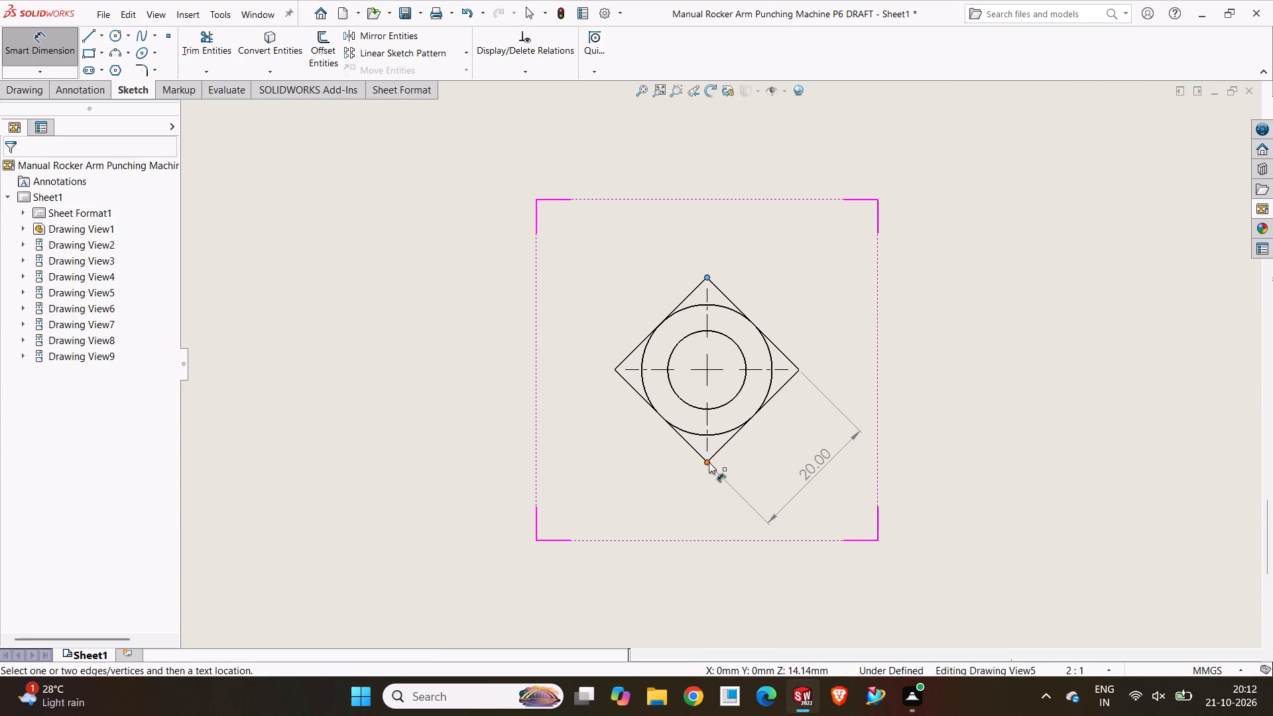
pyautogui.click(709, 462)
pyautogui.click(482, 381)
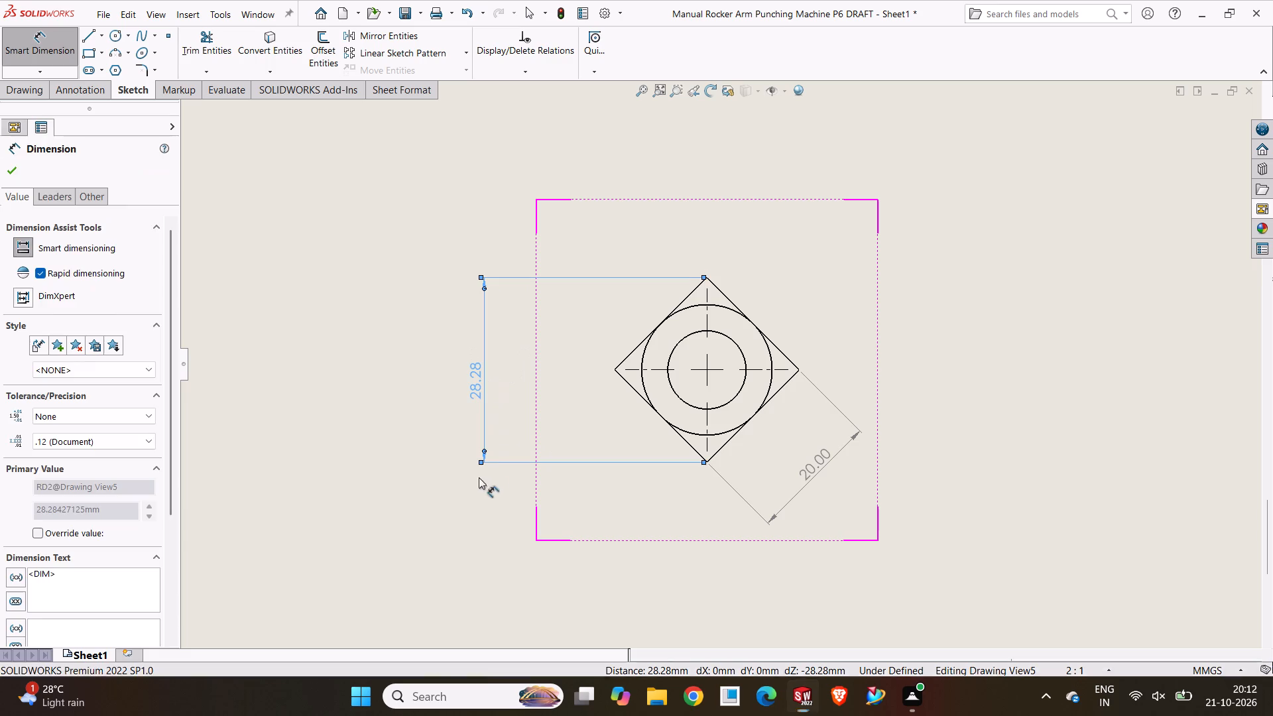
pyautogui.click(440, 485)
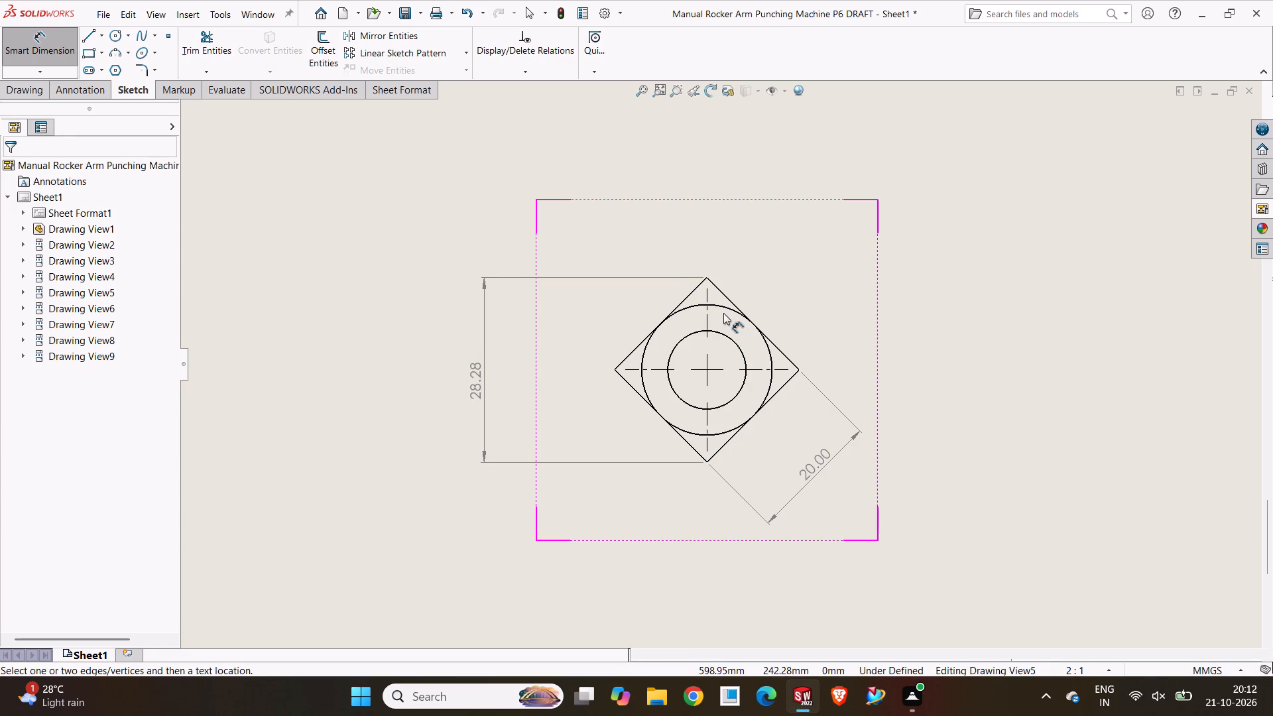
# Dimension the diameters of the outer and inner concentric circles in the lower end view.
pyautogui.click(723, 308)
pyautogui.click(963, 187)
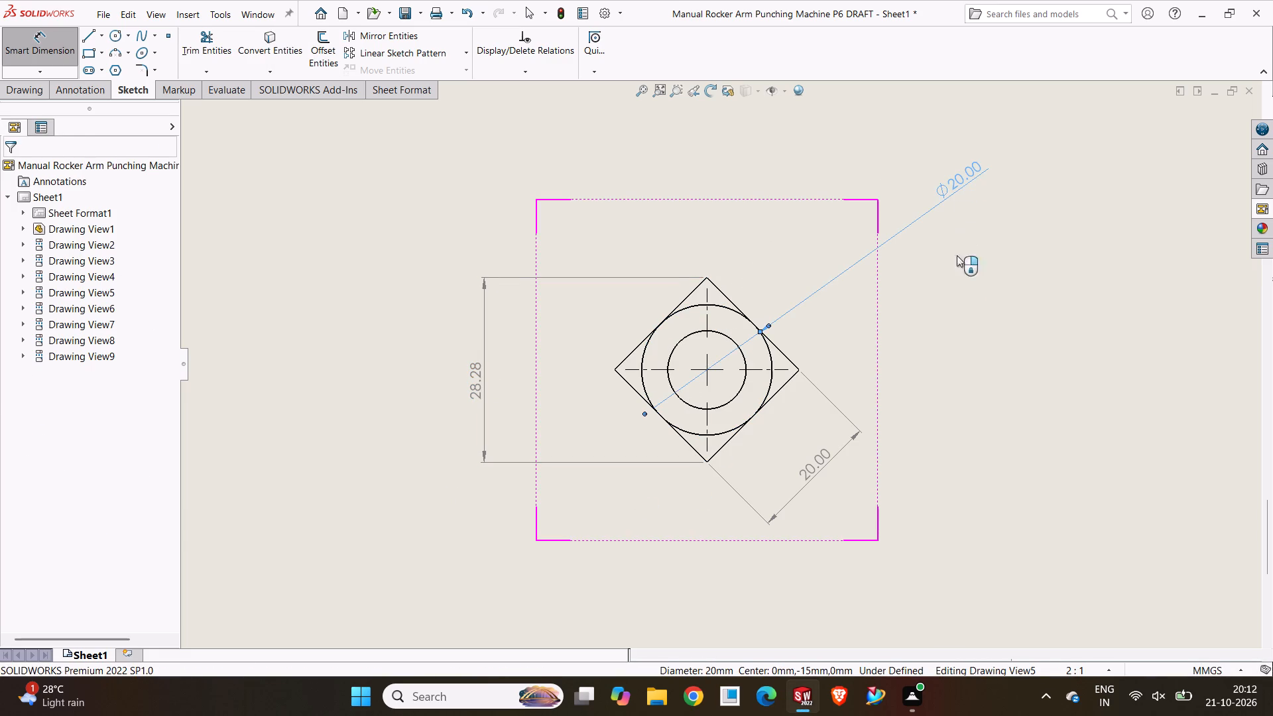
pyautogui.click(957, 296)
pyautogui.click(745, 386)
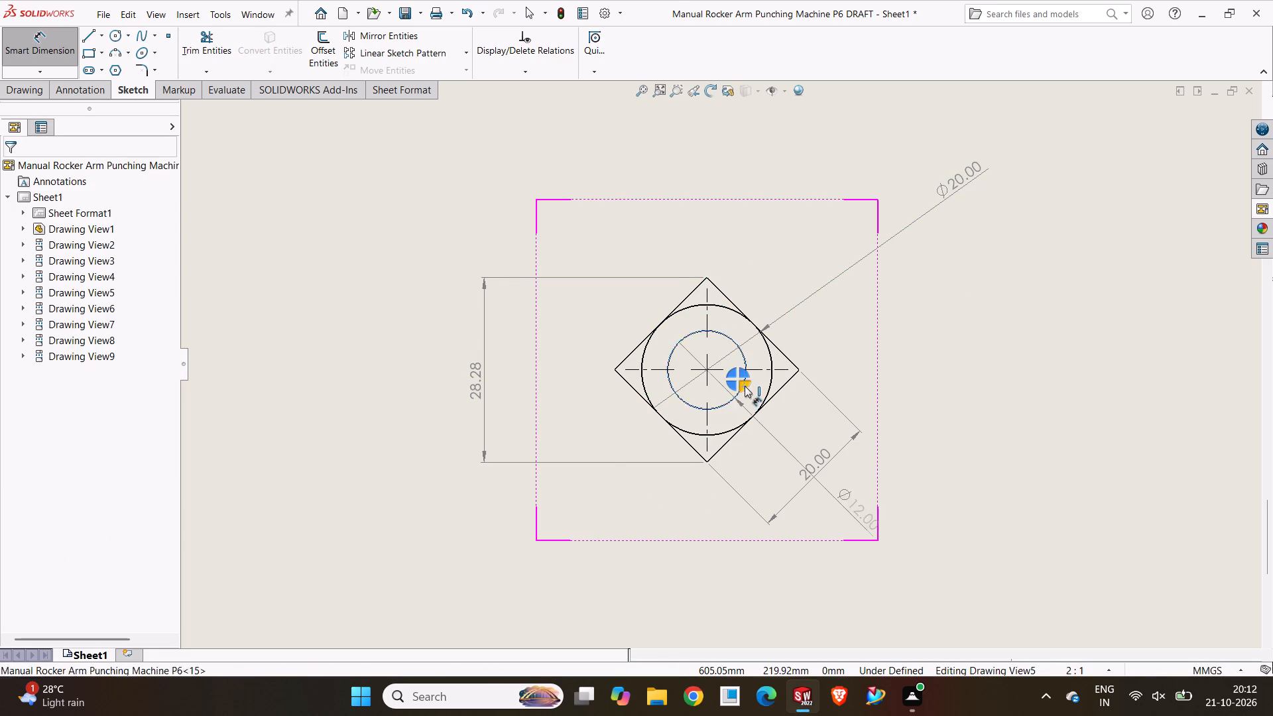
pyautogui.click(473, 575)
pyautogui.click(579, 583)
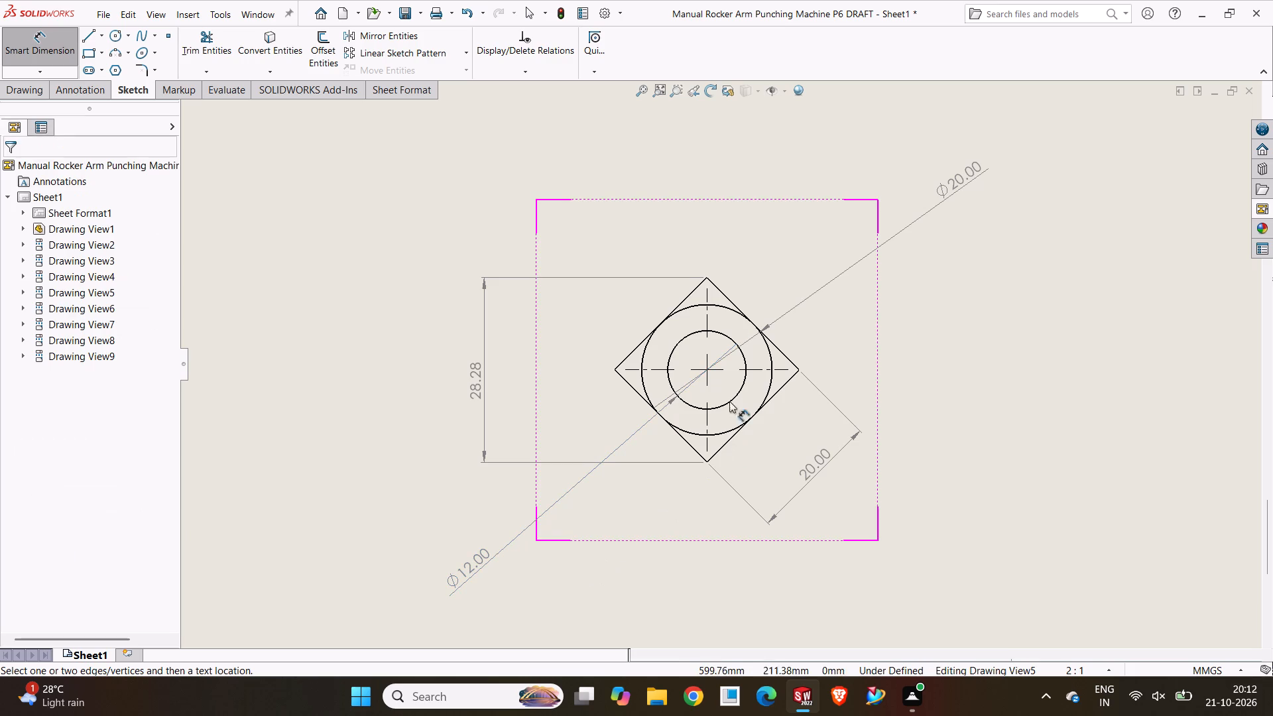
# Dimension the vertical distance from centre to bottom corner and the horizontal distance from centre to right corner in the lower end view.
pyautogui.click(707, 463)
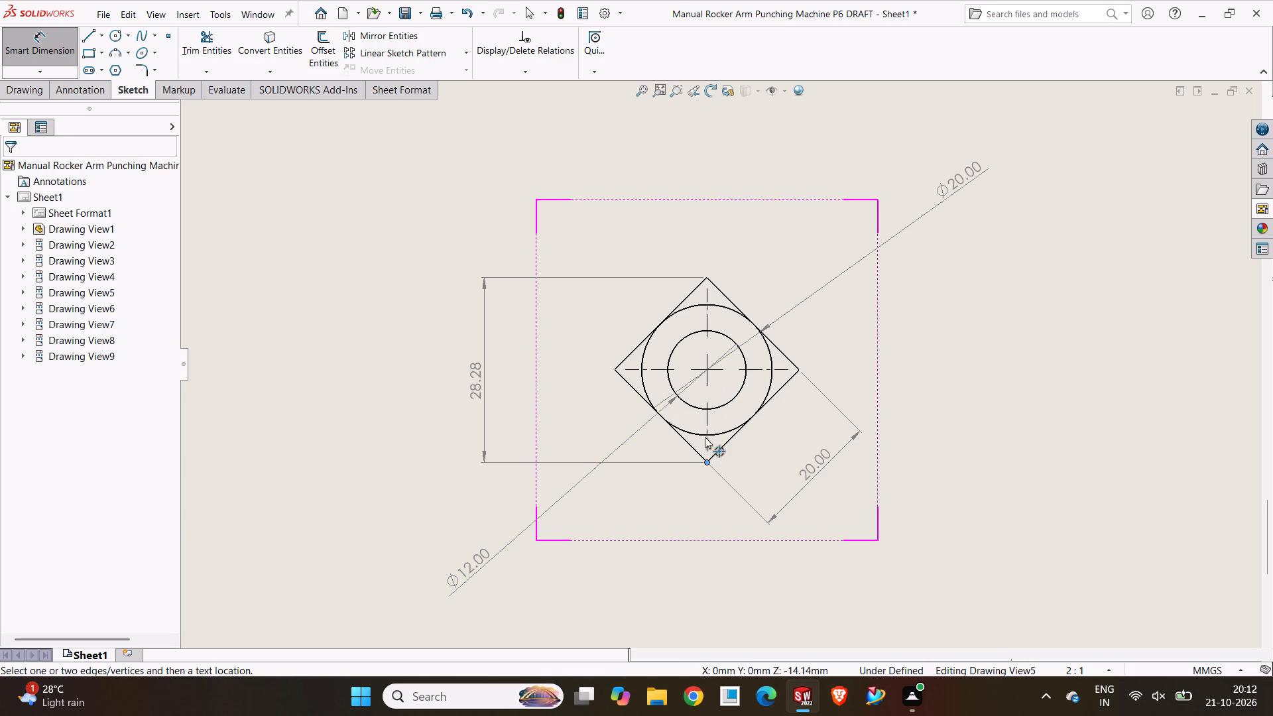
pyautogui.click(705, 373)
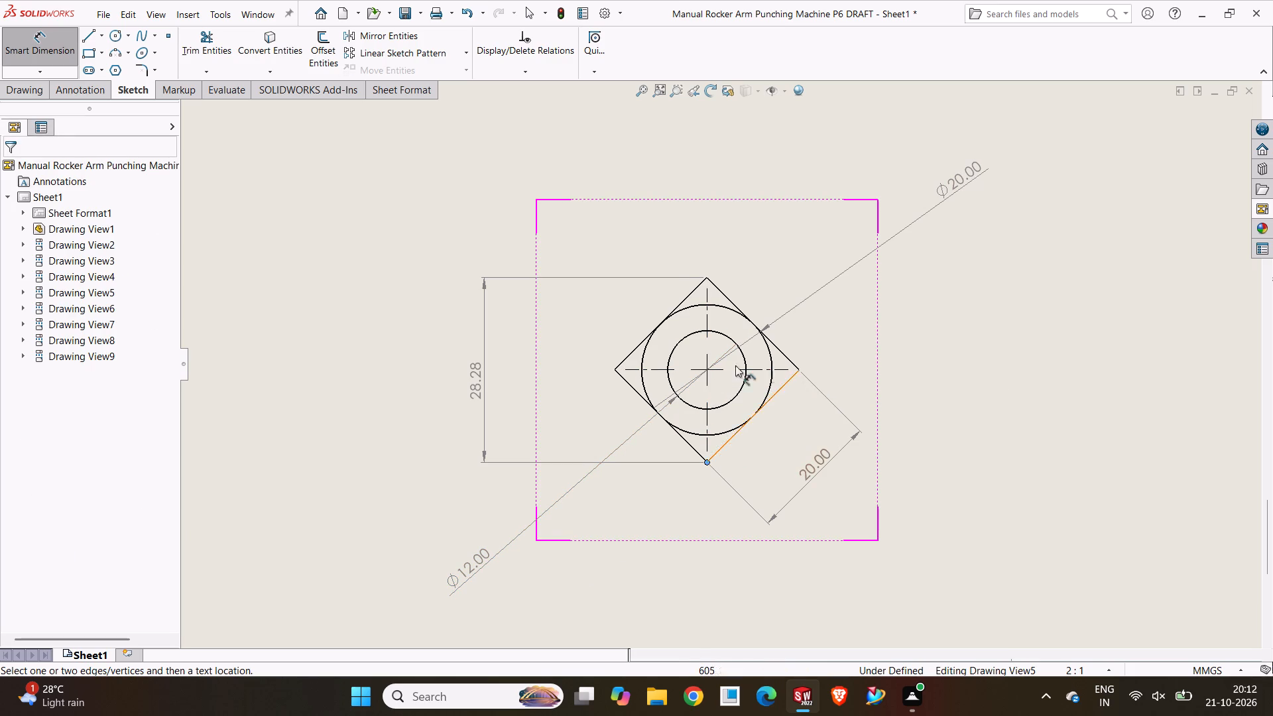
pyautogui.click(718, 369)
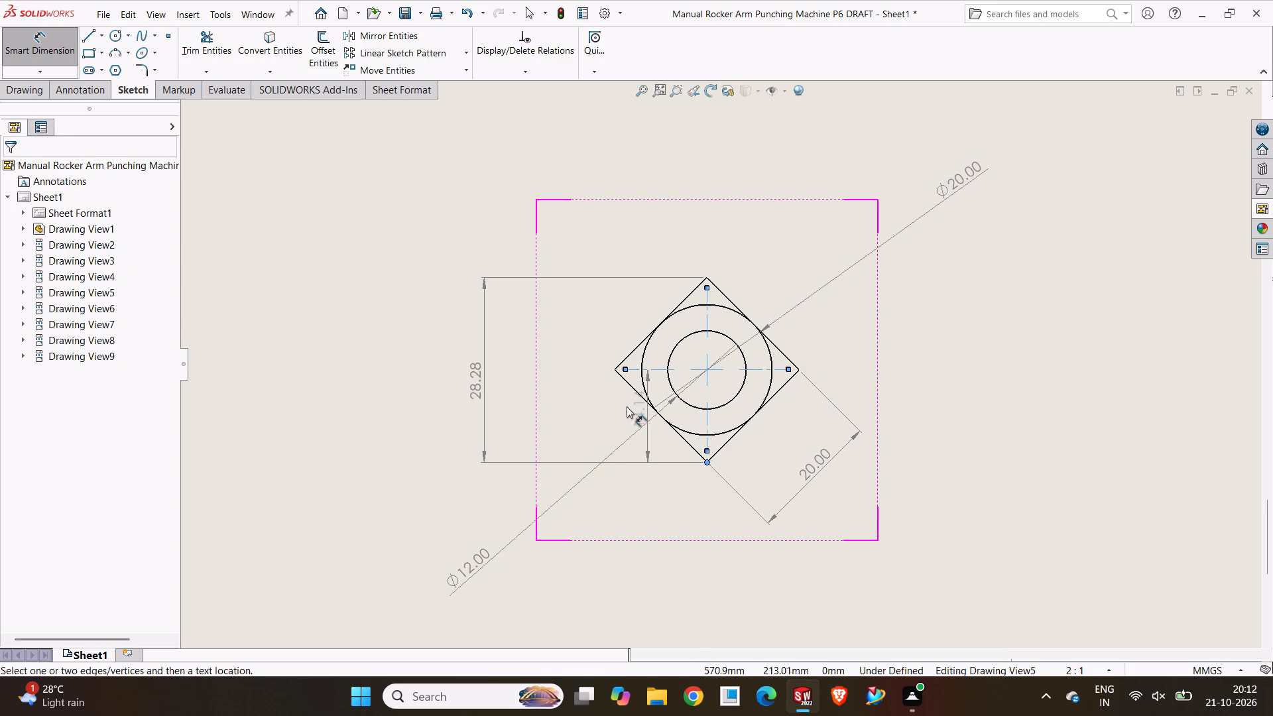
pyautogui.click(577, 407)
pyautogui.click(402, 429)
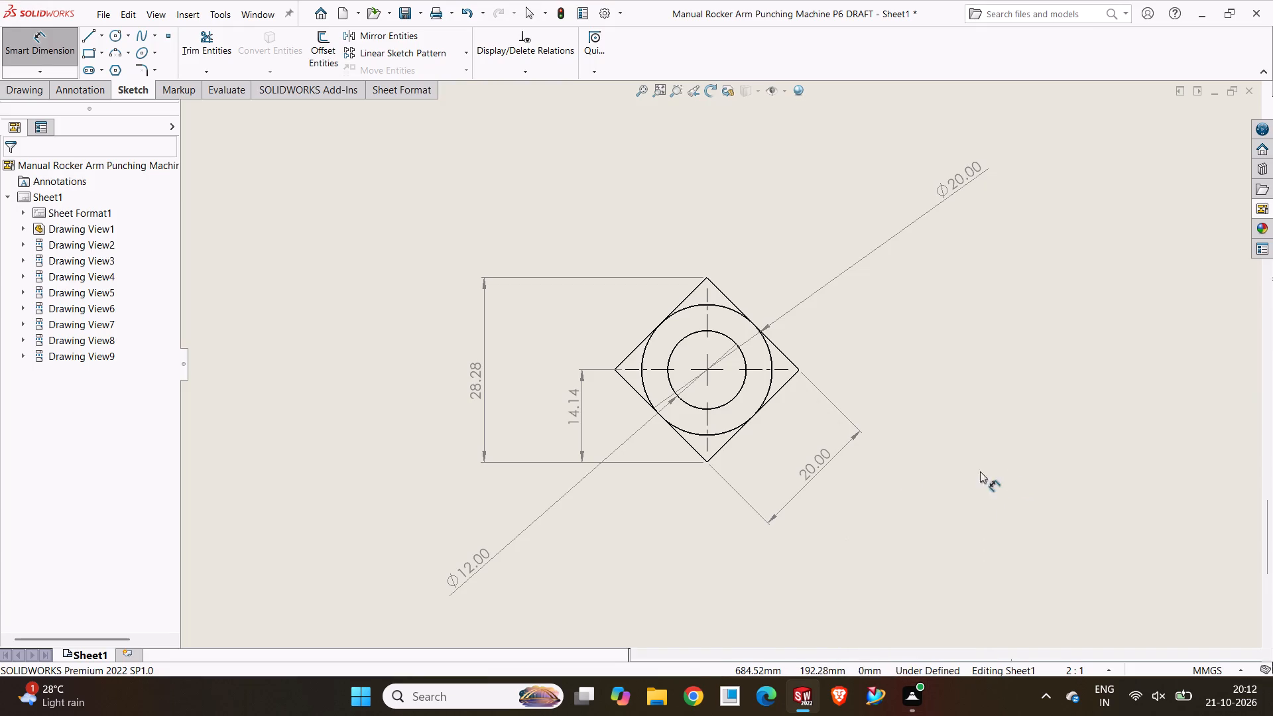
pyautogui.click(708, 291)
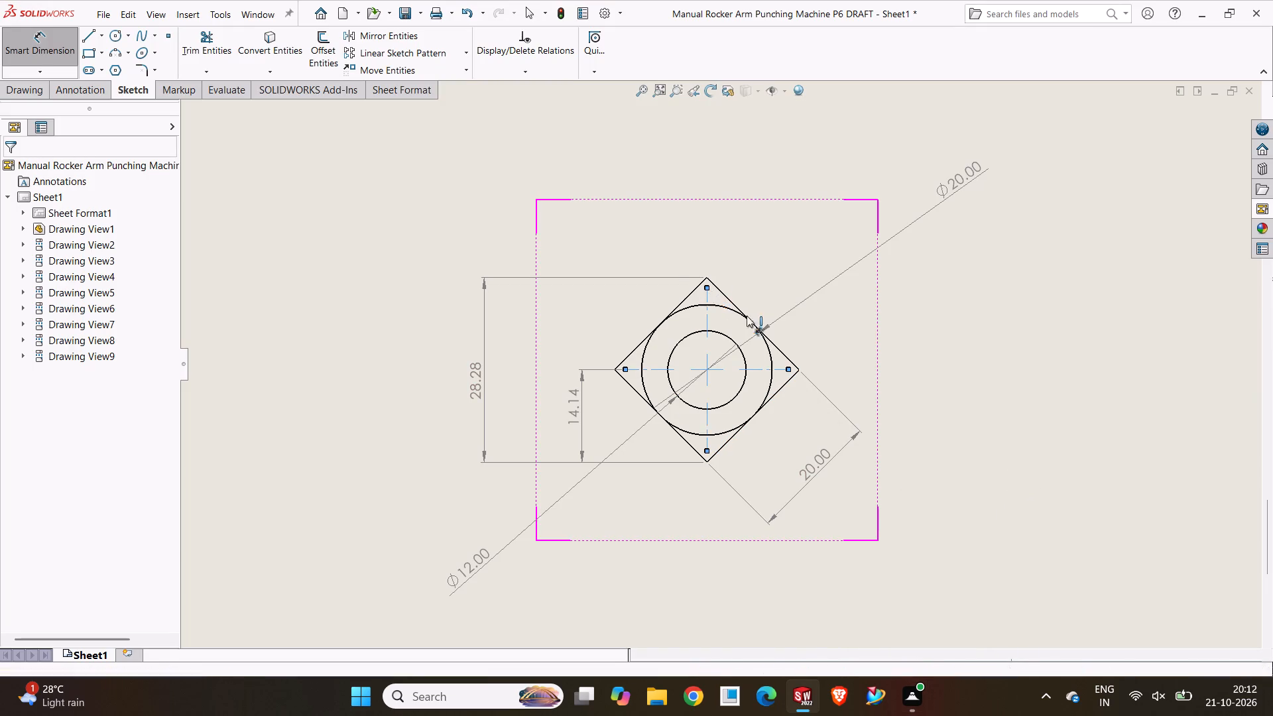
pyautogui.click(799, 367)
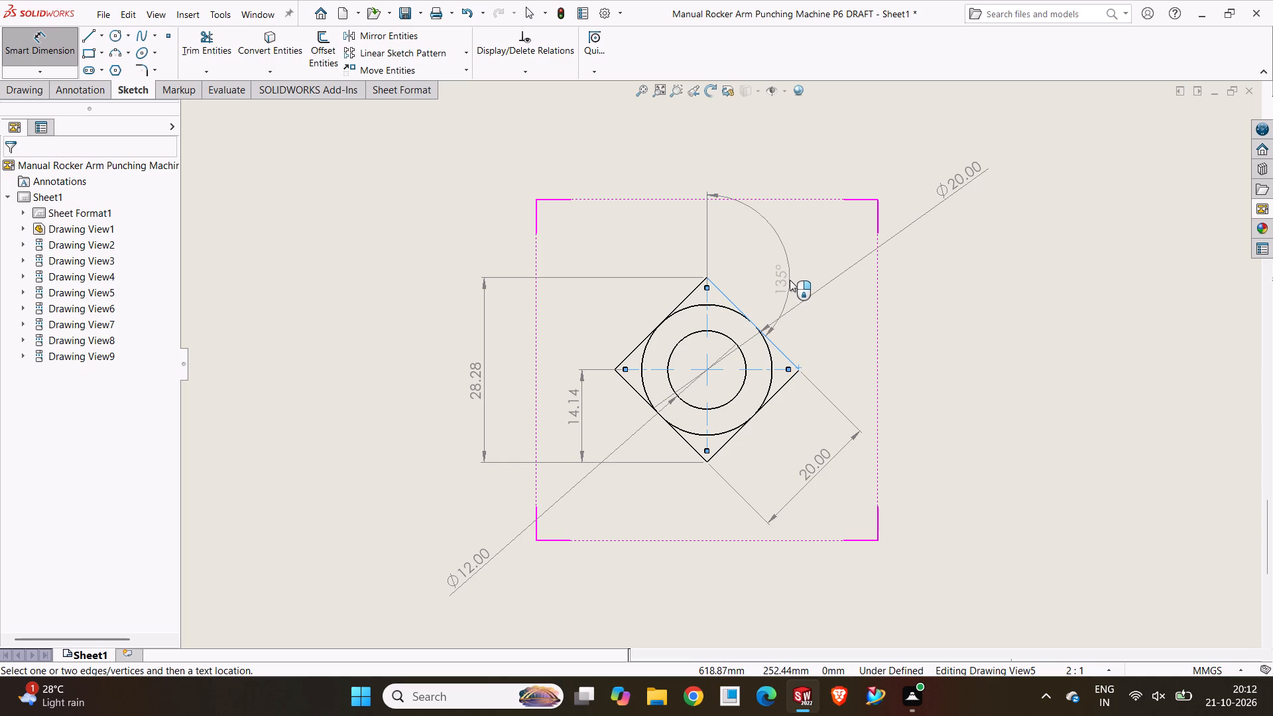
pyautogui.press('Escape')
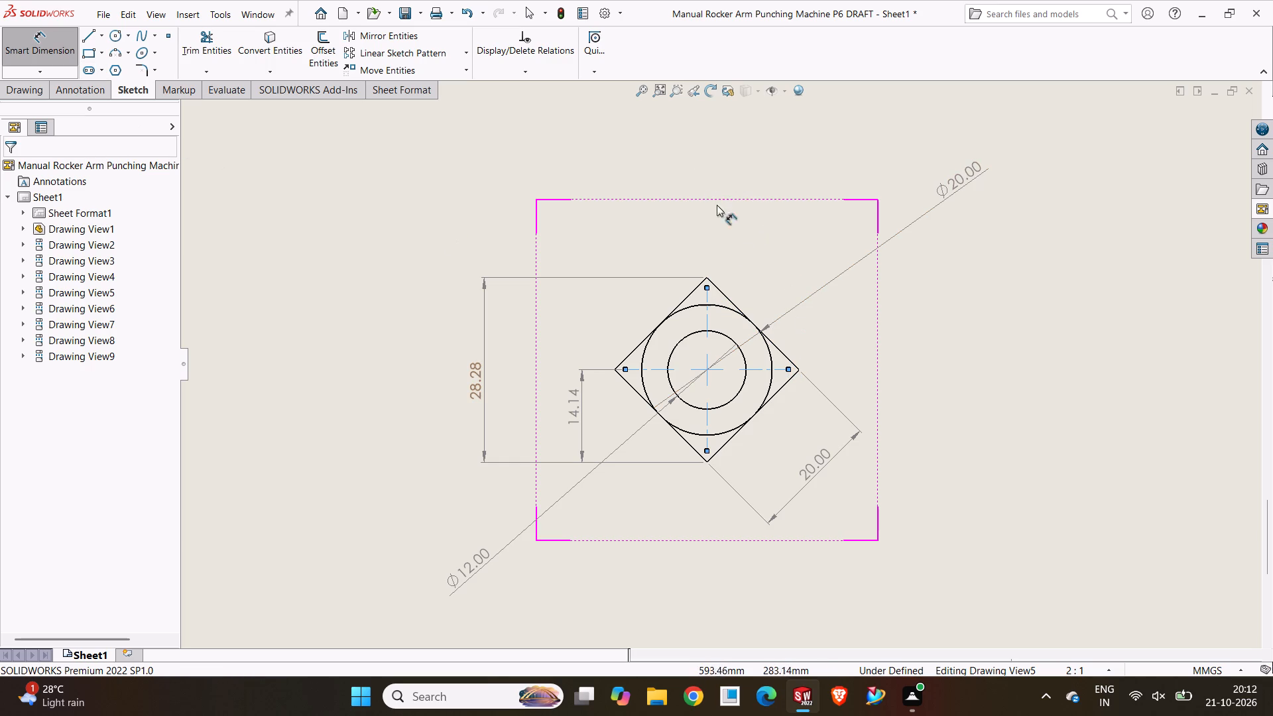
pyautogui.click(800, 369)
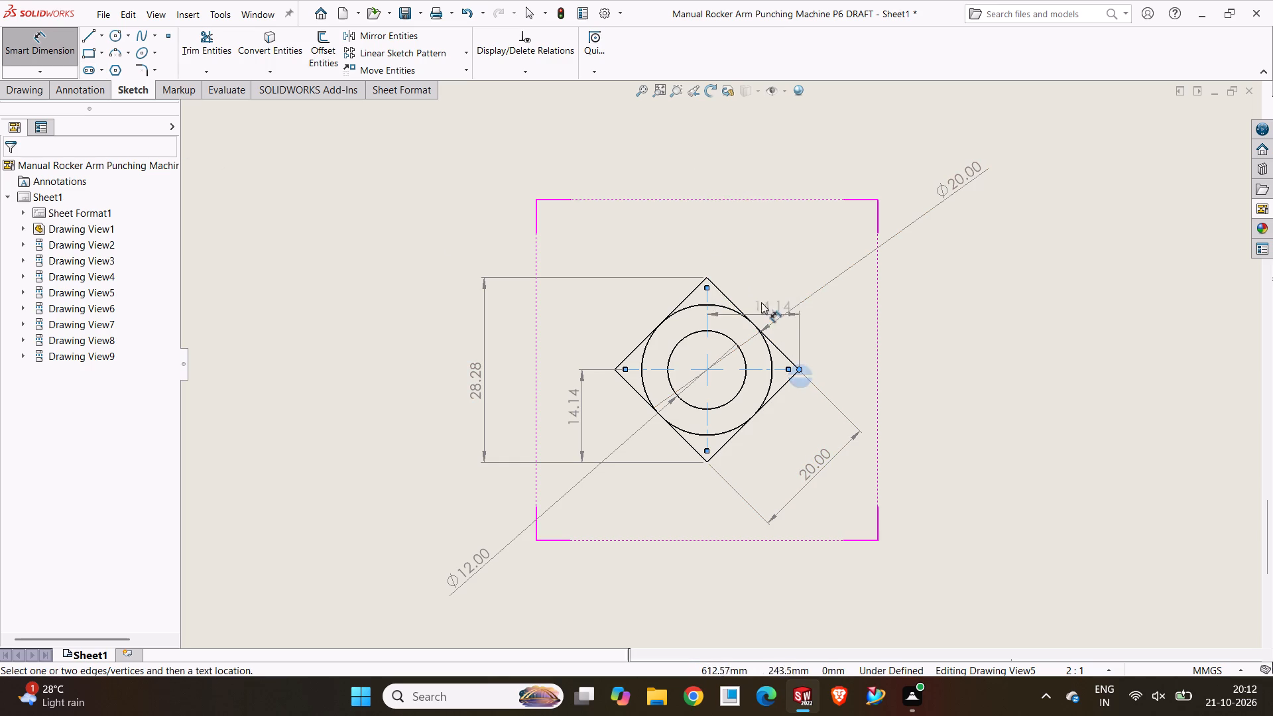
pyautogui.click(753, 251)
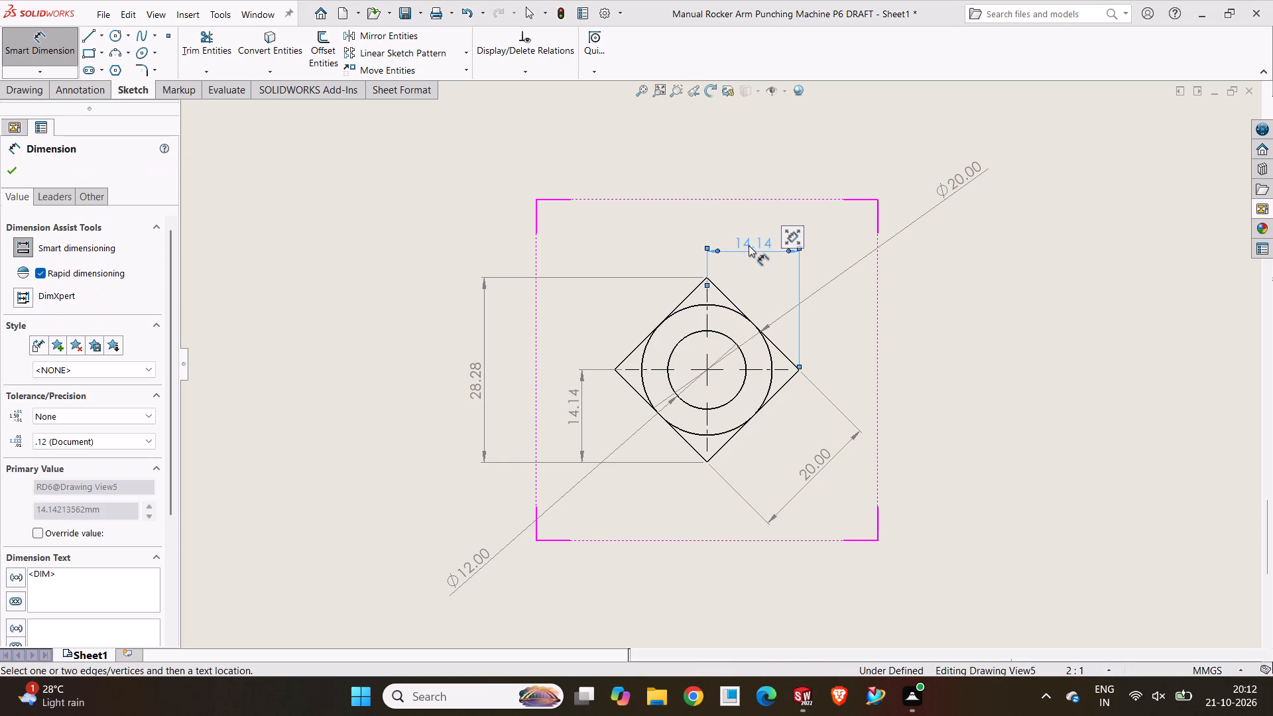
pyautogui.click(628, 225)
# Dimension the square's upper-right side and its vertical corner-to-corner distance in the top view above the front view.
pyautogui.scroll(8, 830, 249)
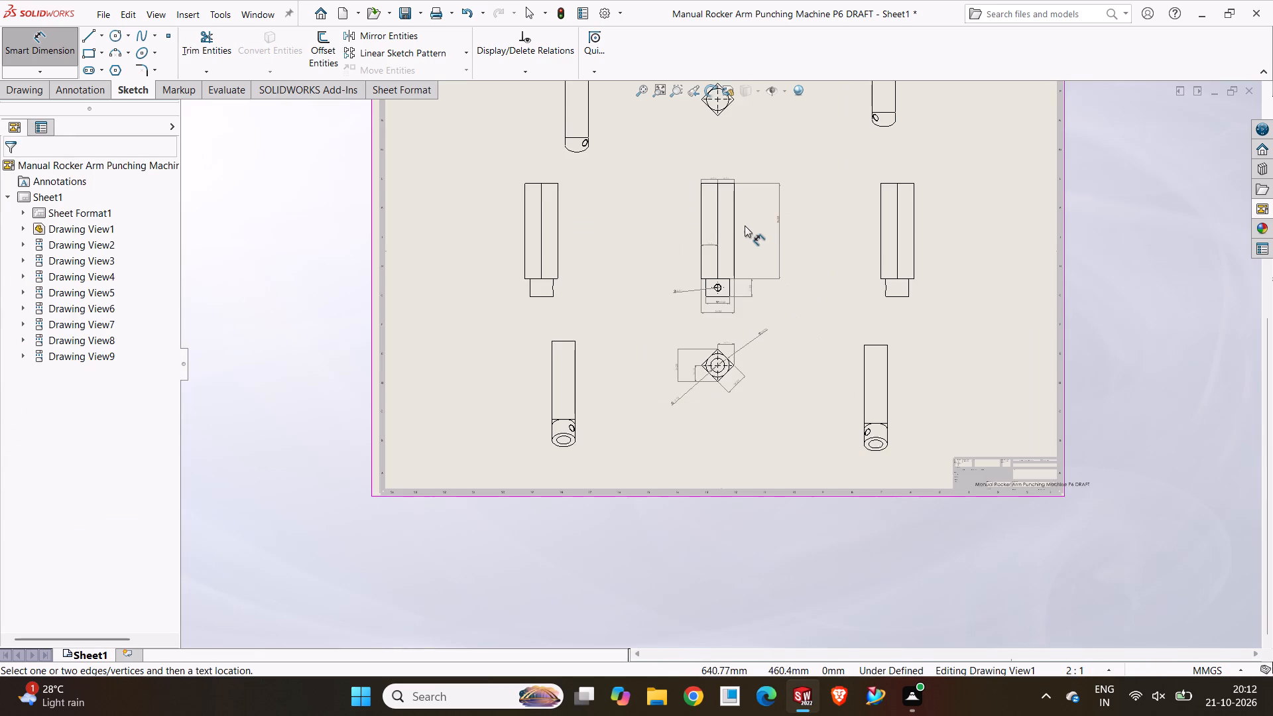
pyautogui.scroll(-3, 745, 225)
pyautogui.scroll(3, 745, 225)
pyautogui.scroll(-14, 745, 224)
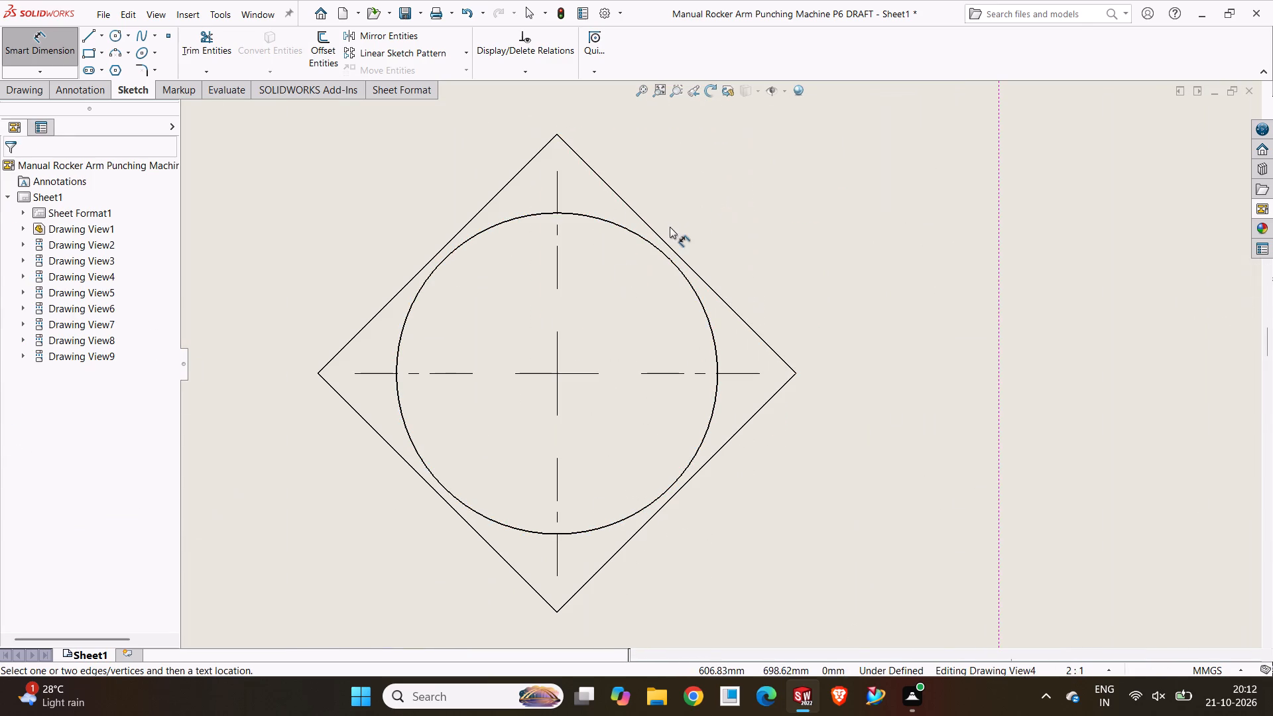
pyautogui.click(662, 236)
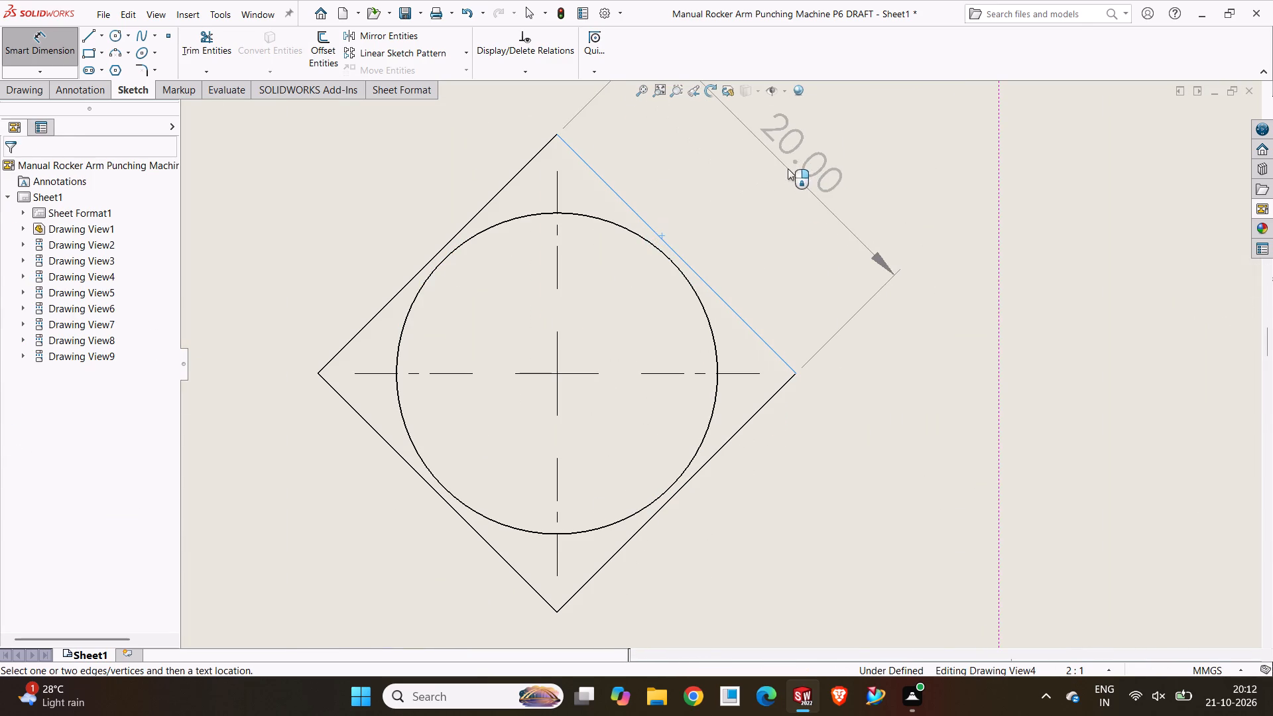
pyautogui.click(788, 168)
pyautogui.click(892, 357)
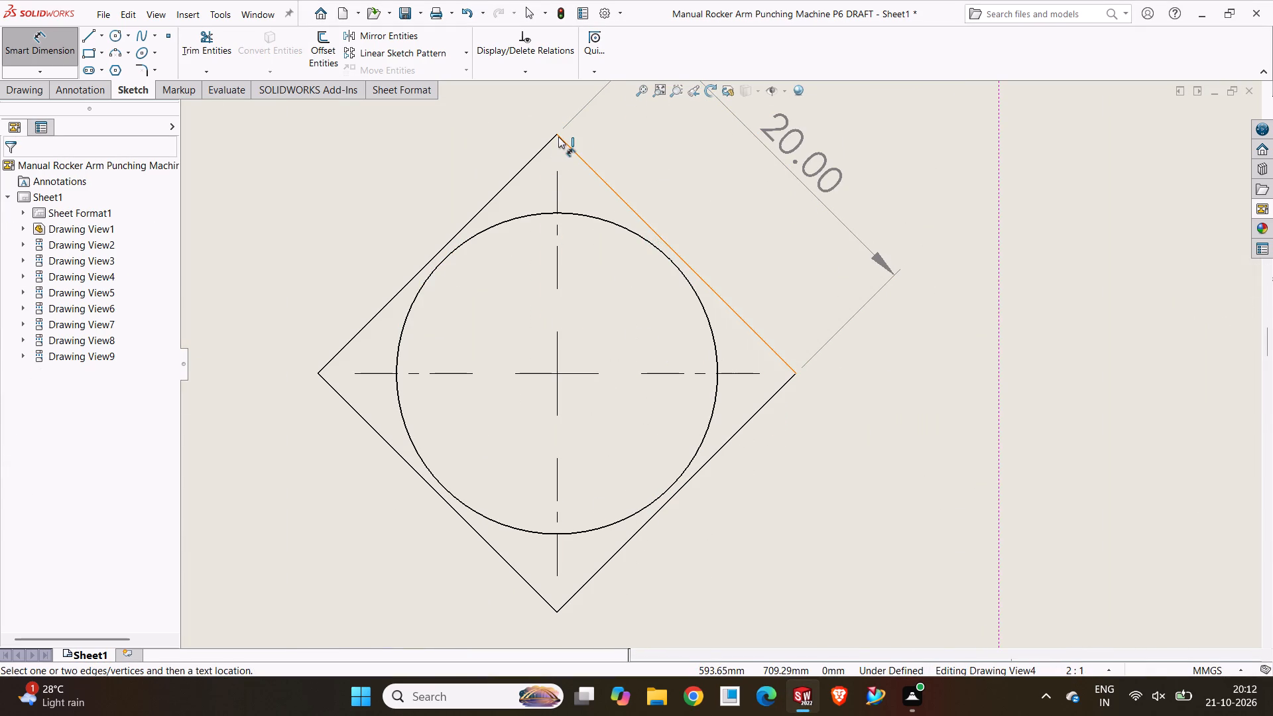
pyautogui.click(557, 135)
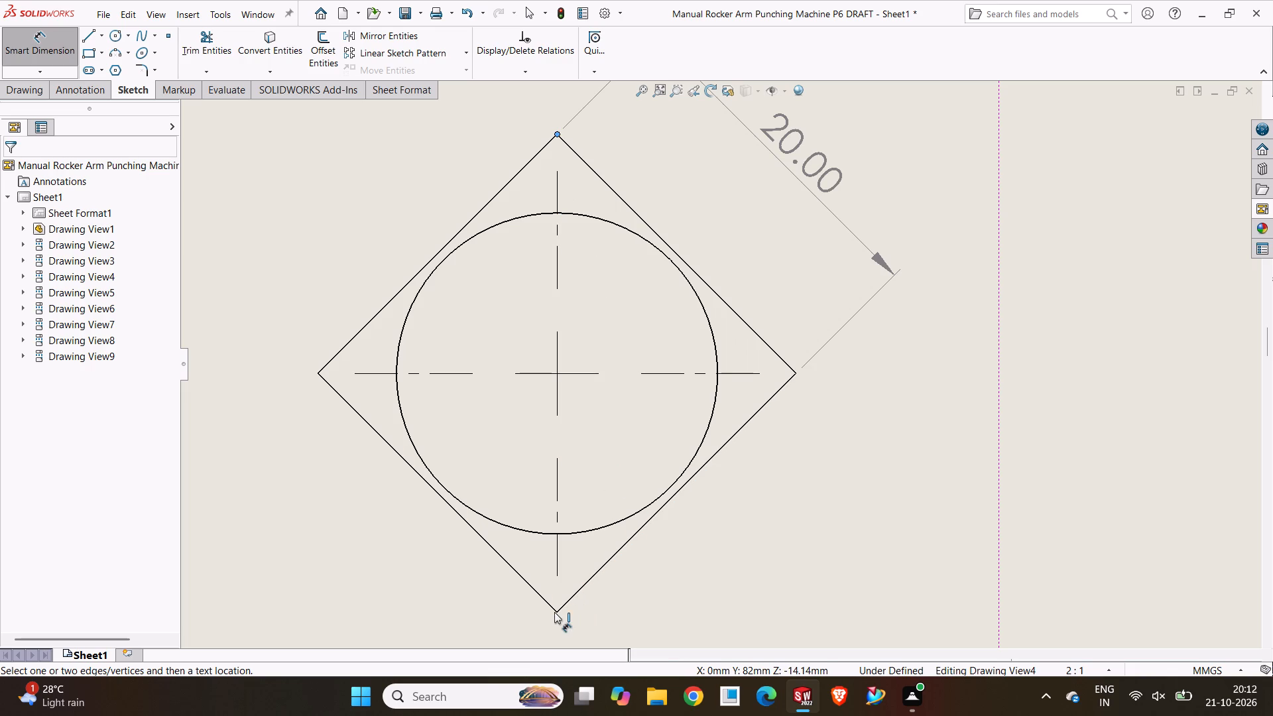
pyautogui.click(557, 612)
pyautogui.scroll(3, 317, 330)
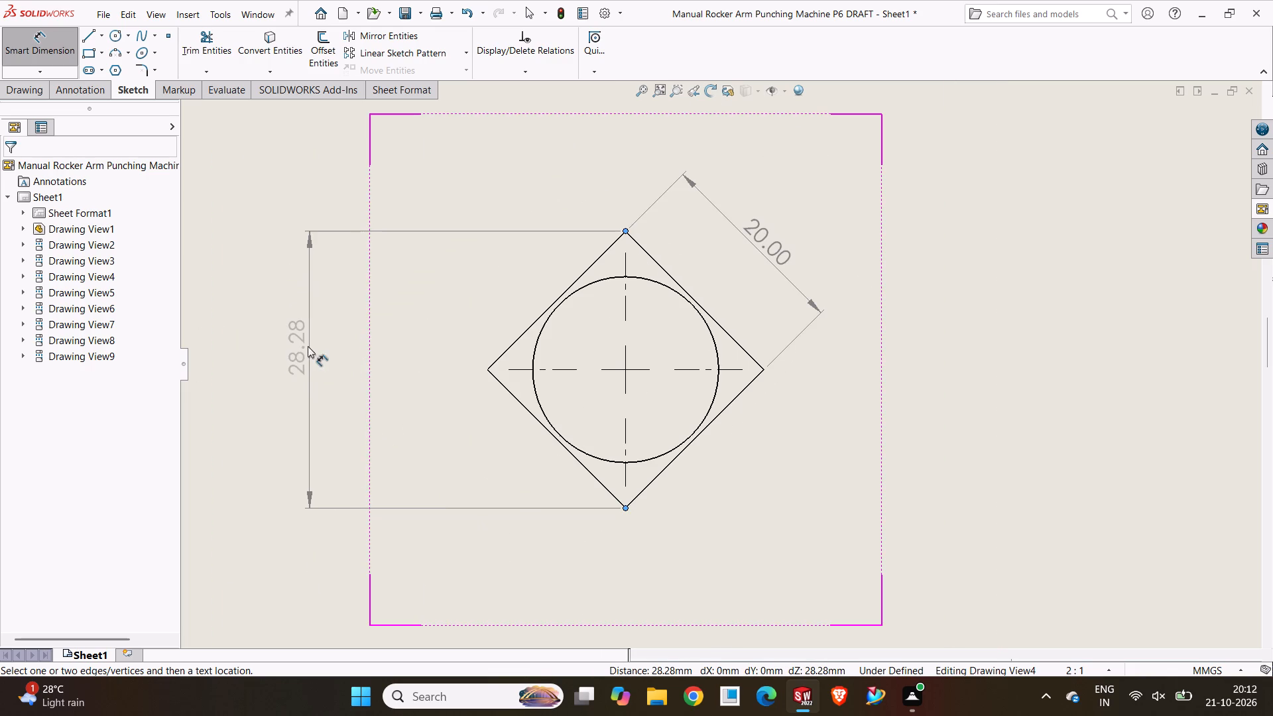
pyautogui.click(308, 346)
pyautogui.click(442, 392)
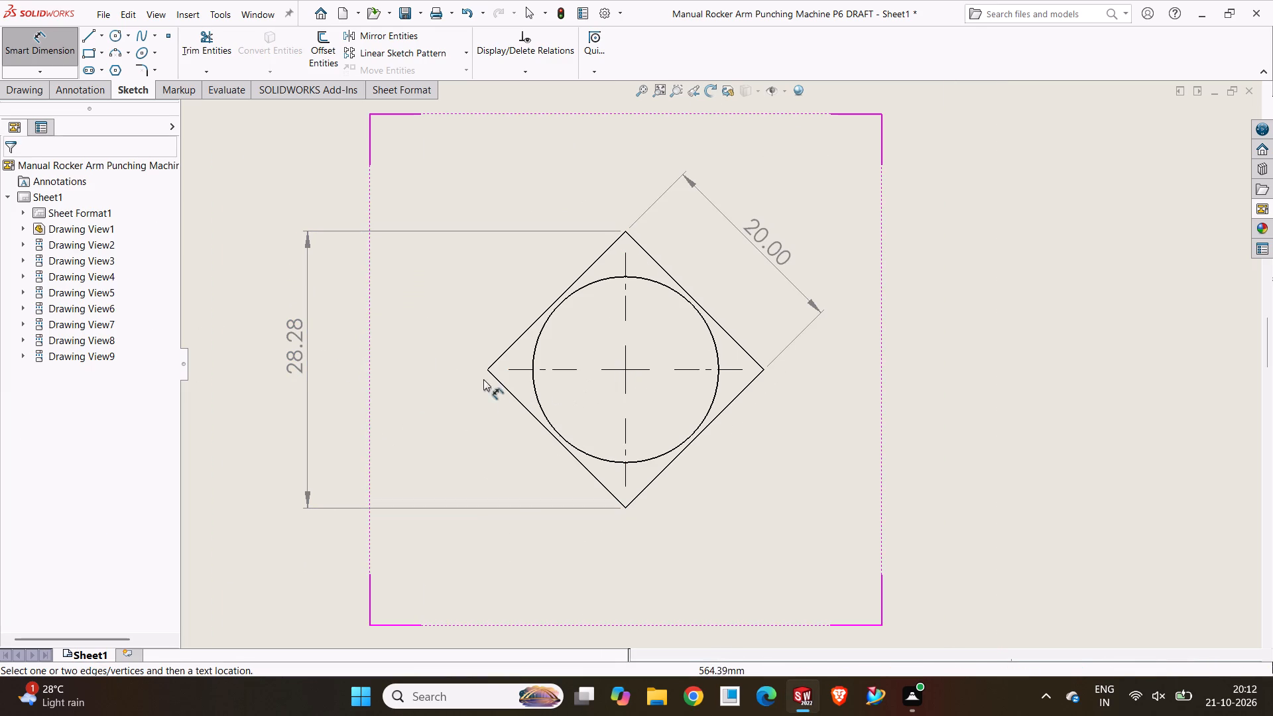
# Dimension the horizontal distance from the square's left corner to the centre and the circle's diameter in the top view.
pyautogui.click(487, 369)
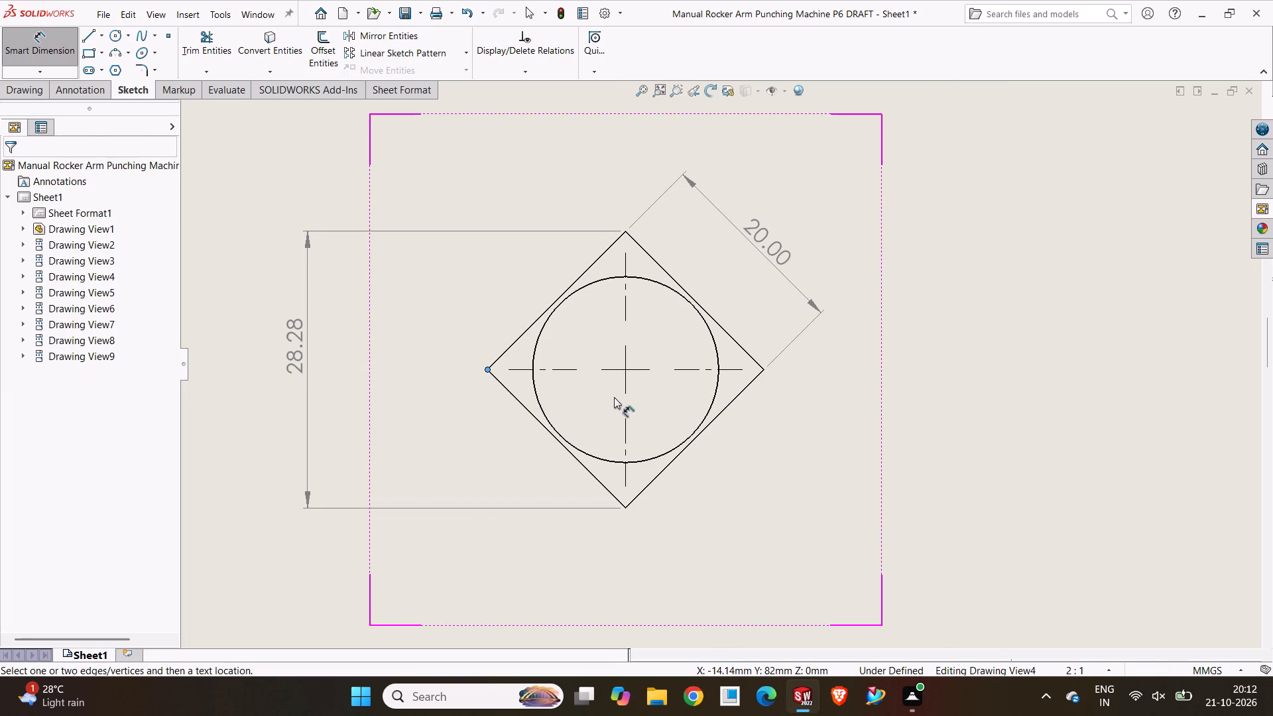
pyautogui.click(625, 417)
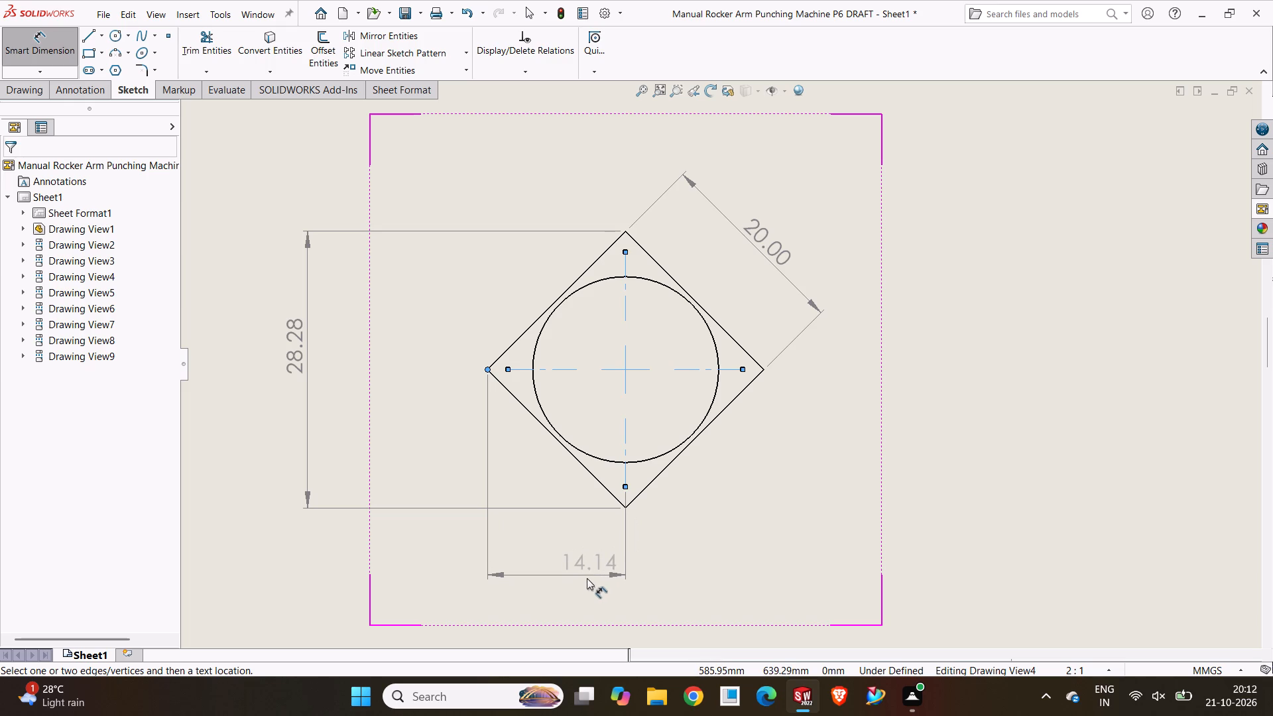
pyautogui.click(583, 579)
pyautogui.click(968, 518)
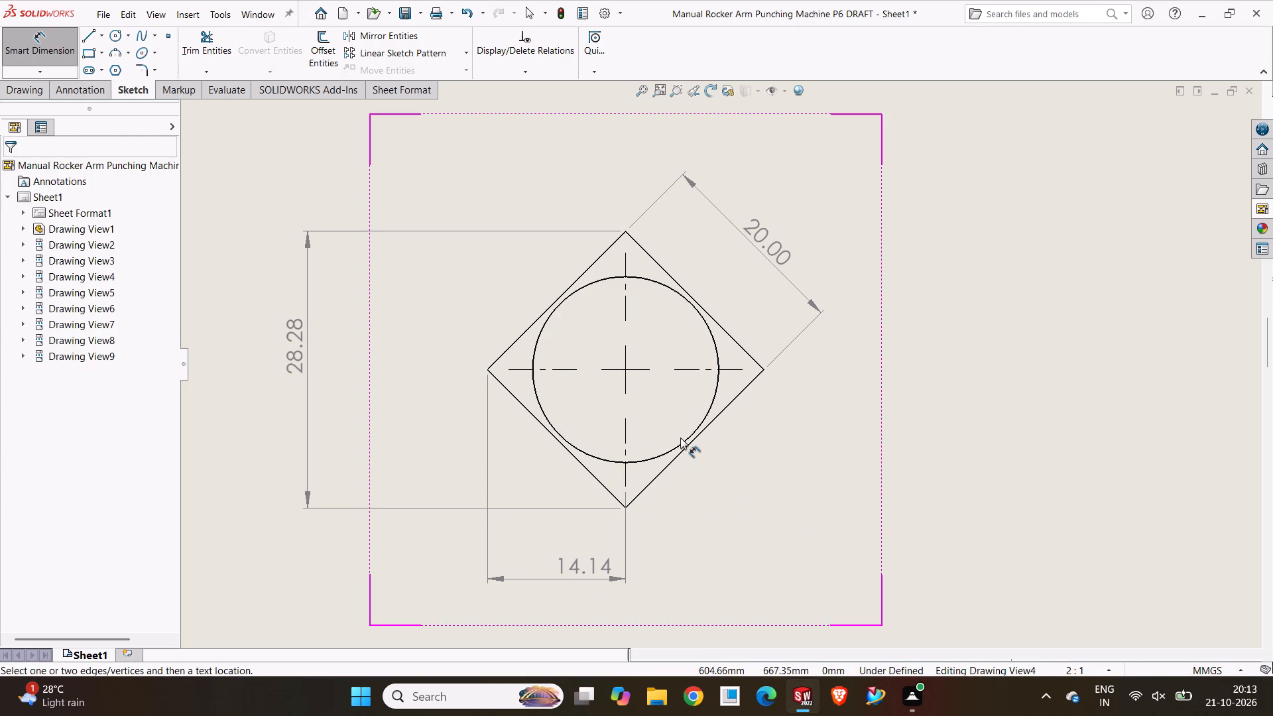
pyautogui.click(670, 453)
pyautogui.click(977, 524)
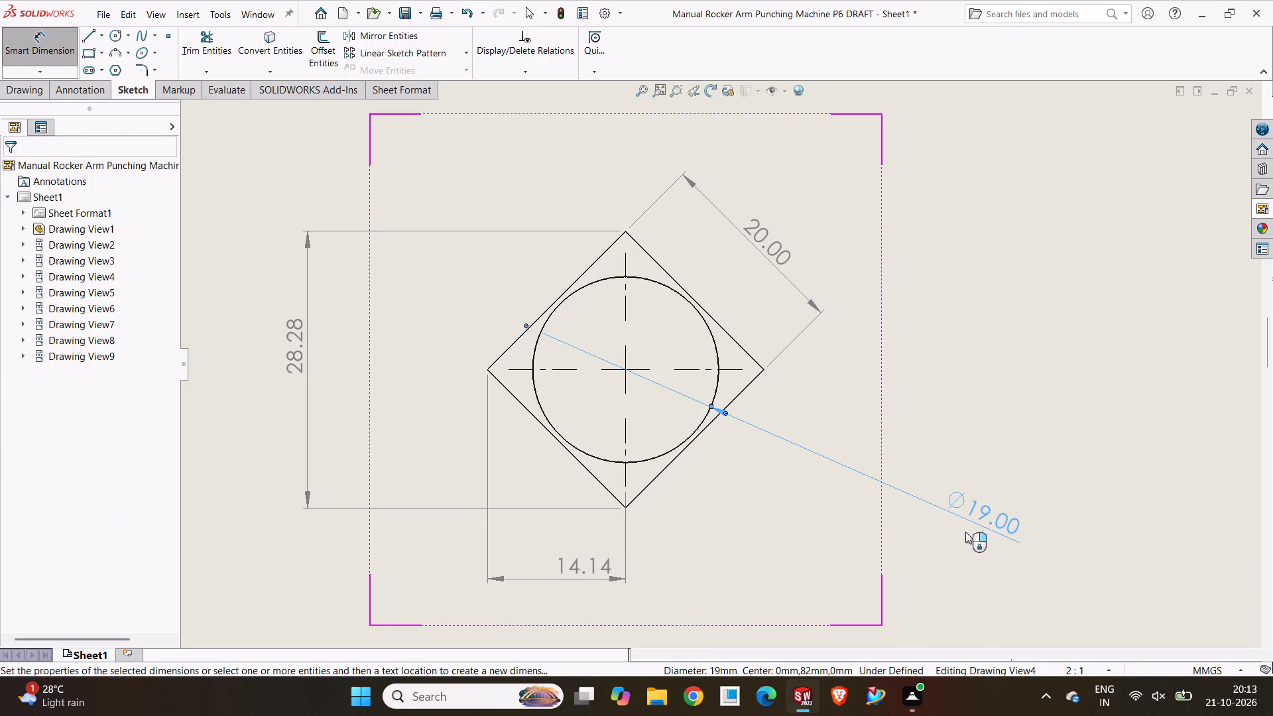
pyautogui.click(954, 550)
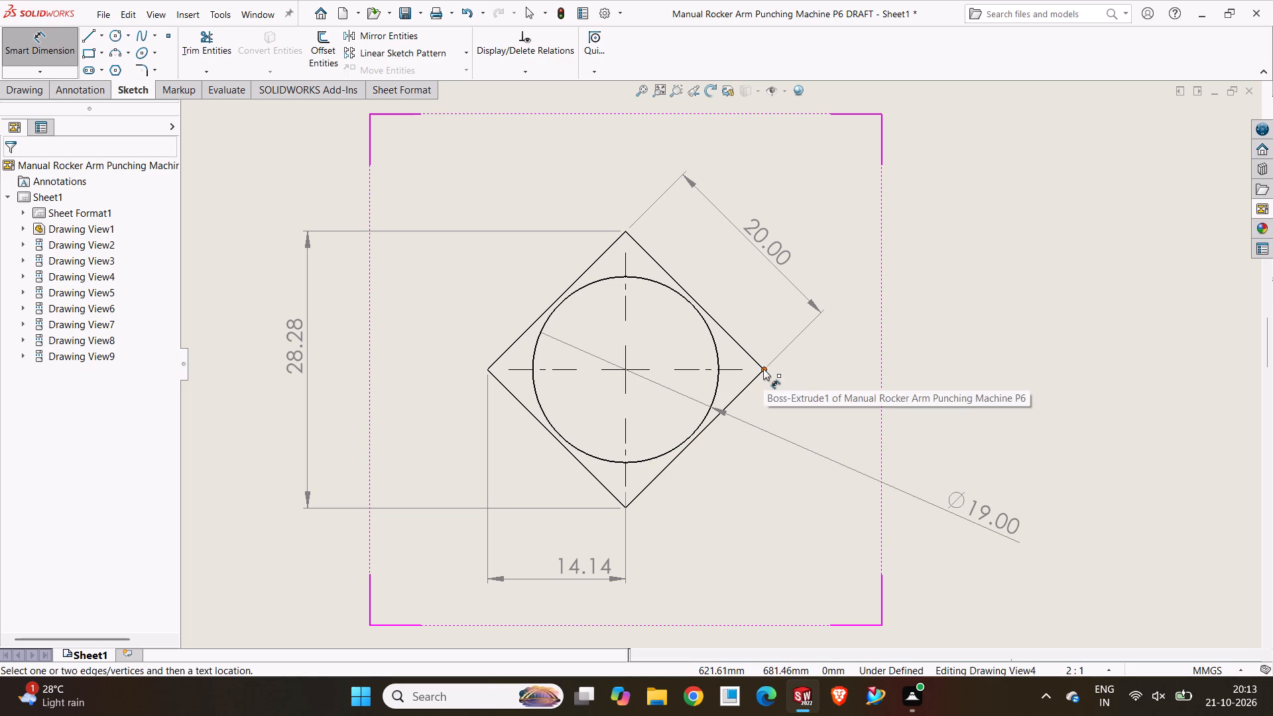
# Dimension the horizontal distance from the centre to the right corner and the square's lower-right side in the top view.
pyautogui.click(763, 369)
pyautogui.click(624, 390)
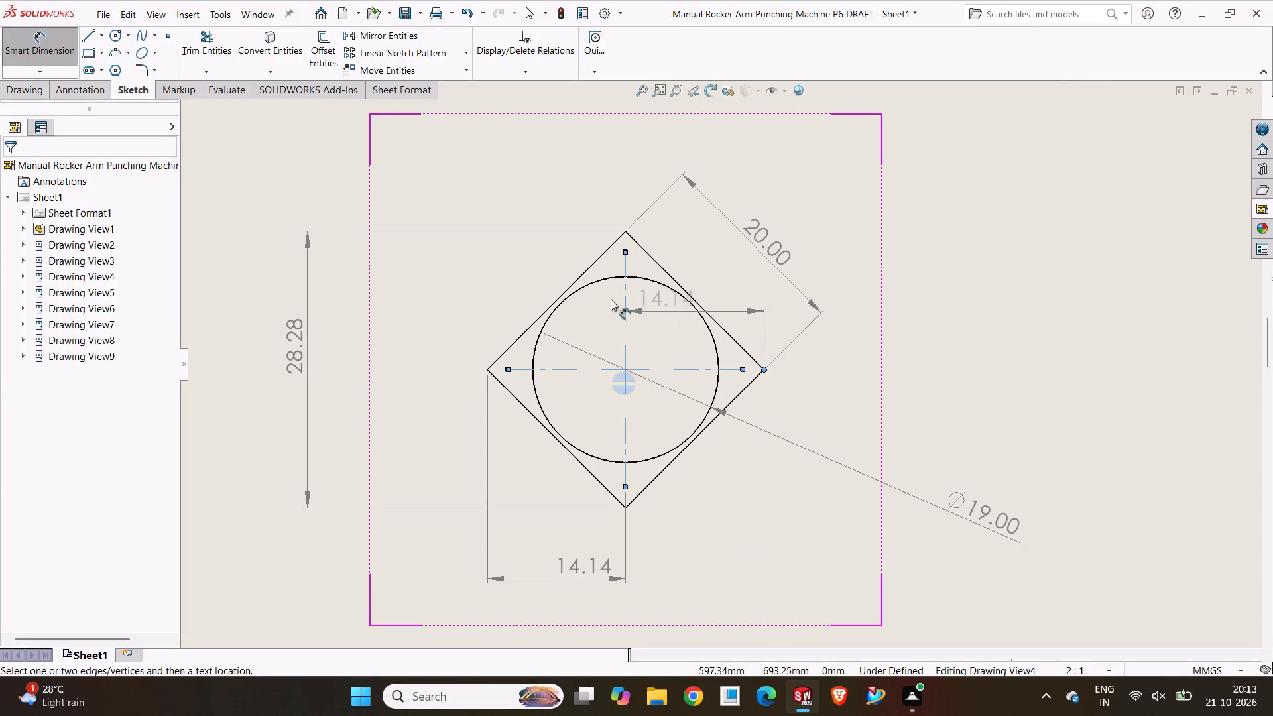
pyautogui.click(753, 166)
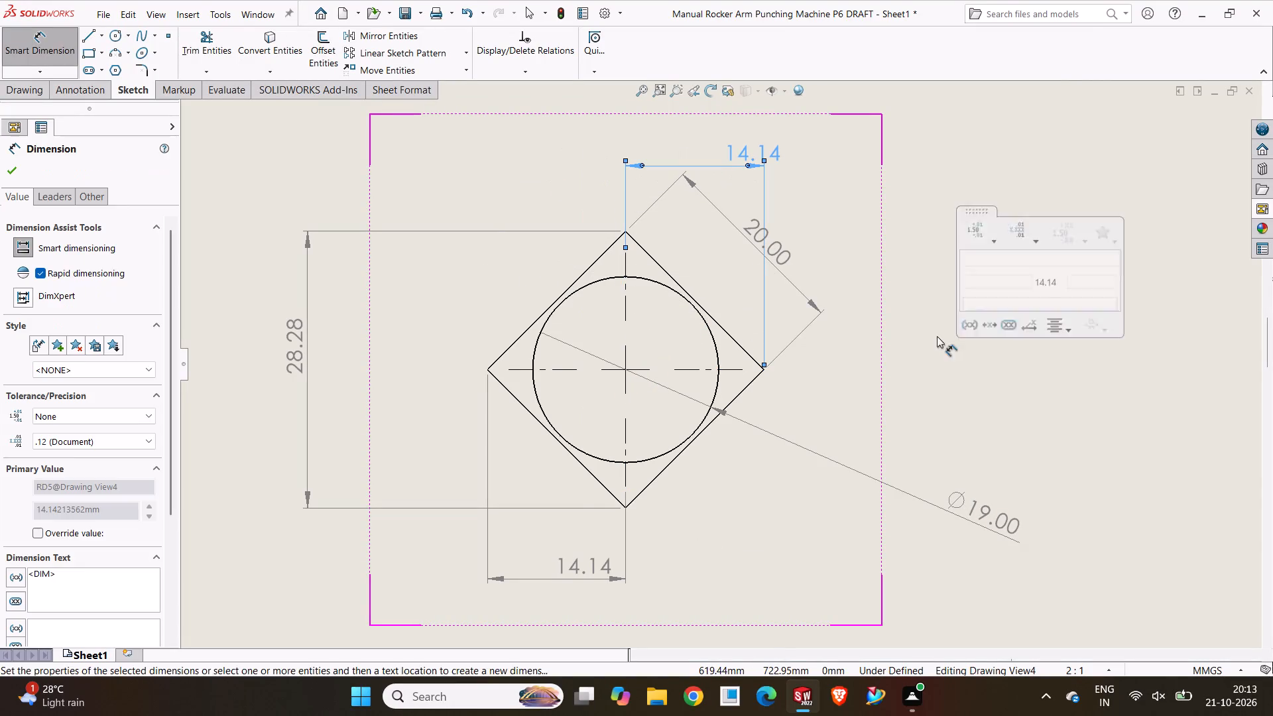
pyautogui.click(946, 318)
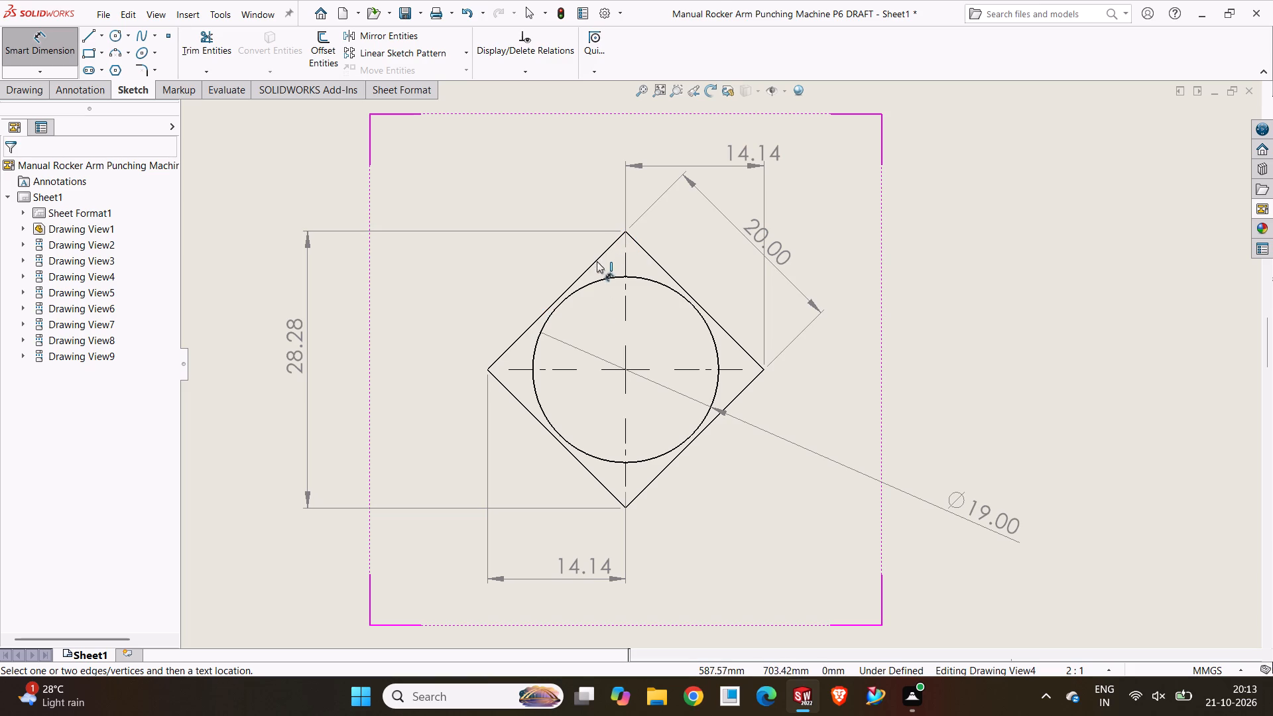
pyautogui.click(691, 443)
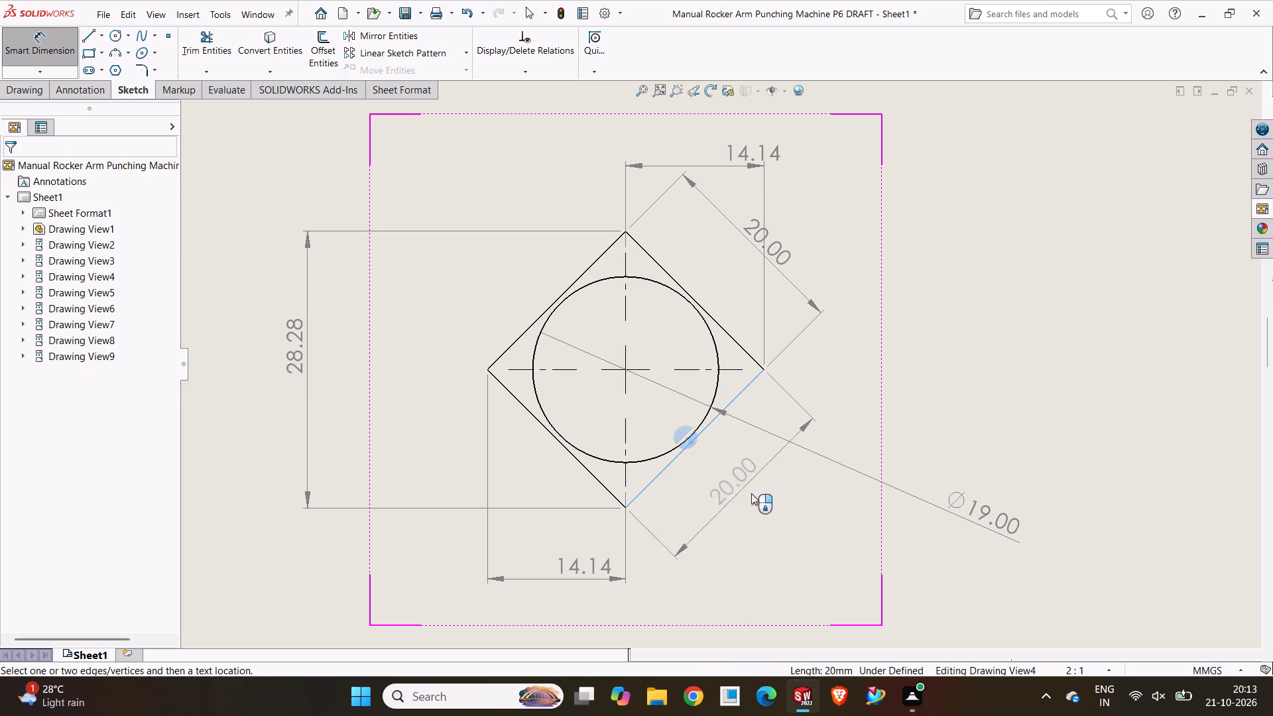
pyautogui.click(756, 495)
pyautogui.click(949, 446)
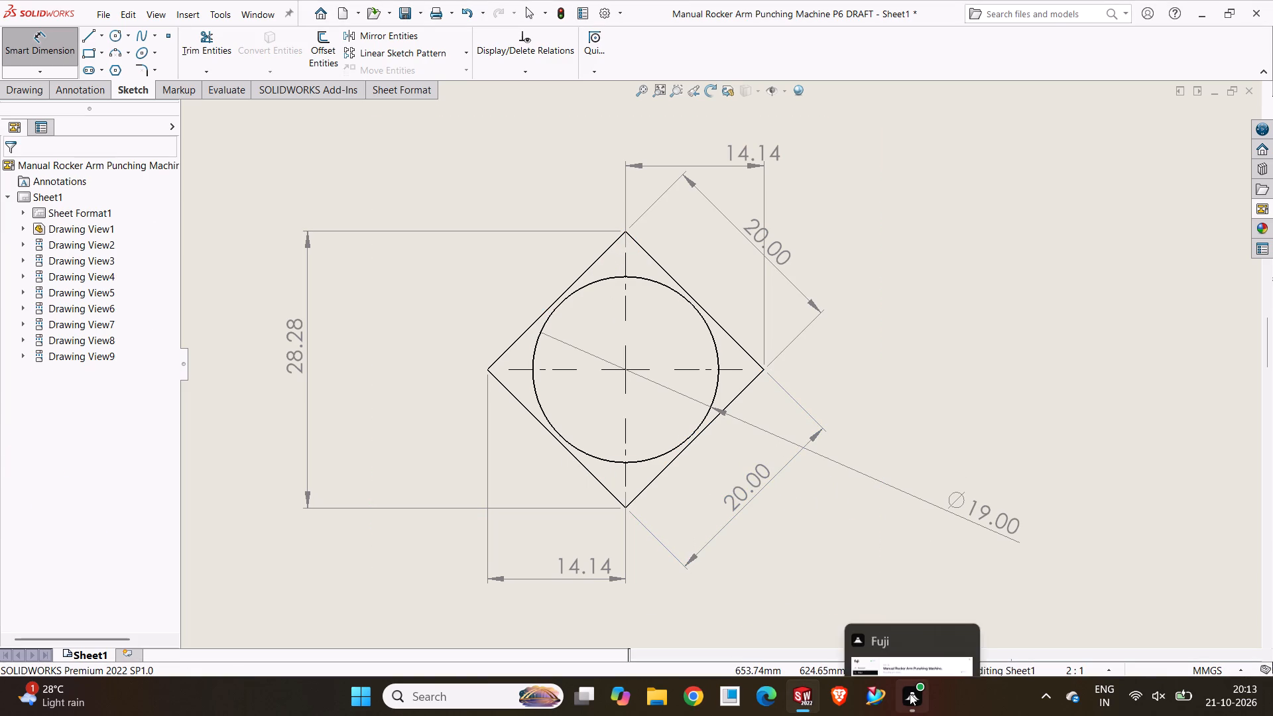
# Dimension the true radii of the lower and upper ellipses at the top of the sheet's upper-right angled view.
pyautogui.scroll(8, 752, 377)
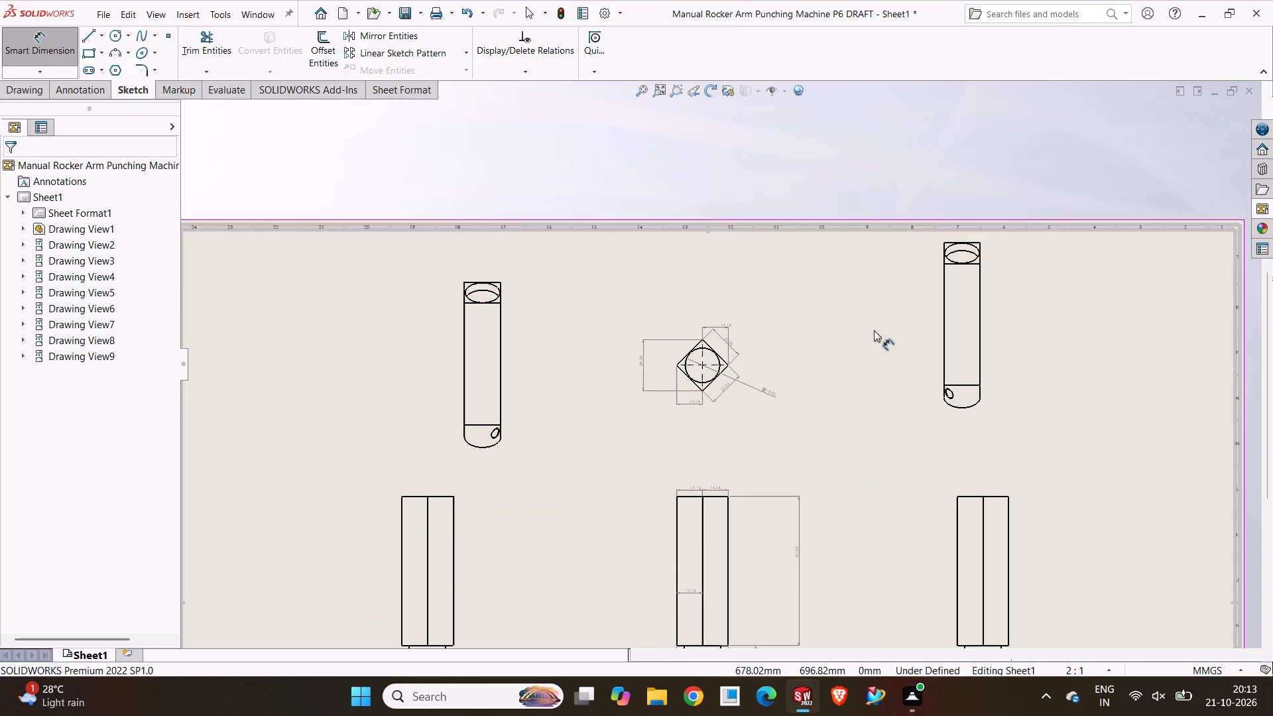
pyautogui.scroll(4, 874, 330)
pyautogui.scroll(-8, 816, 337)
pyautogui.scroll(-2, 796, 275)
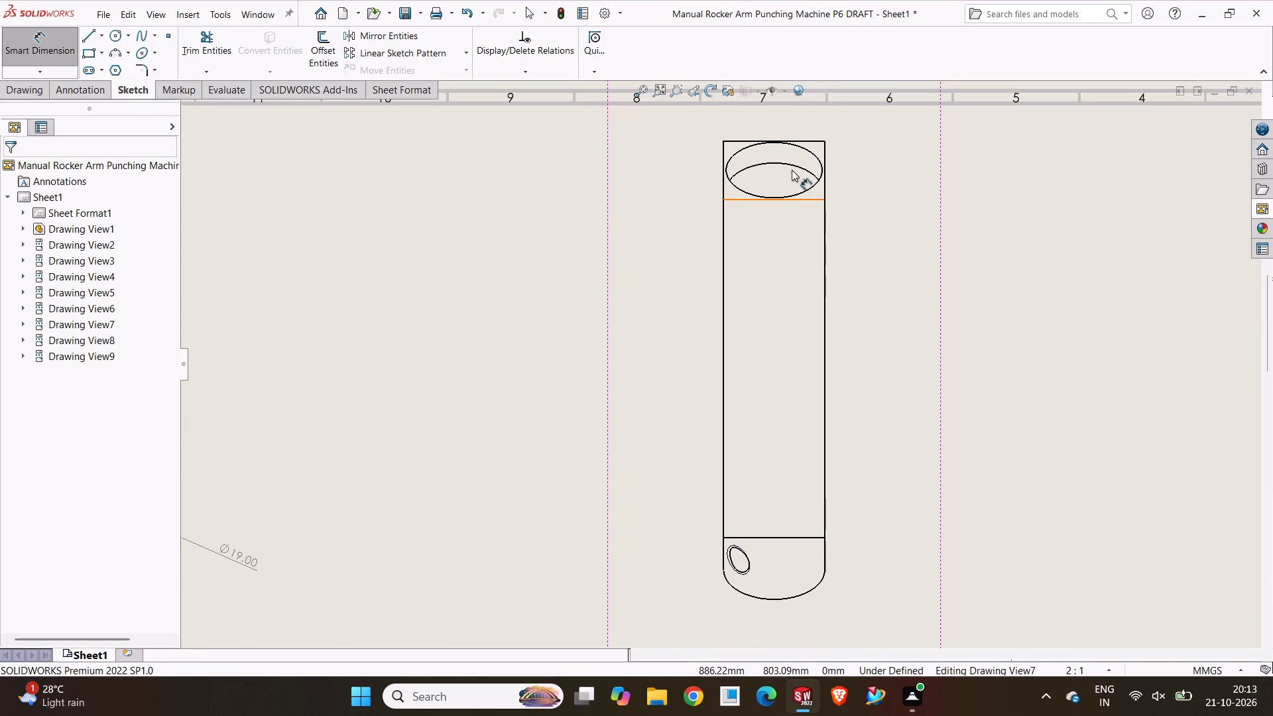
pyautogui.click(786, 166)
pyautogui.click(760, 164)
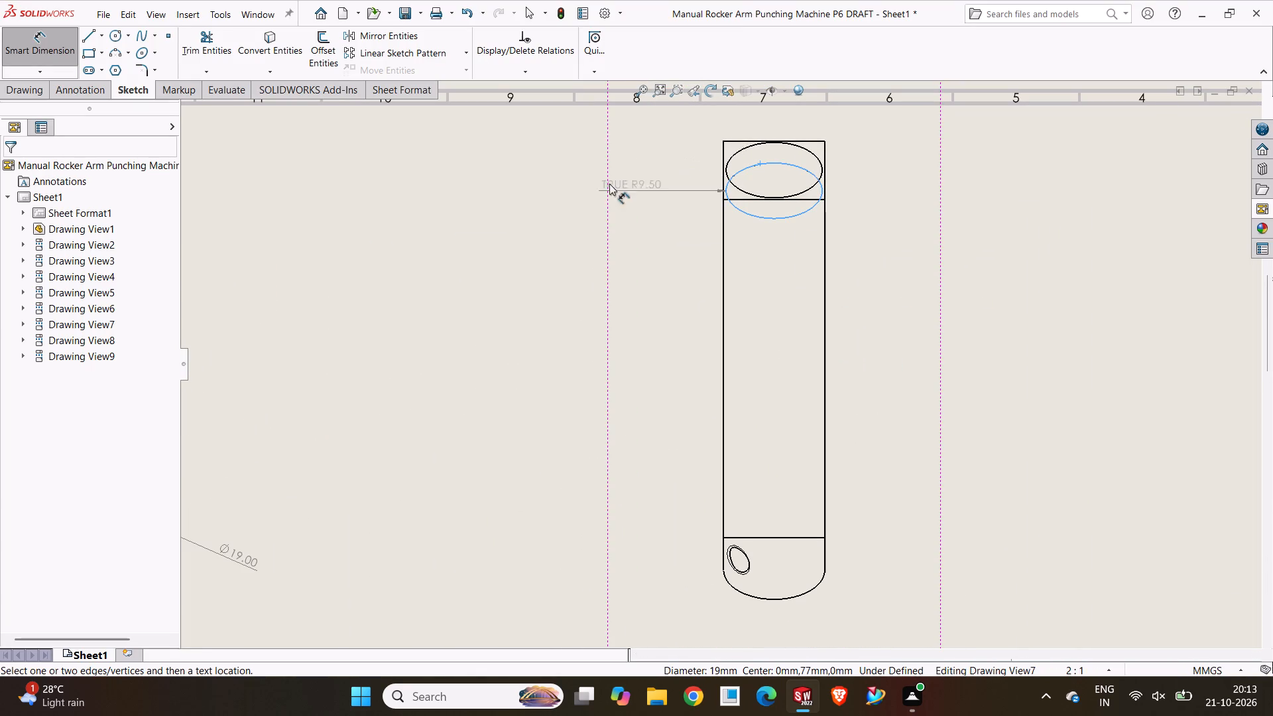
pyautogui.click(516, 205)
pyautogui.click(552, 280)
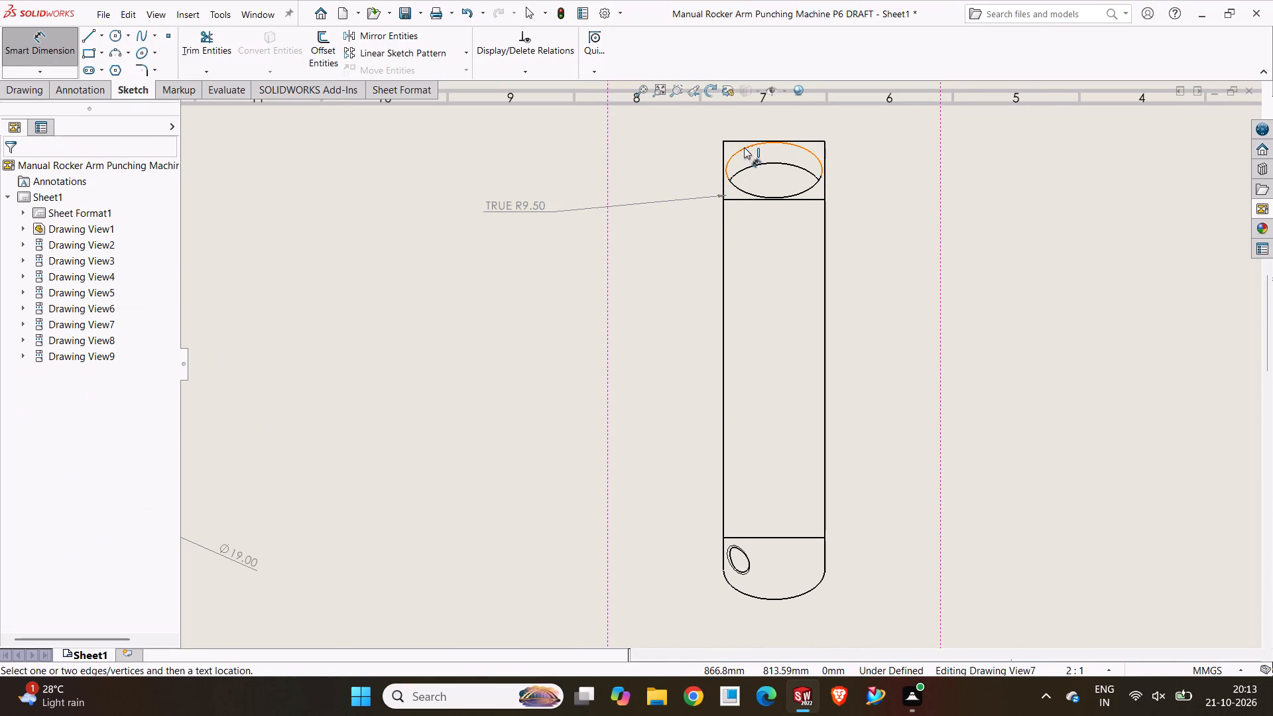
pyautogui.click(744, 147)
pyautogui.click(515, 176)
pyautogui.click(550, 298)
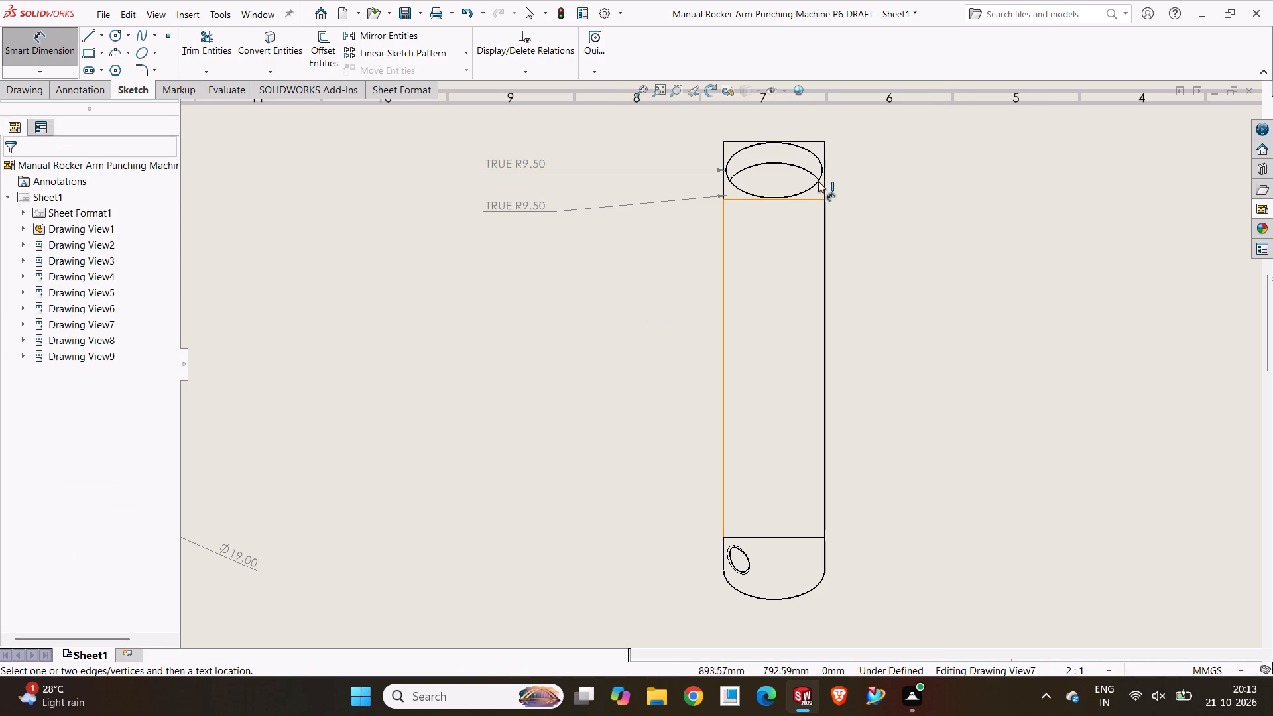
# Dimension the height of the top face and the width of its upper edge in the upper-right angled view.
pyautogui.click(823, 154)
pyautogui.click(913, 180)
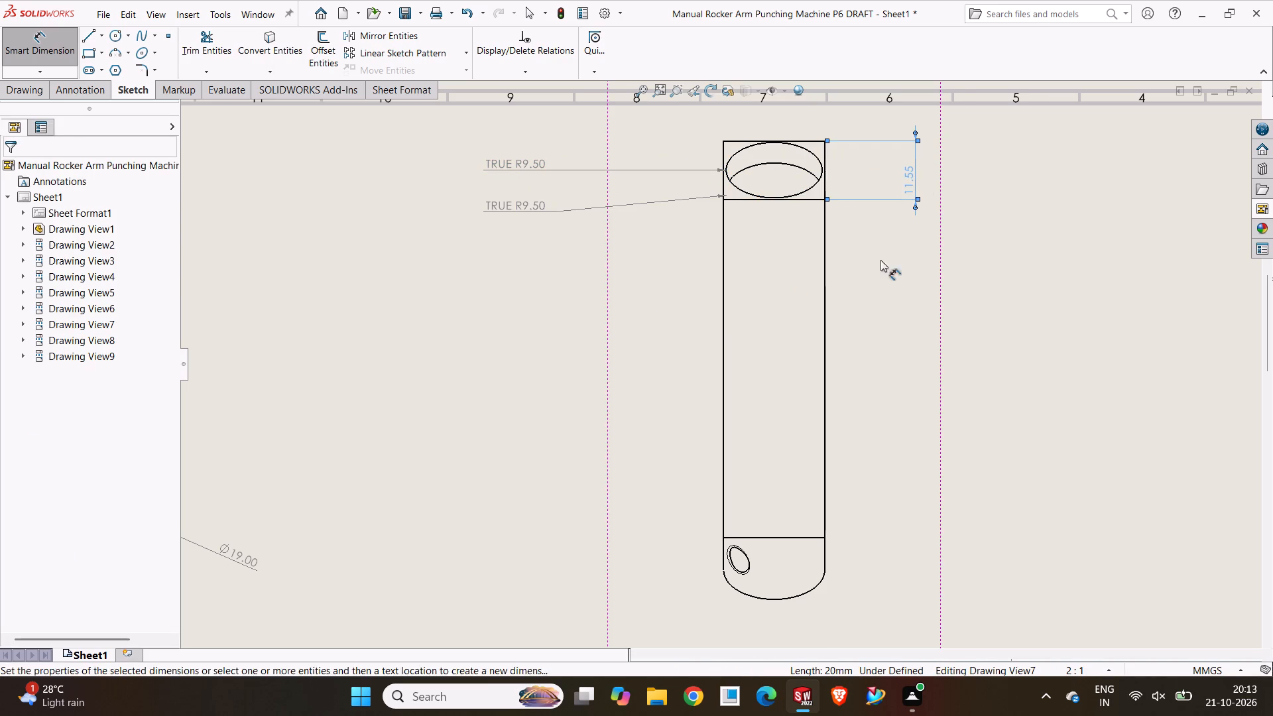
pyautogui.click(878, 290)
pyautogui.click(800, 140)
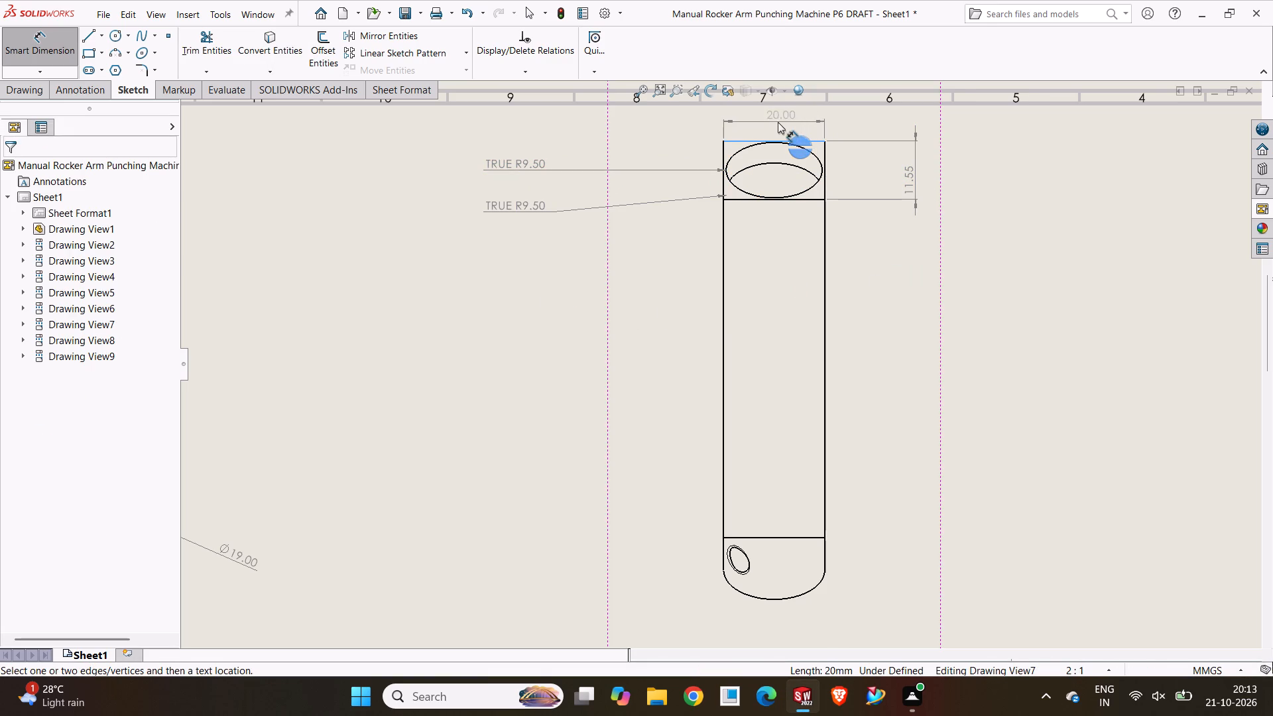
pyautogui.click(778, 122)
pyautogui.click(883, 272)
# Dimension the body's long left edge in parentheses and the distance from the top right corner to the body's lower right corner.
pyautogui.moveTo(723, 237); pyautogui.dragTo(721, 236)
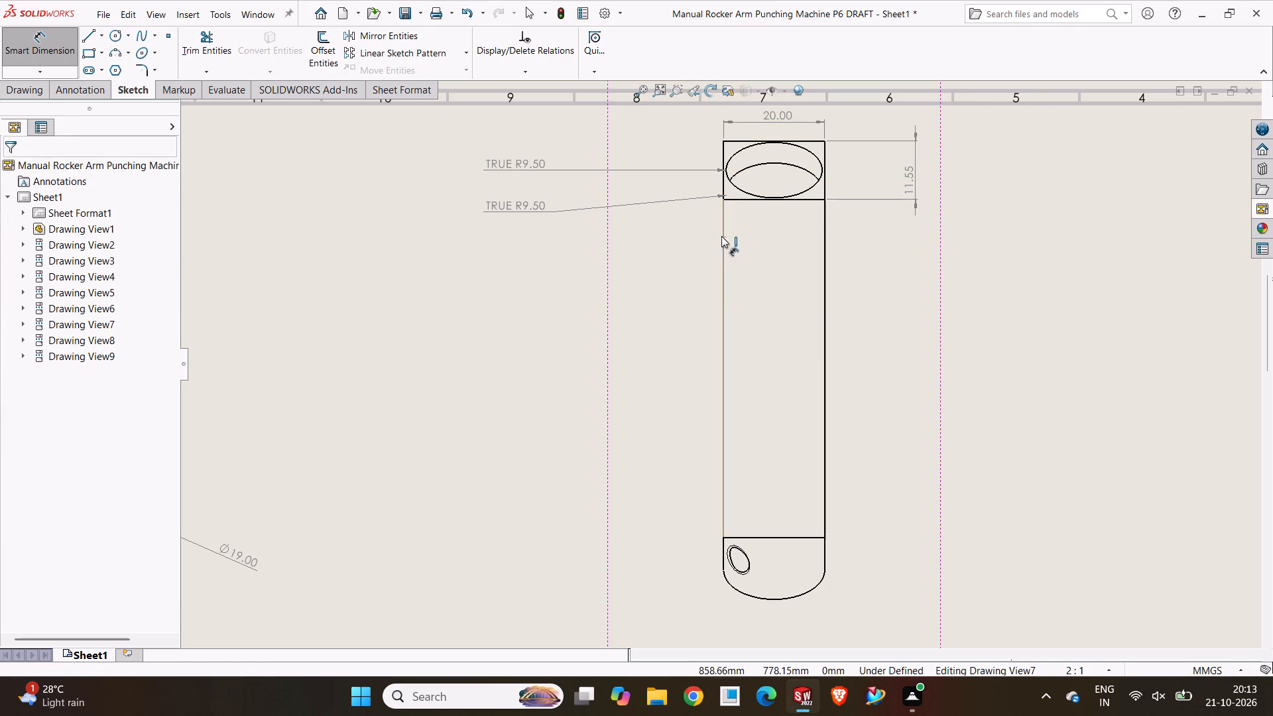
pyautogui.moveTo(721, 236); pyautogui.dragTo(714, 236)
pyautogui.click(646, 327)
pyautogui.click(866, 341)
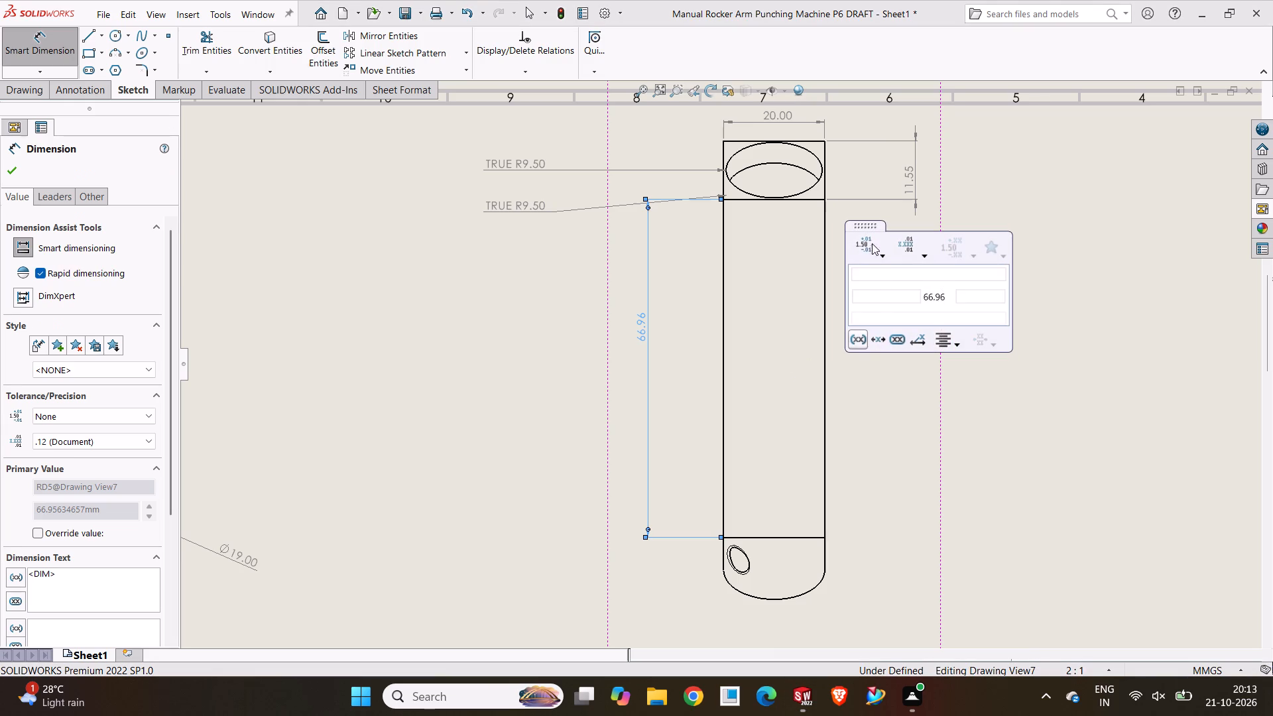
pyautogui.click(1040, 385)
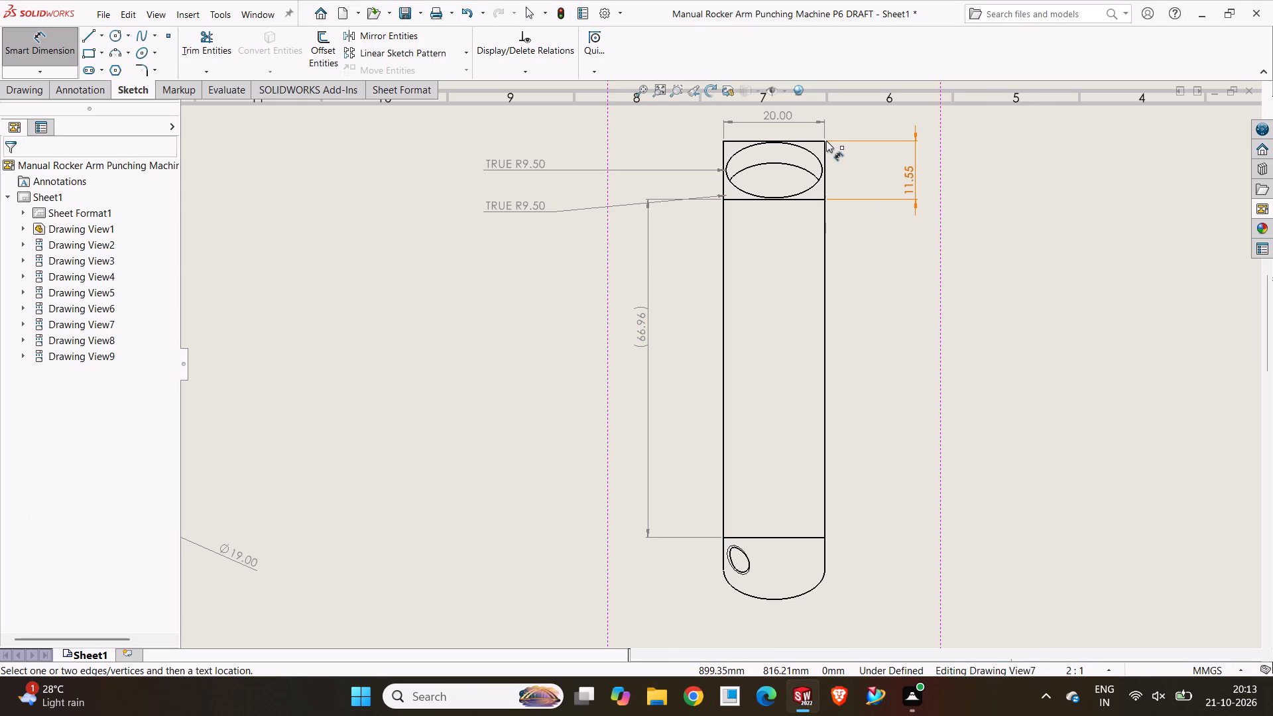
pyautogui.click(825, 141)
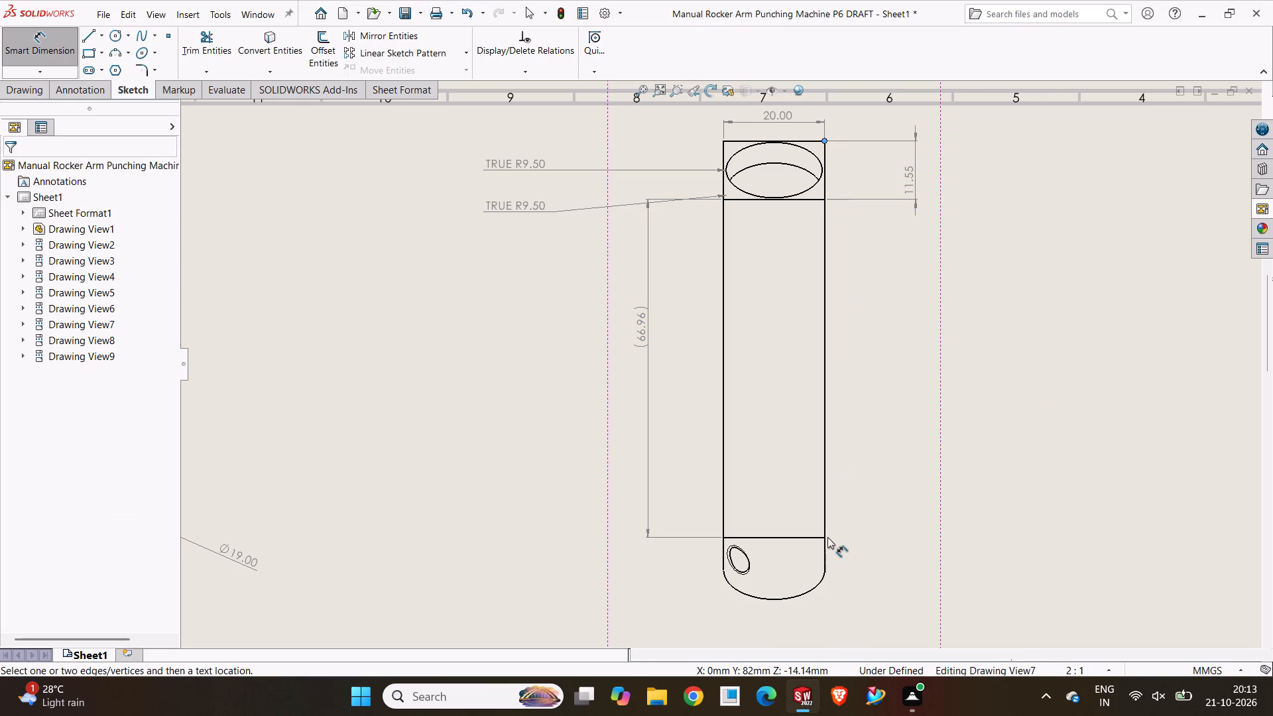
pyautogui.click(825, 538)
pyautogui.click(974, 358)
pyautogui.click(1035, 394)
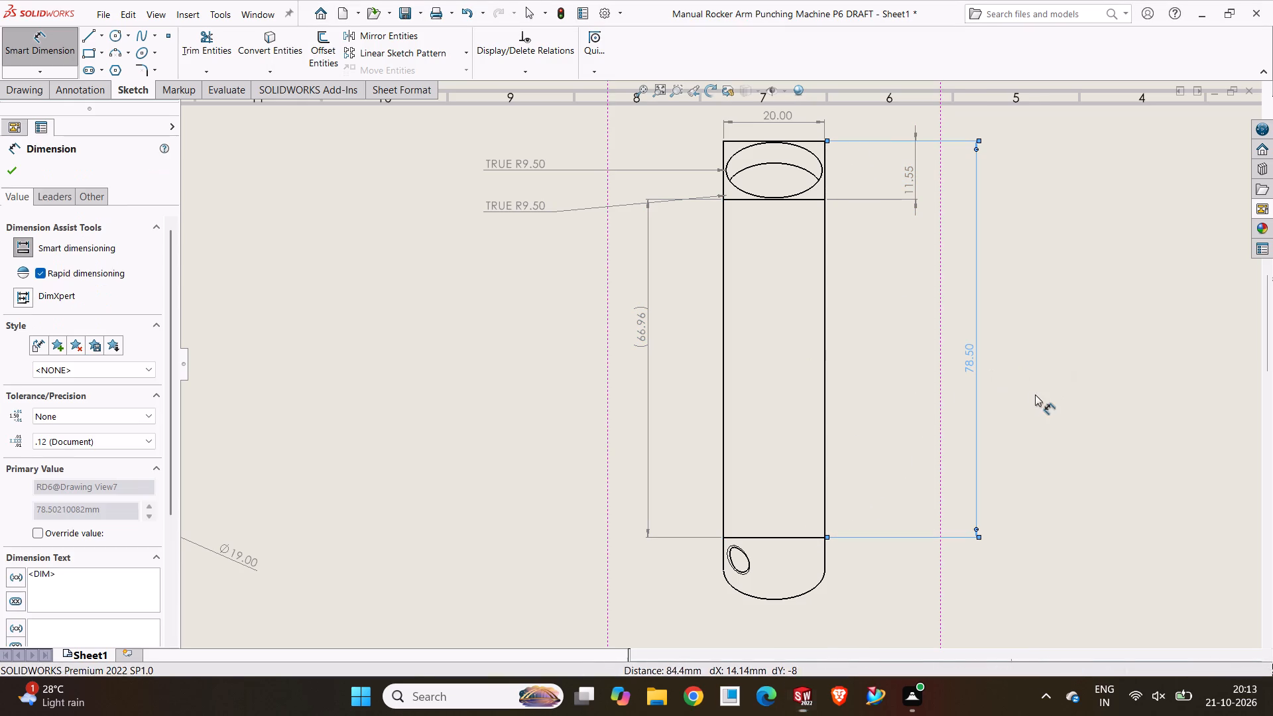
# Dimension the rounded lower end's true radius and the small threaded hole's thread size in the upper-right angled view.
pyautogui.click(805, 591)
pyautogui.click(805, 595)
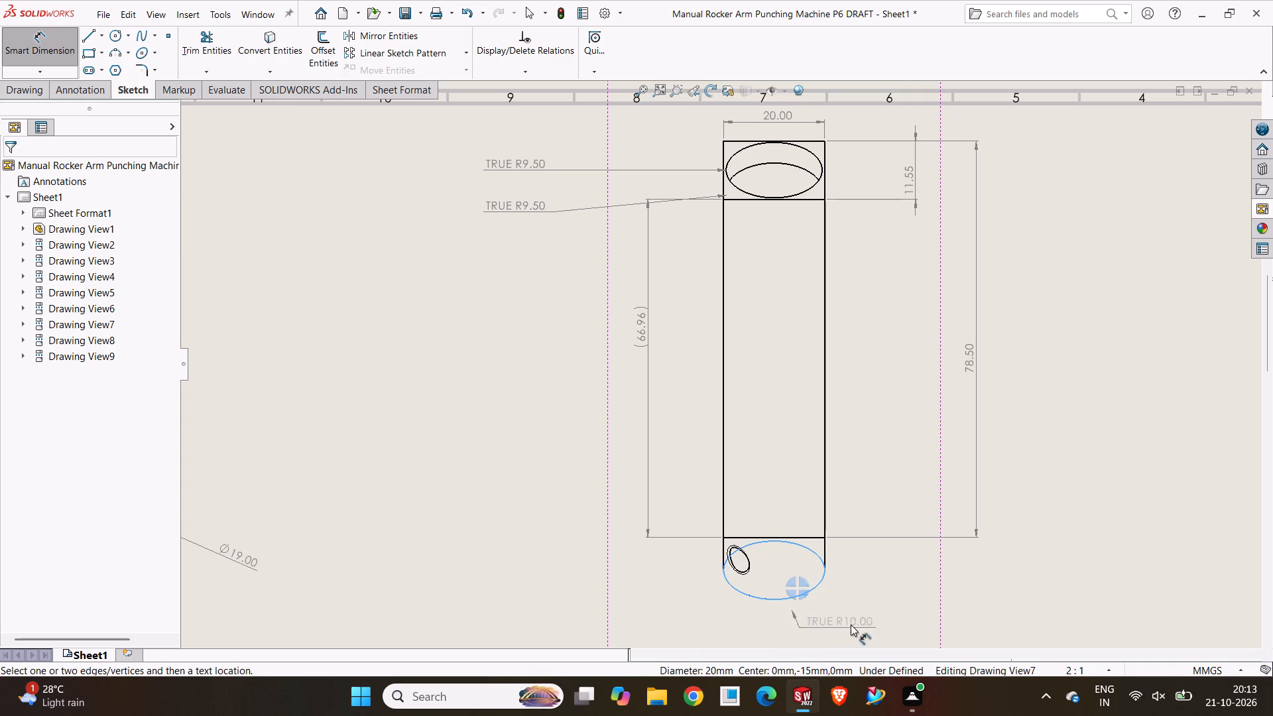
pyautogui.scroll(1, 850, 605)
pyautogui.scroll(-1, 855, 608)
pyautogui.scroll(-5, 810, 560)
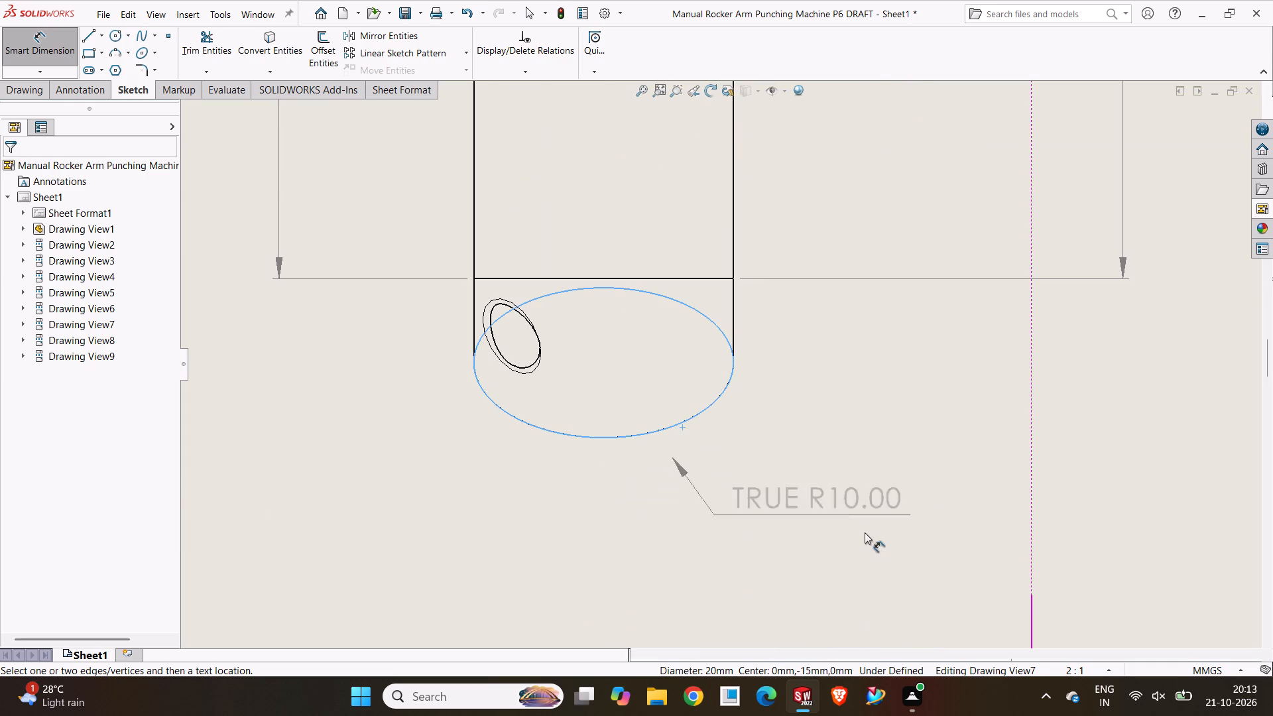
pyautogui.click(865, 533)
pyautogui.click(642, 510)
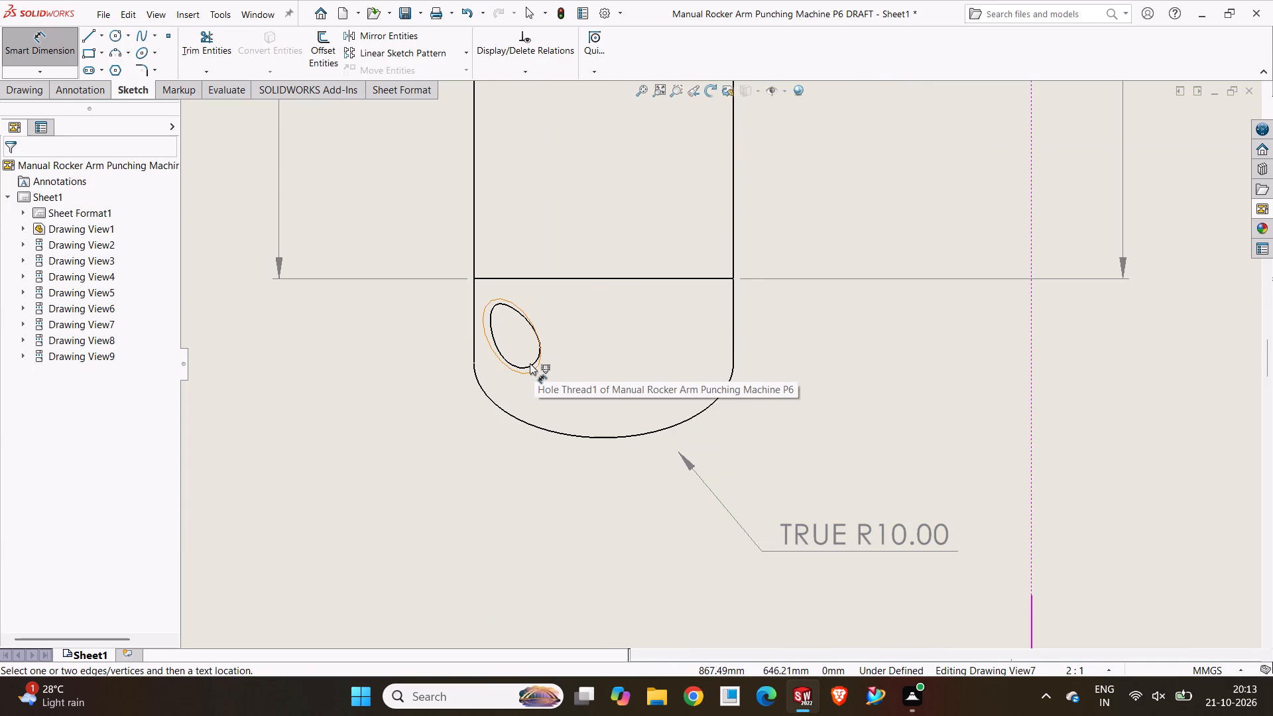
pyautogui.click(516, 366)
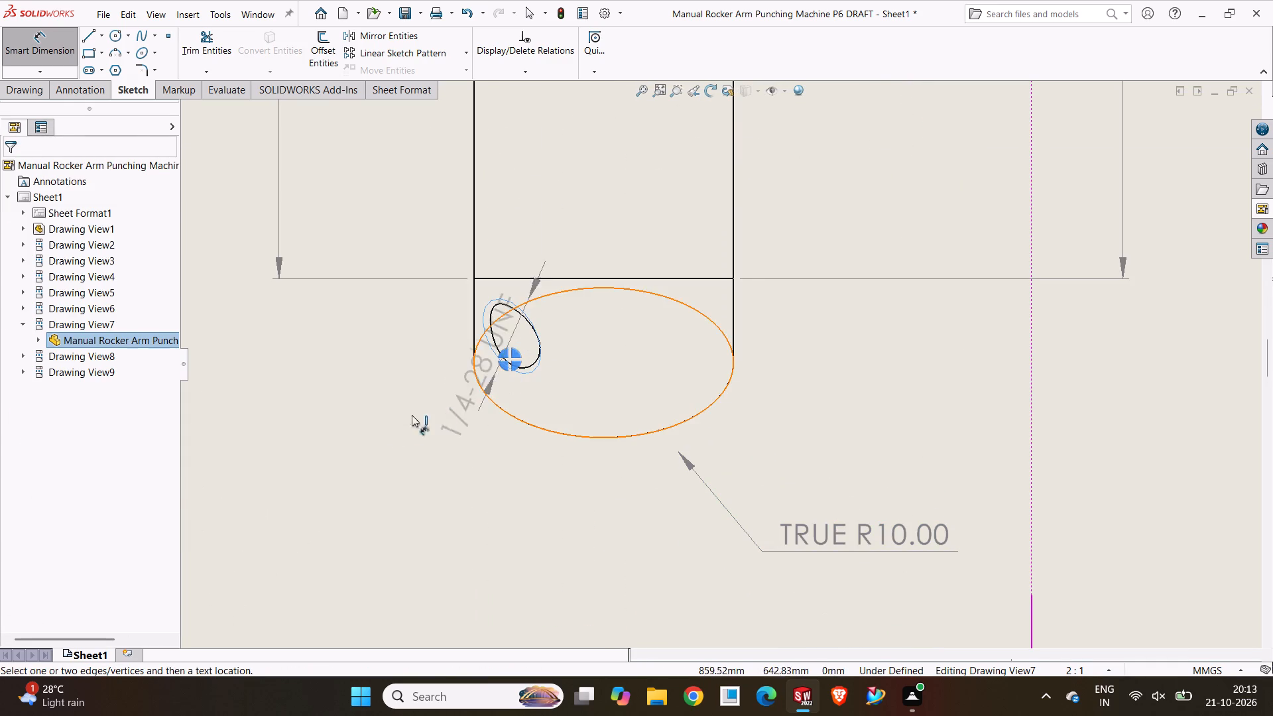
pyautogui.click(276, 470)
pyautogui.click(396, 562)
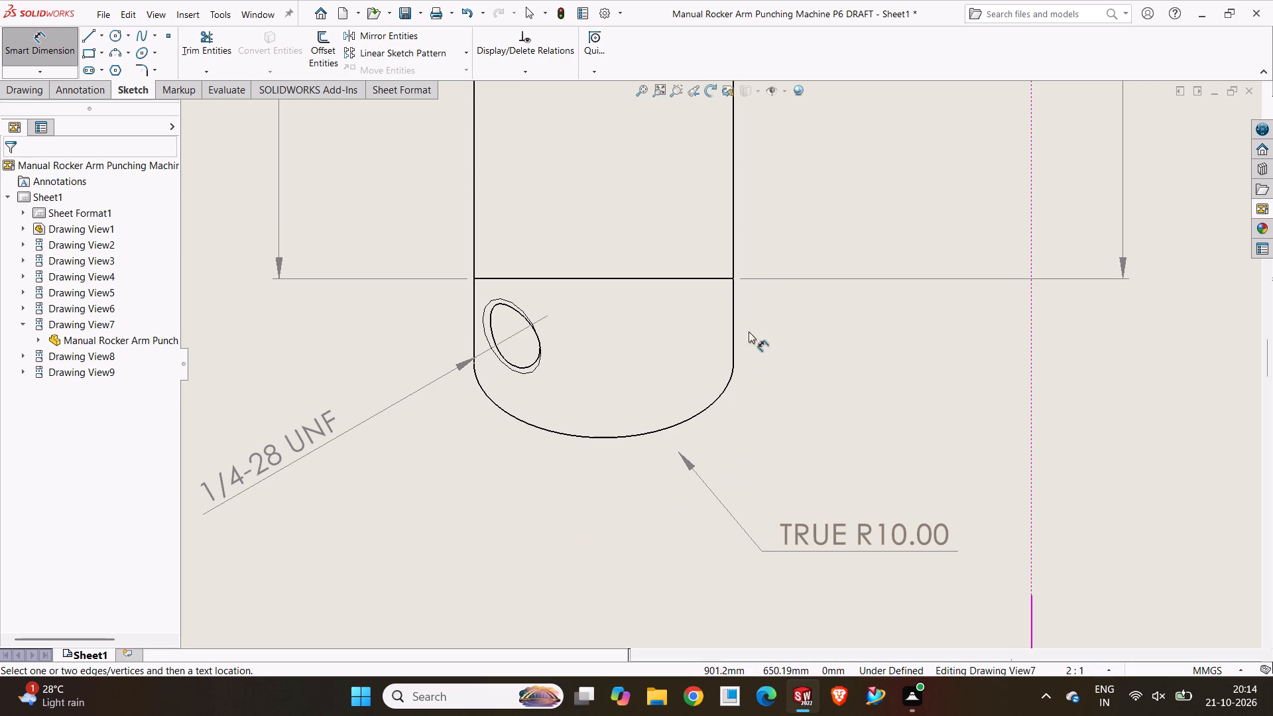
# Dimension the short right edge above the rounded lower end and add a second true-radius dimension for that end on the left.
pyautogui.click(735, 319)
pyautogui.click(886, 314)
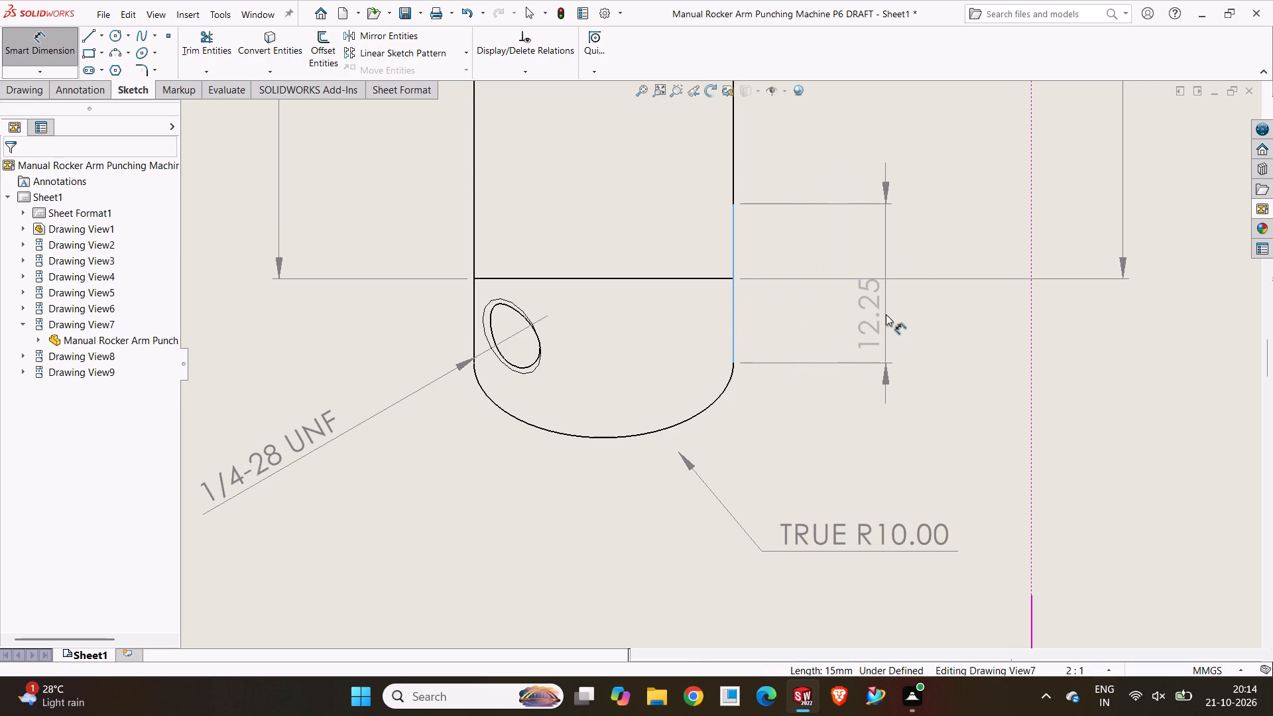
pyautogui.click(932, 452)
pyautogui.click(725, 393)
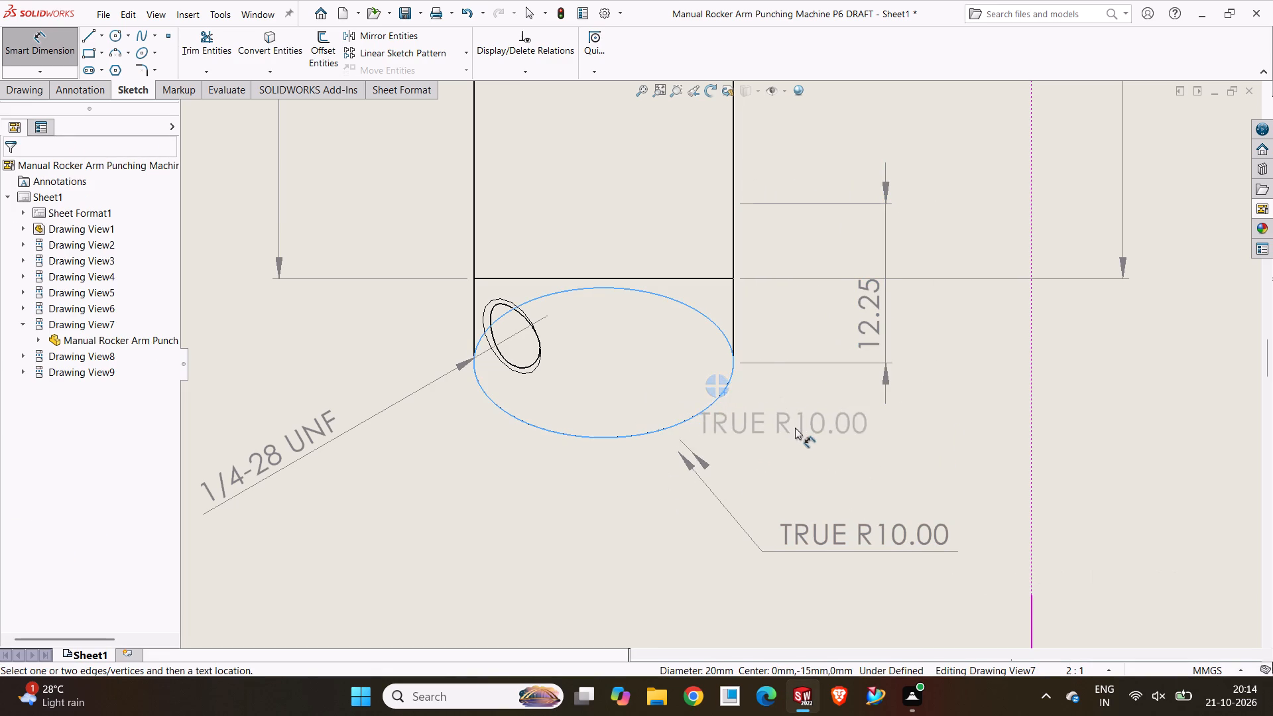
pyautogui.click(333, 242)
pyautogui.click(369, 323)
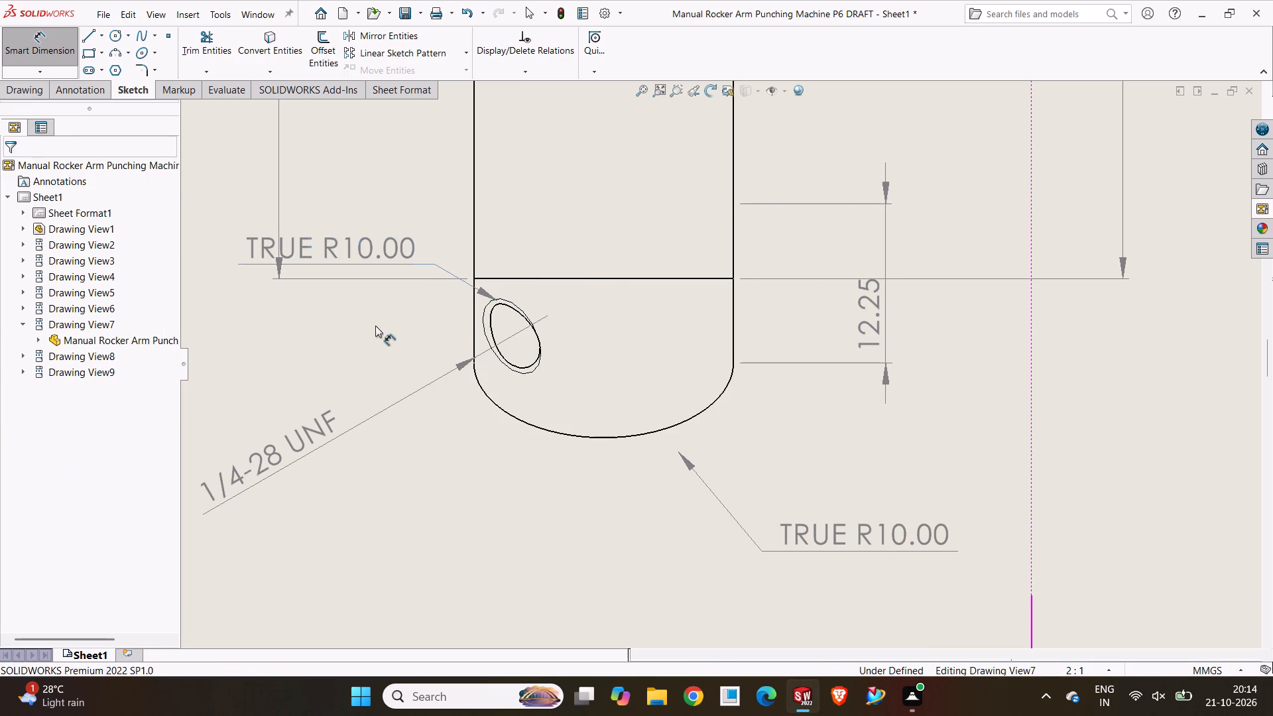
# Dimension the true radii of the inner and outer ellipses on the end face of the sheet's lower-left angled view.
pyautogui.scroll(3, 559, 273)
pyautogui.scroll(2, 611, 324)
pyautogui.scroll(2, 711, 323)
pyautogui.scroll(4, 681, 234)
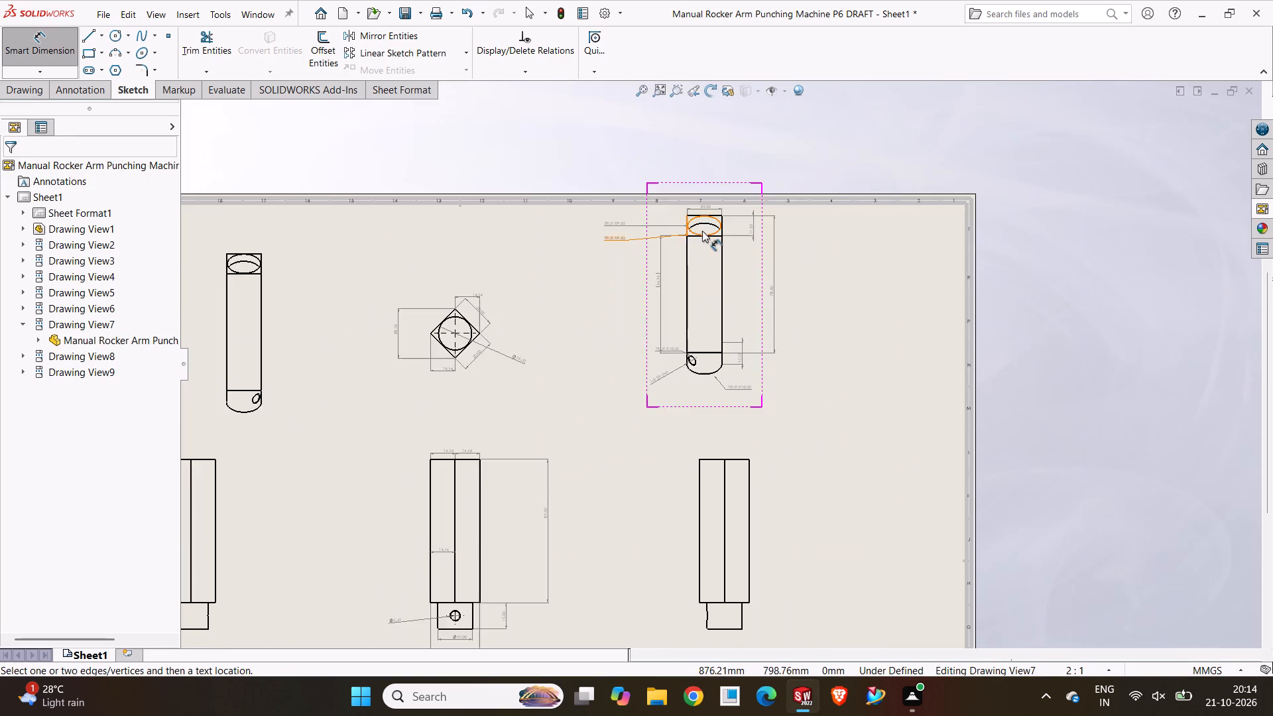
pyautogui.scroll(-3, 703, 237)
pyautogui.scroll(3, 532, 295)
pyautogui.scroll(-4, 420, 426)
pyautogui.scroll(5, 430, 451)
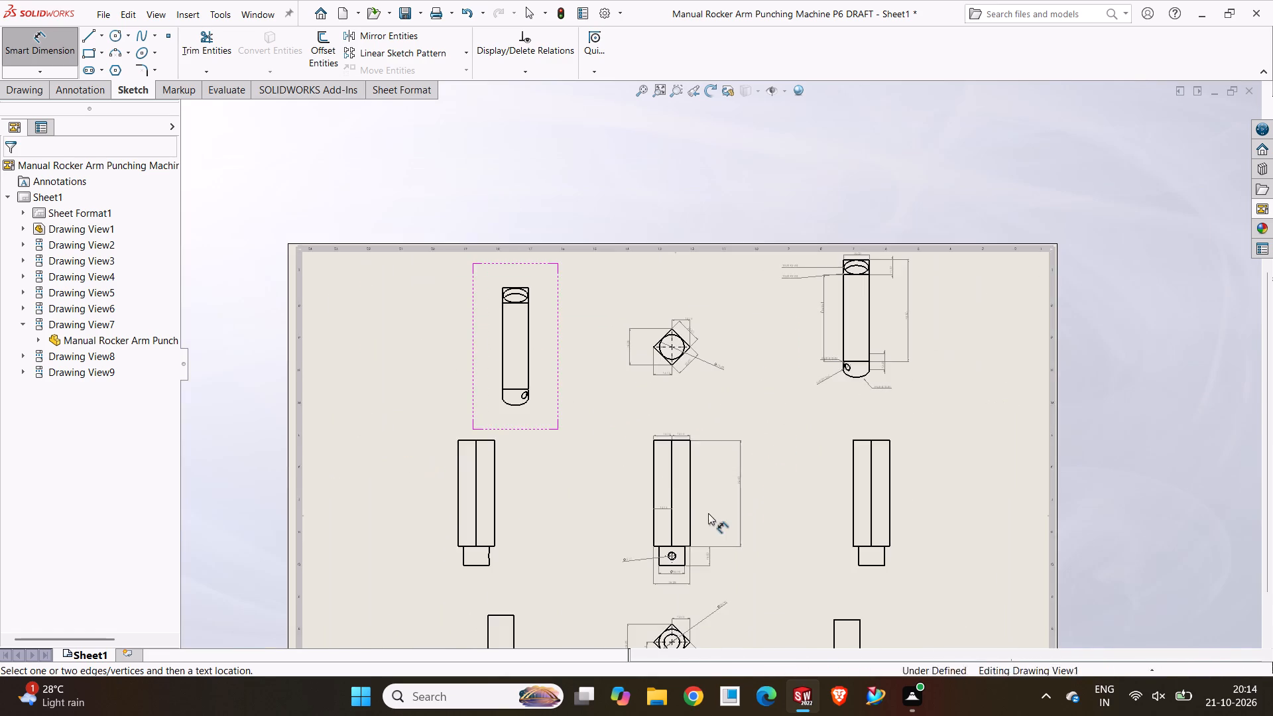
pyautogui.scroll(3, 708, 513)
pyautogui.scroll(-10, 702, 514)
pyautogui.scroll(-3, 398, 598)
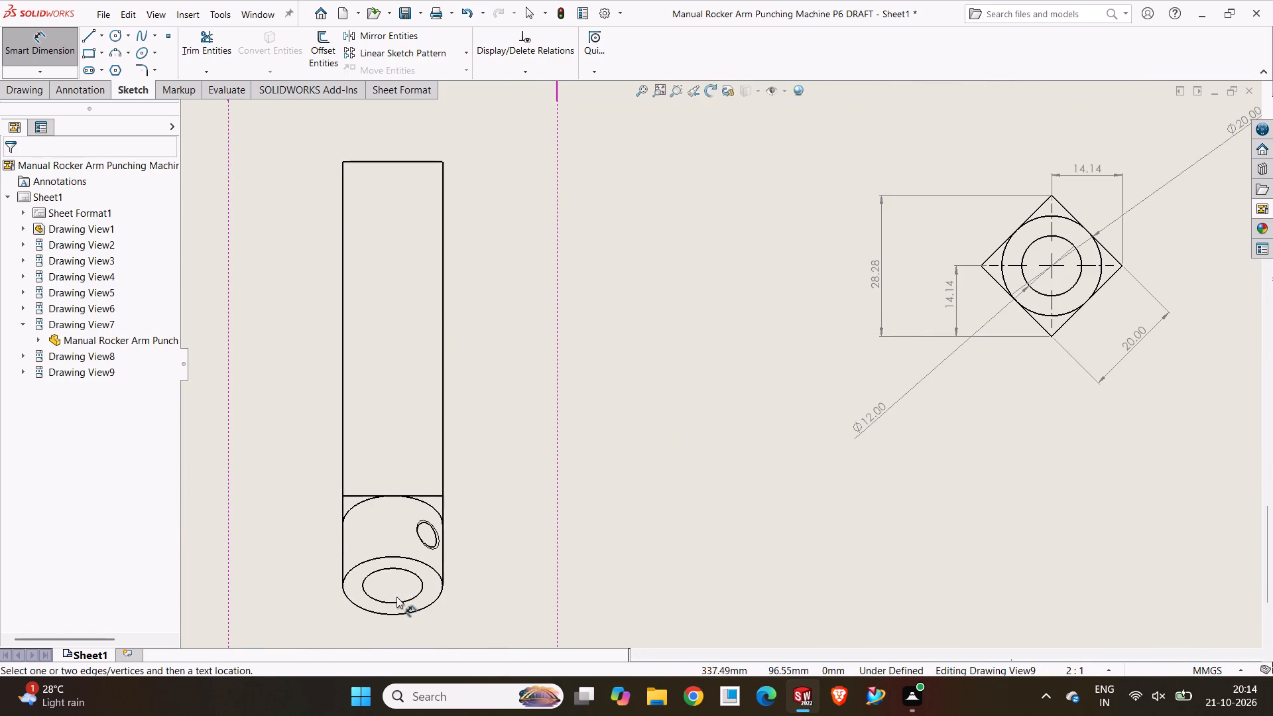
pyautogui.click(409, 569)
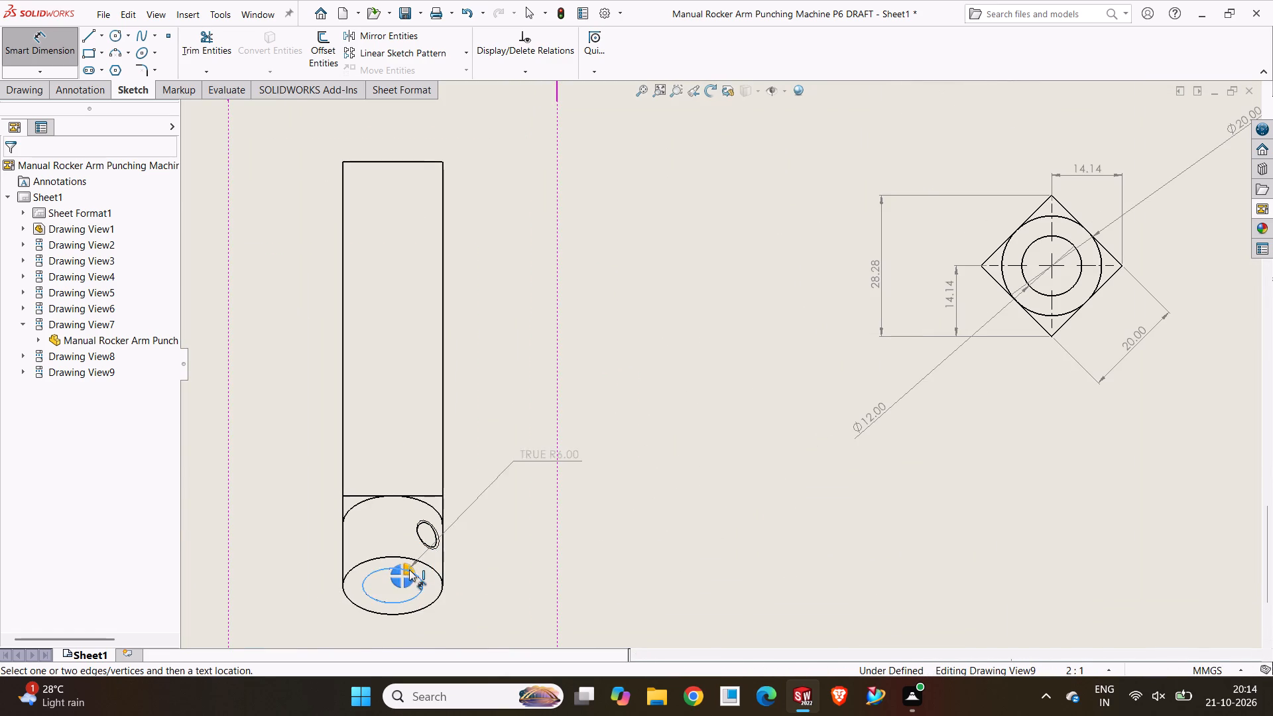
pyautogui.click(204, 436)
pyautogui.click(639, 444)
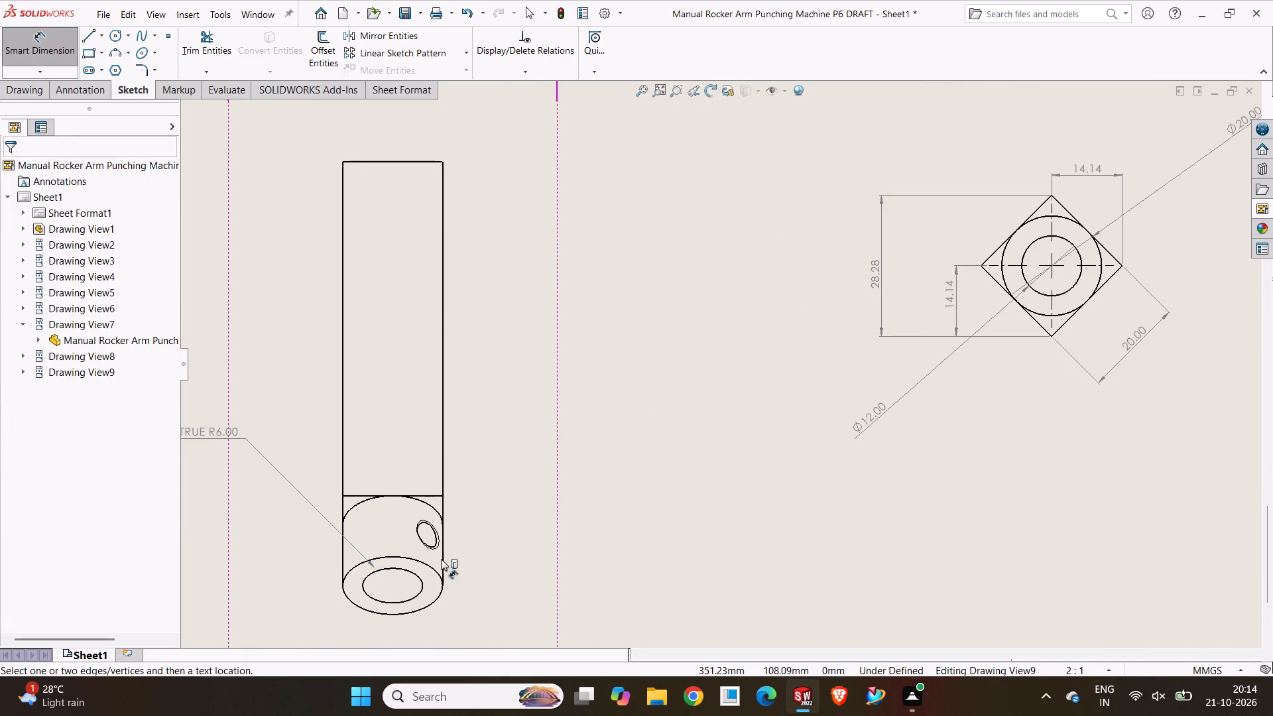
pyautogui.click(425, 562)
pyautogui.click(677, 392)
pyautogui.click(721, 516)
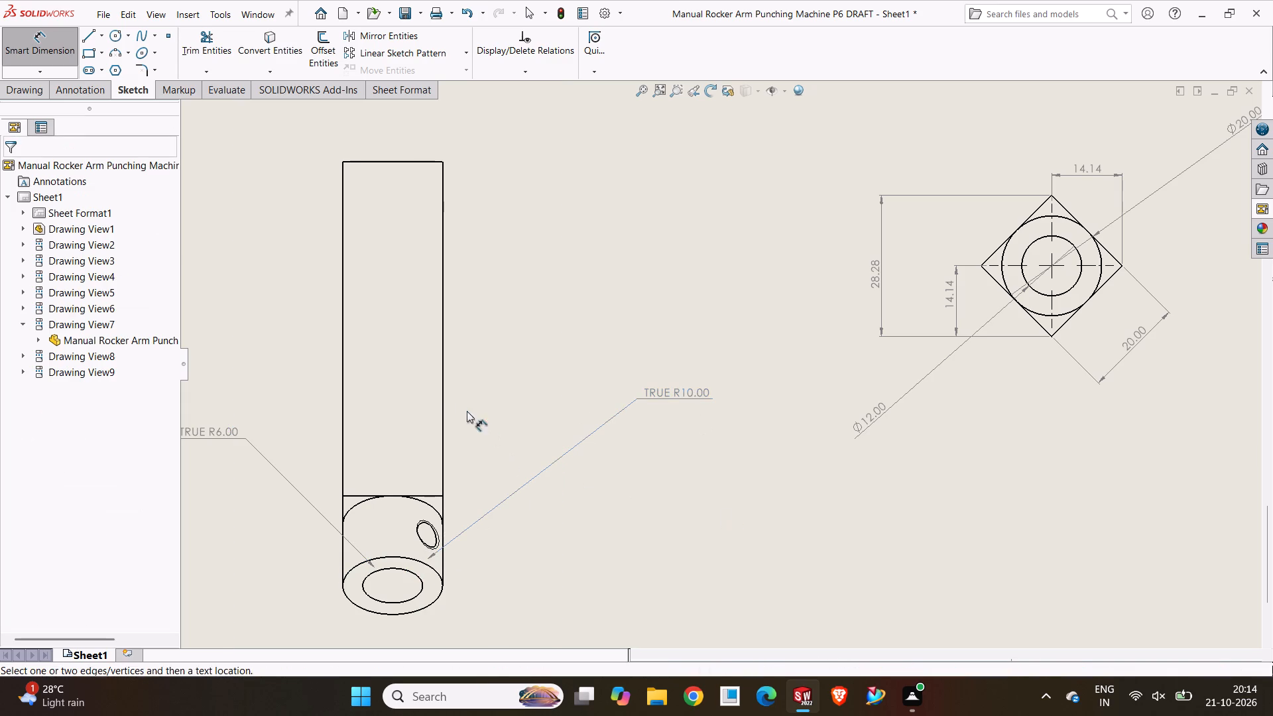
# Dimension the body's long right edge and the width of its top edge in the lower-left angled view.
pyautogui.moveTo(442, 371); pyautogui.dragTo(451, 371)
pyautogui.click(621, 278)
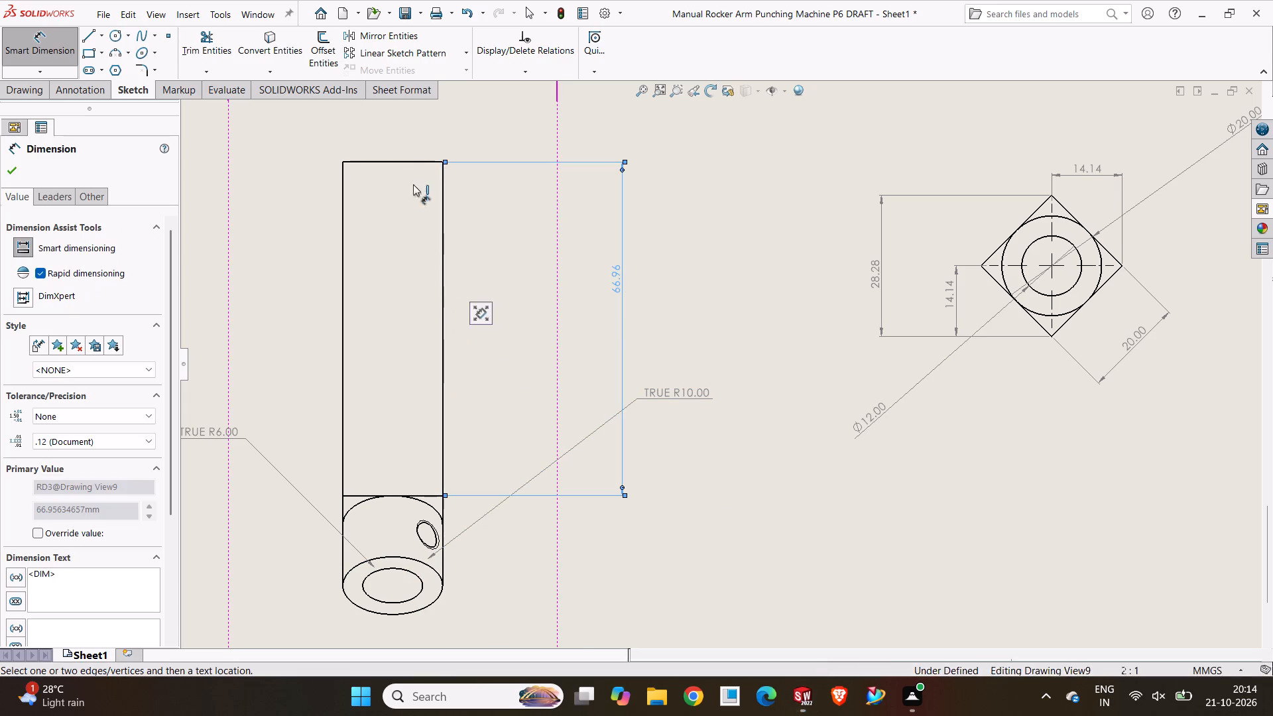
pyautogui.click(397, 160)
pyautogui.click(400, 136)
pyautogui.click(704, 175)
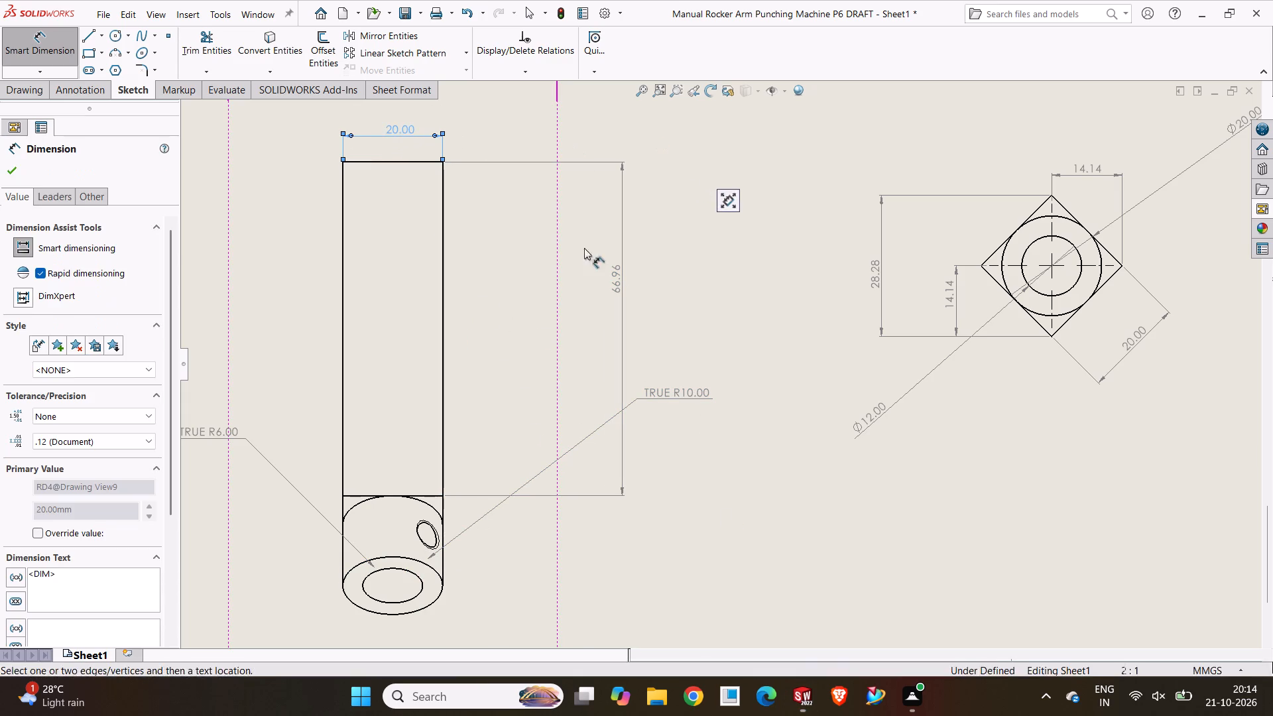
# Add another true-radius dimension to the end face's outer ellipse and move its text out to the left of the body.
pyautogui.click(343, 582)
pyautogui.click(340, 496)
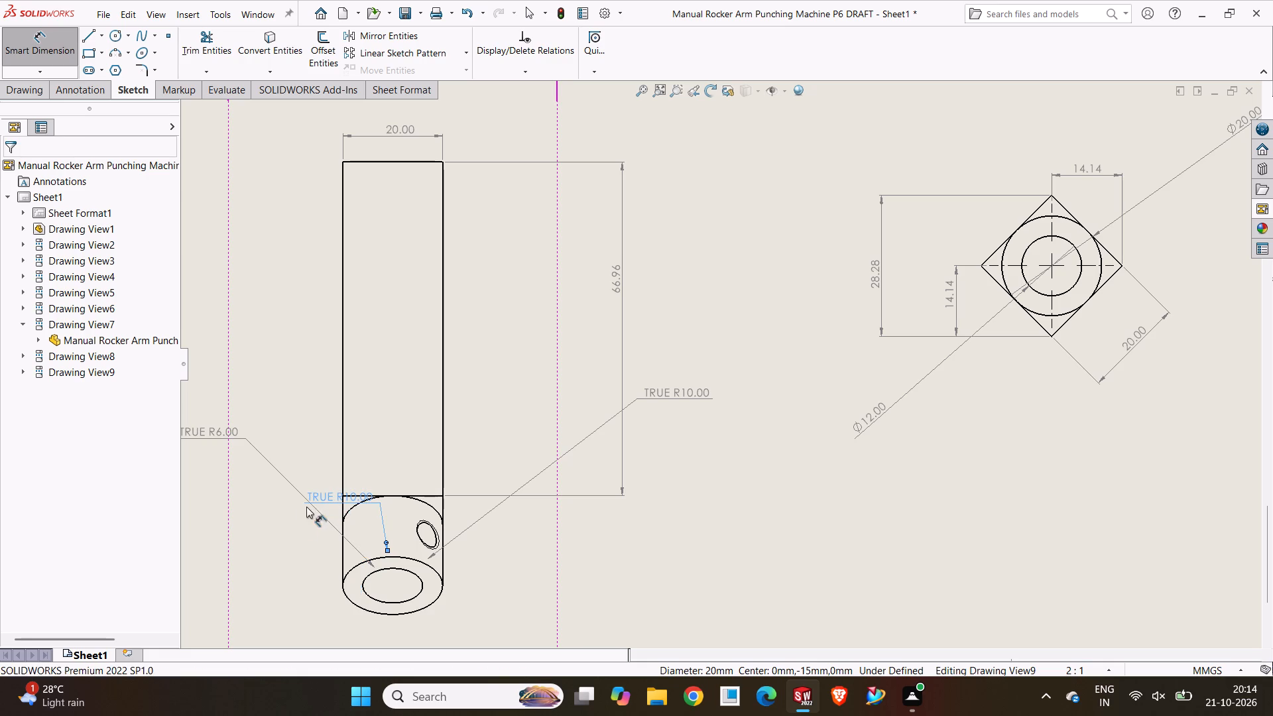
pyautogui.click(312, 572)
pyautogui.moveTo(331, 494); pyautogui.dragTo(221, 517)
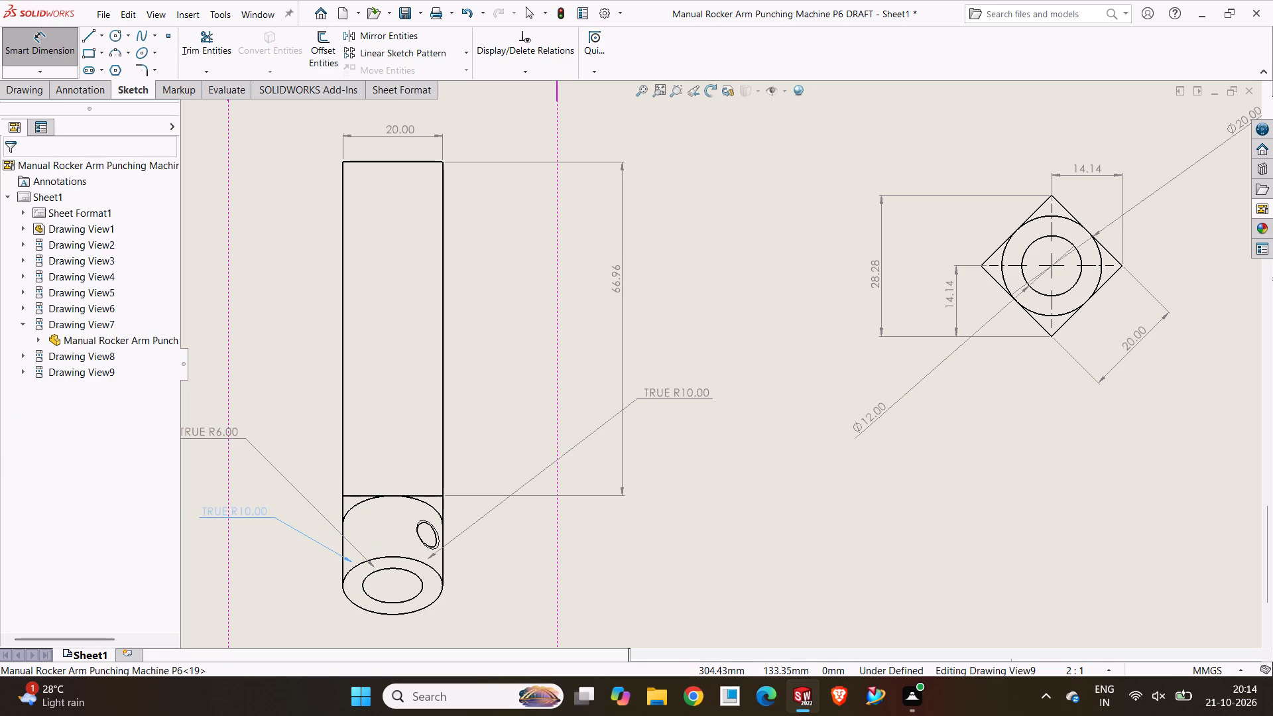
# Dimension the cylindrical end's right edge and the short edge segment above it in the sheet's lower-left angled view, placing both outside the body.
pyautogui.click(323, 578)
pyautogui.click(340, 542)
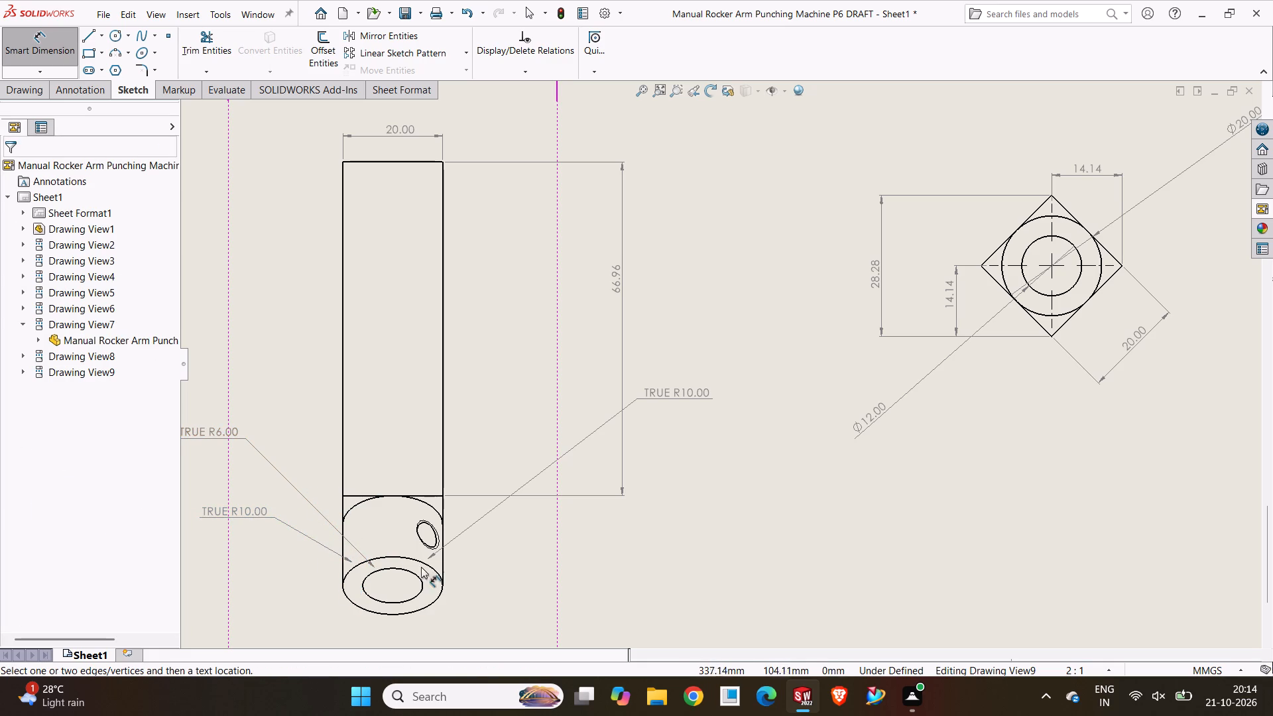
pyautogui.moveTo(443, 546); pyautogui.dragTo(479, 562)
pyautogui.click(639, 555)
pyautogui.click(737, 604)
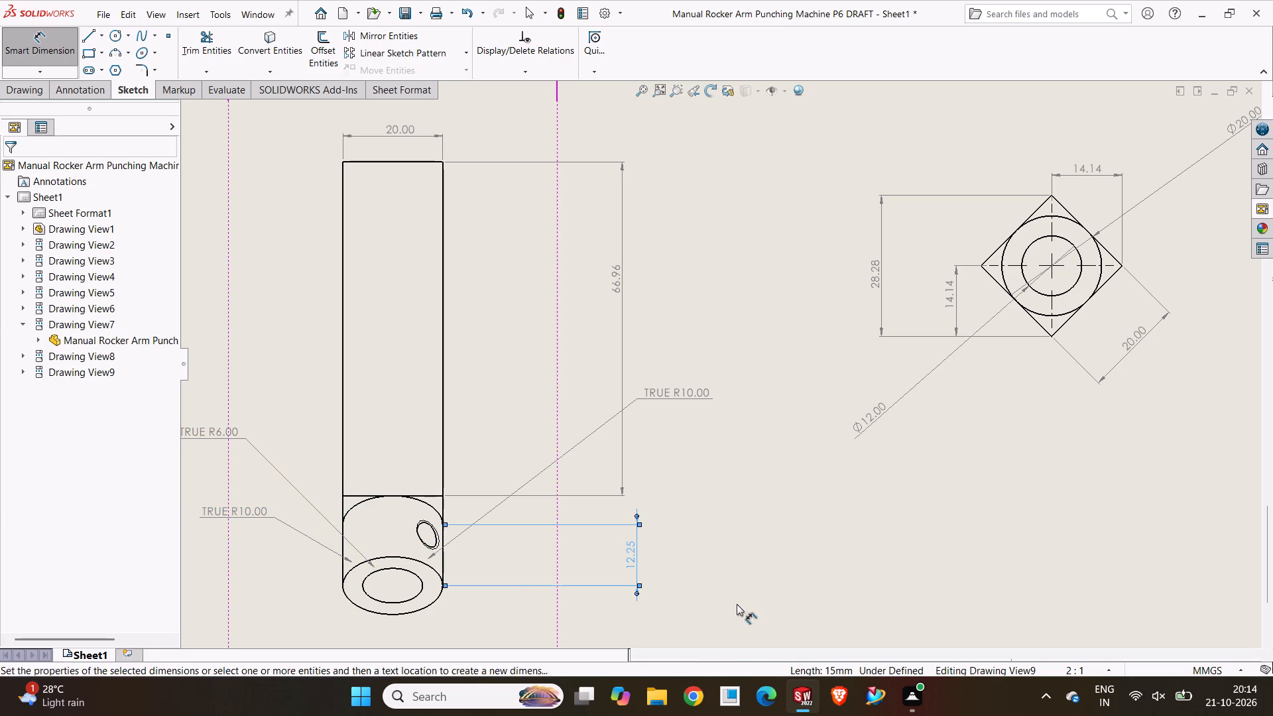
pyautogui.moveTo(443, 507); pyautogui.dragTo(449, 507)
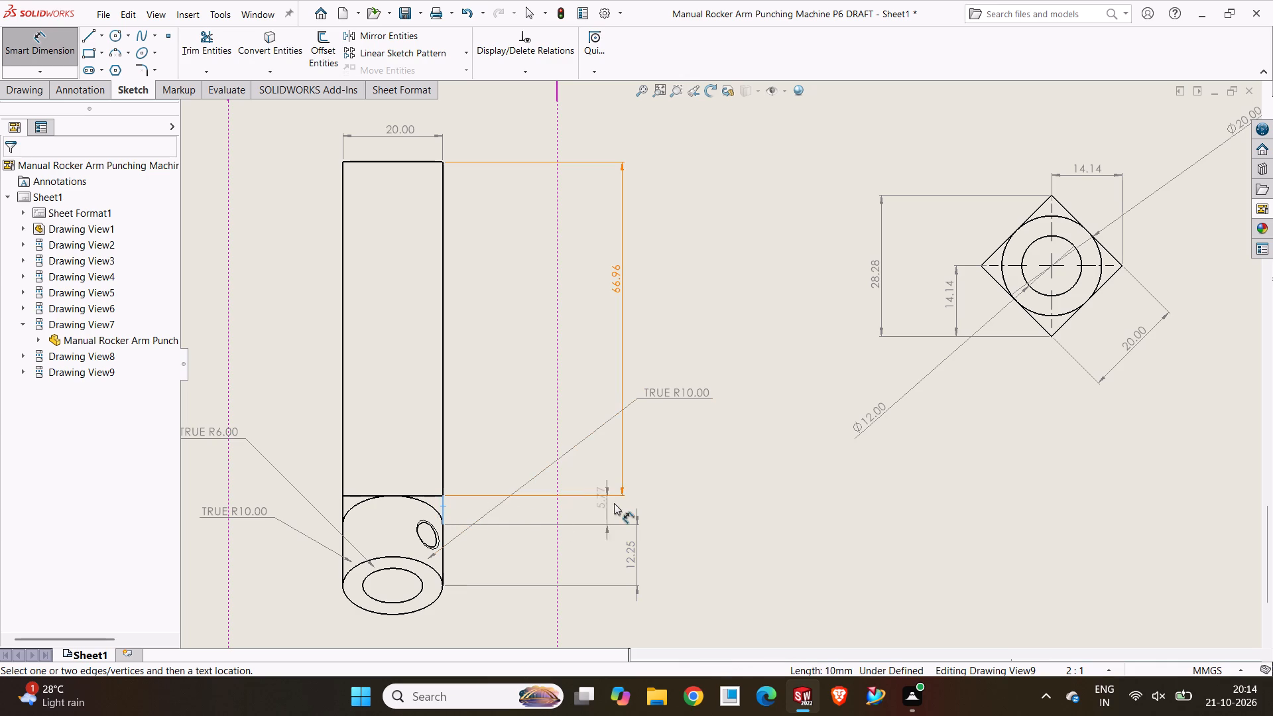
pyautogui.click(637, 507)
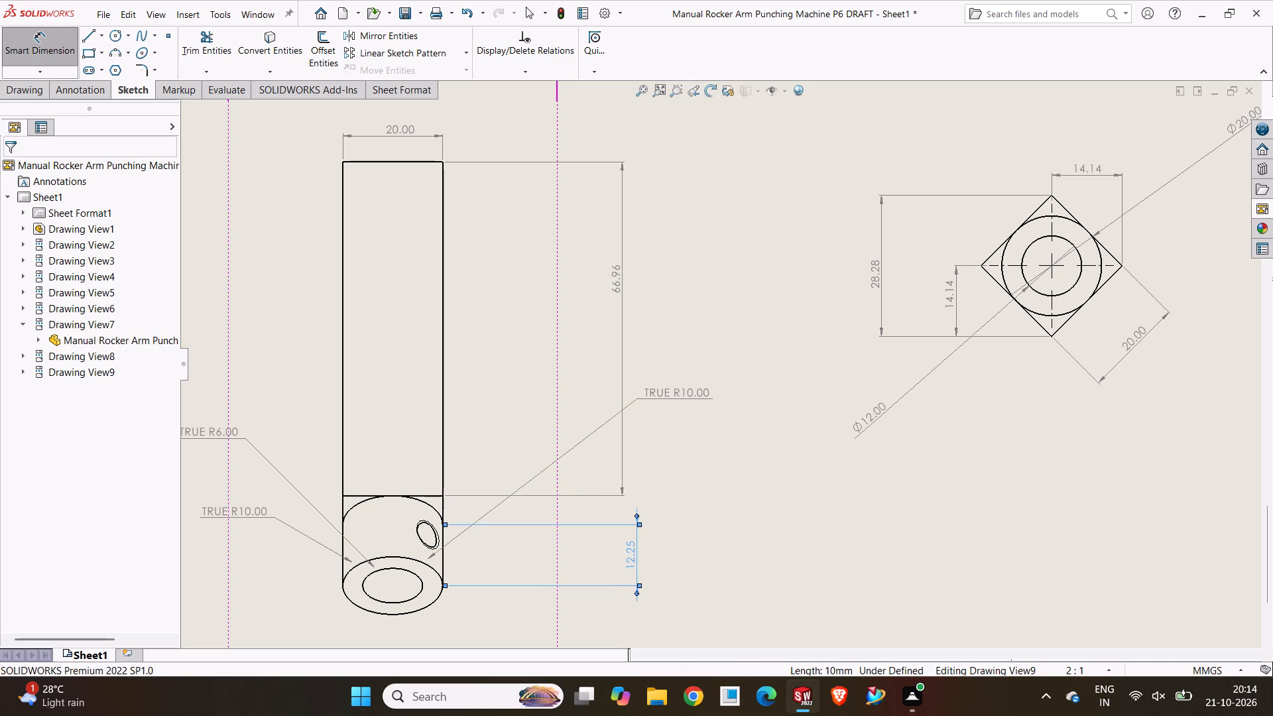
pyautogui.click(737, 505)
pyautogui.click(701, 548)
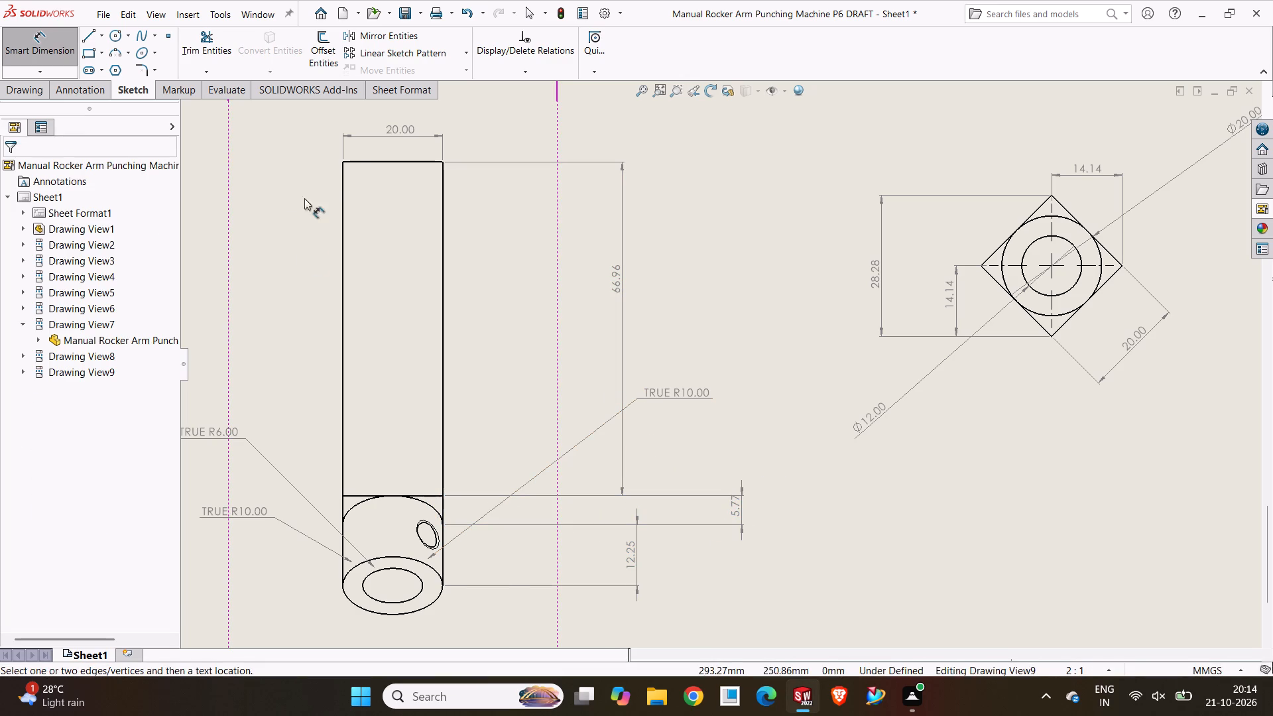
# Dimension the horizontal distance from the body's left edge to the end ellipse's centre, placing the text near the body's top.
pyautogui.click(343, 166)
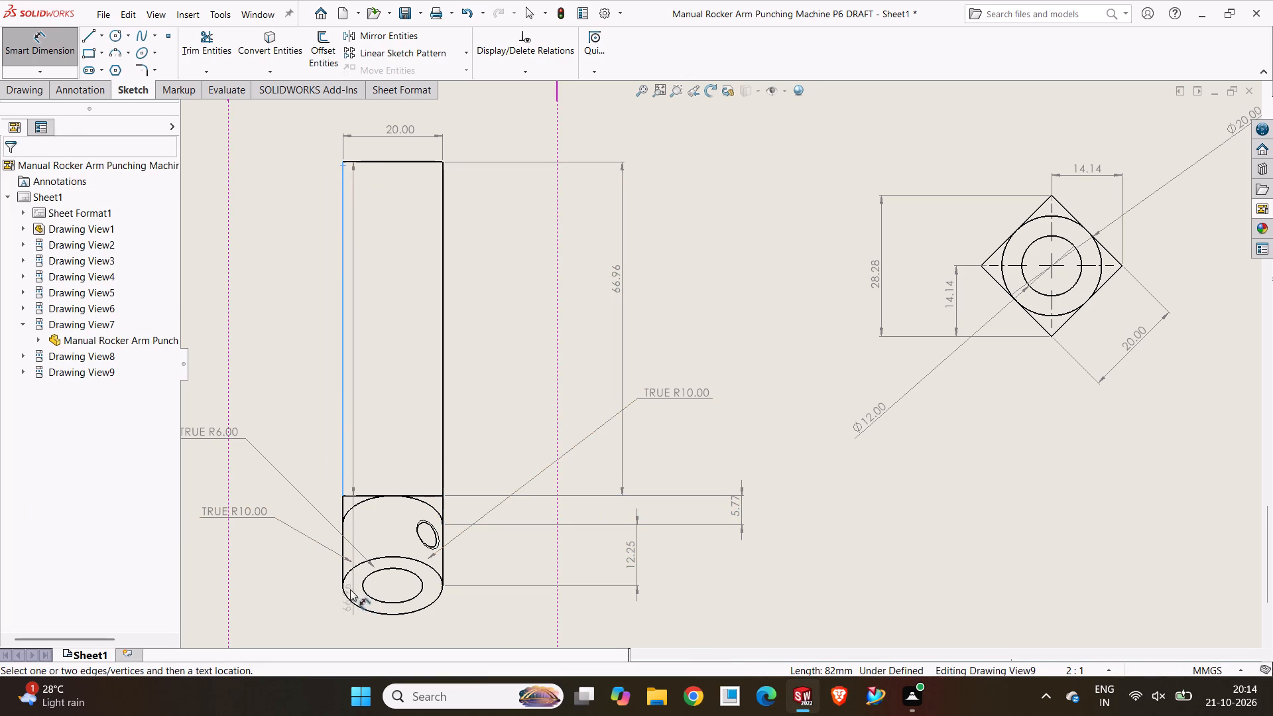
pyautogui.click(344, 580)
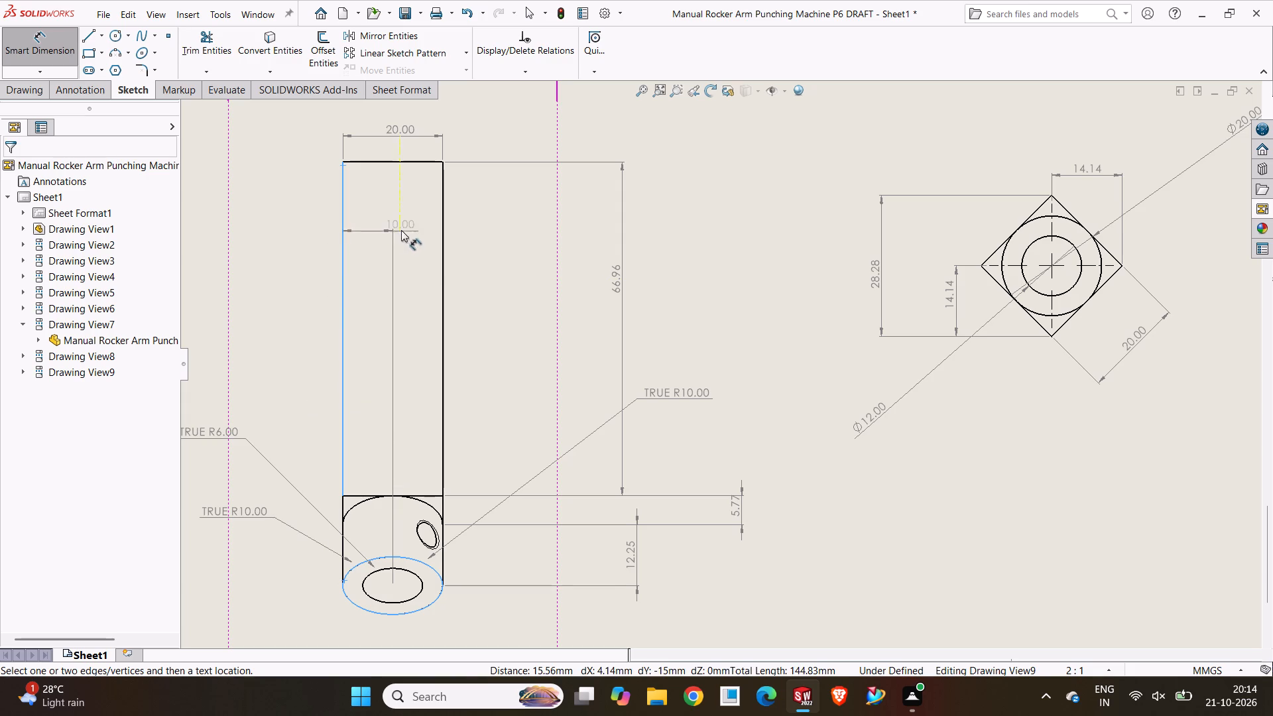
pyautogui.click(386, 212)
pyautogui.click(243, 298)
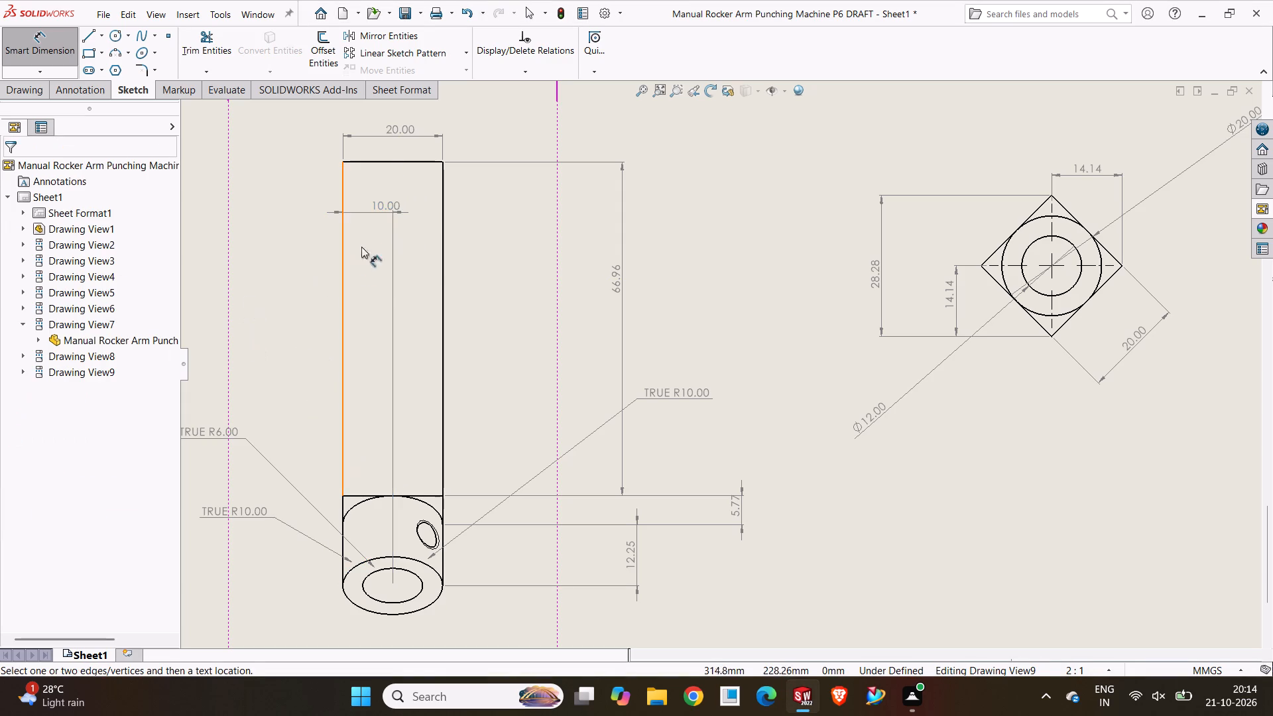
pyautogui.moveTo(382, 206); pyautogui.dragTo(360, 202)
pyautogui.click(276, 239)
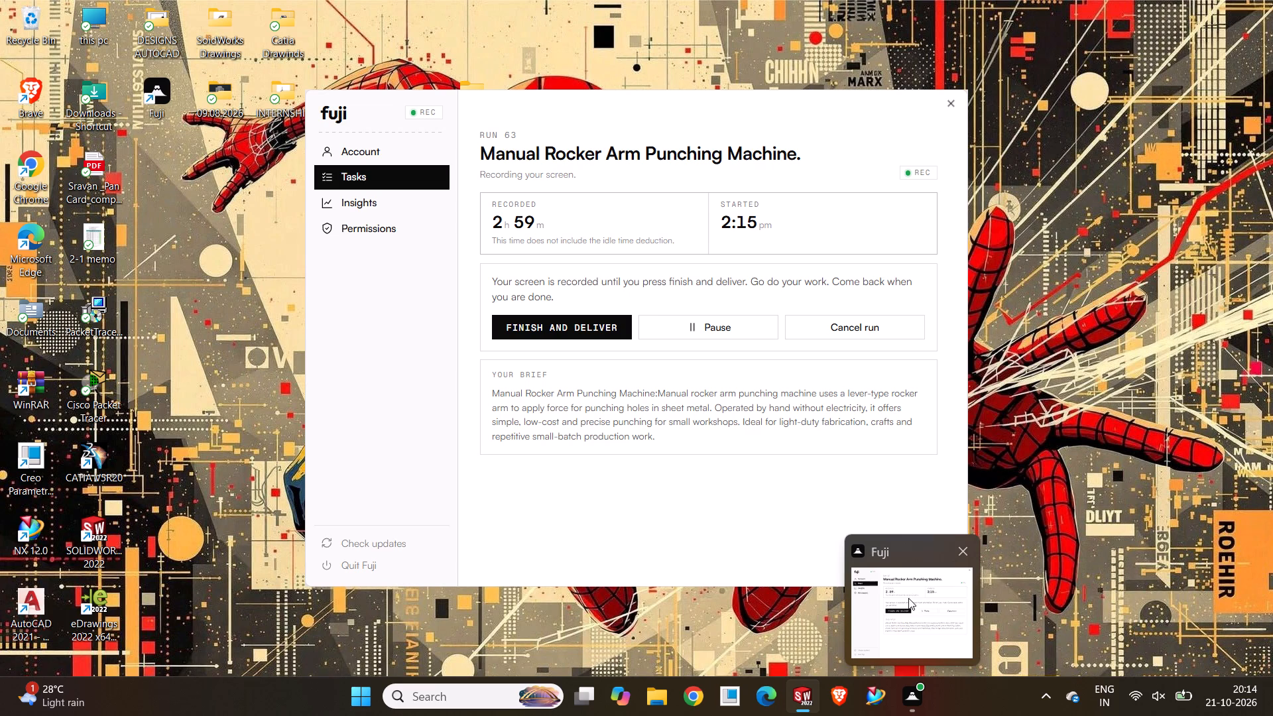
# In the middle row's left view, dimension the body's long left edge and the left half of its top edge.
pyautogui.scroll(3, 540, 305)
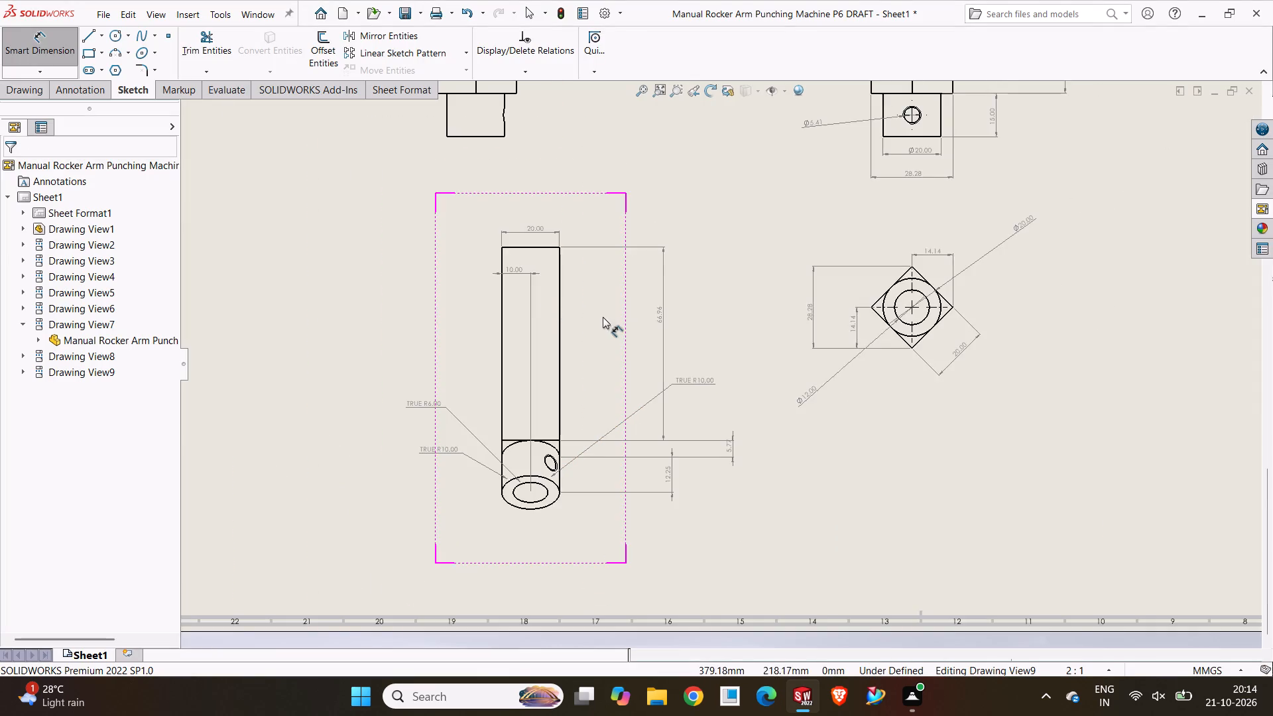
pyautogui.scroll(2, 603, 317)
pyautogui.scroll(-4, 548, 235)
pyautogui.scroll(3, 568, 217)
pyautogui.scroll(-3, 583, 208)
pyautogui.scroll(-3, 735, 214)
pyautogui.scroll(9, 732, 215)
pyautogui.scroll(-4, 816, 352)
pyautogui.scroll(-5, 498, 311)
pyautogui.scroll(-4, 715, 377)
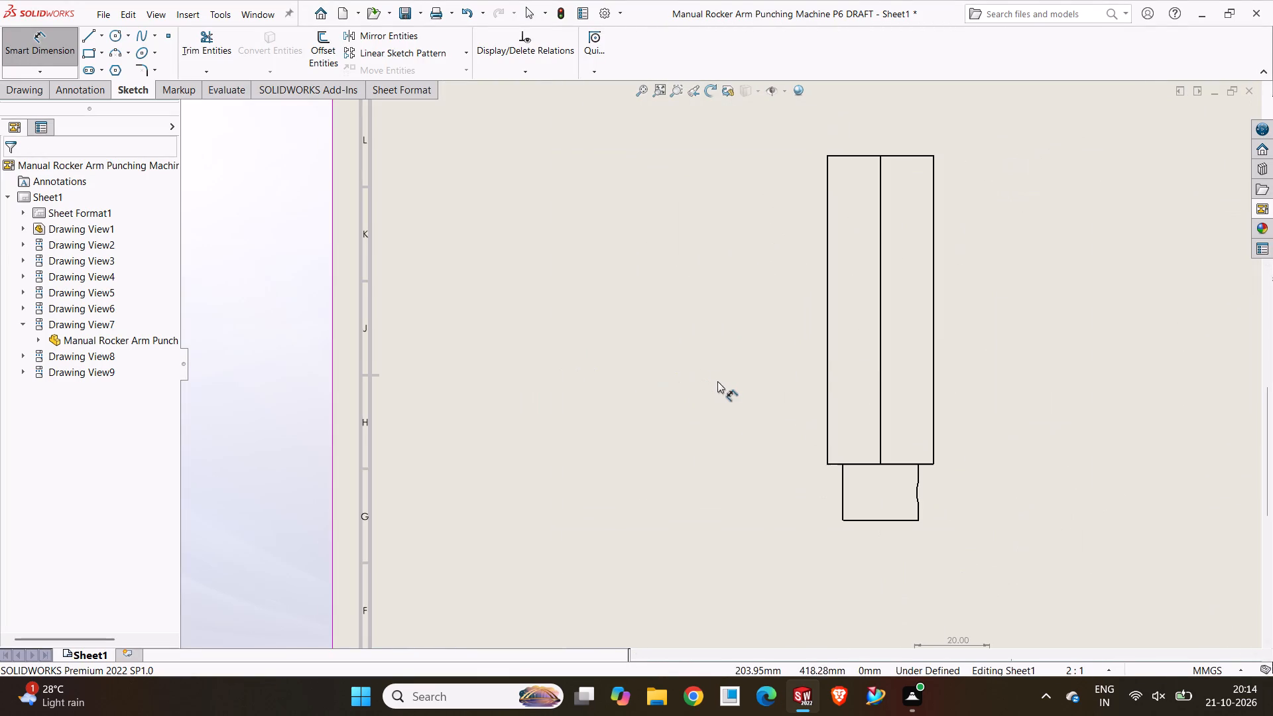
pyautogui.click(827, 198)
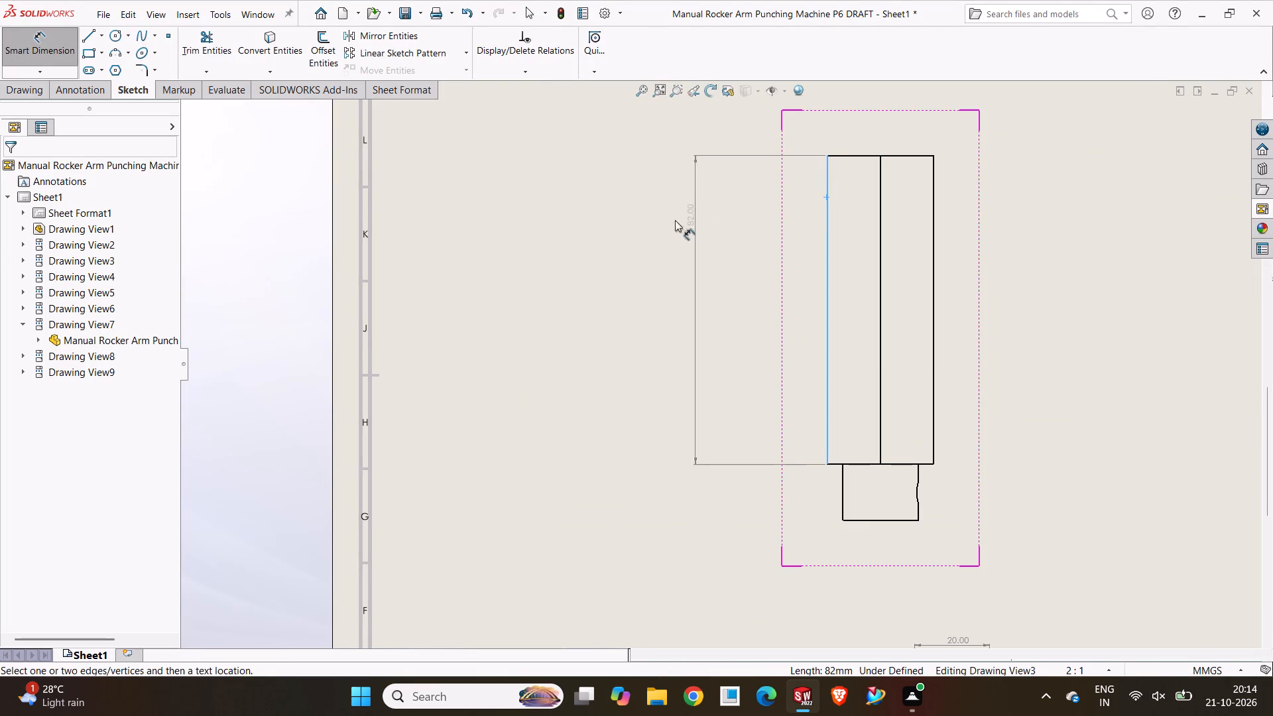
pyautogui.click(601, 290)
pyautogui.click(692, 338)
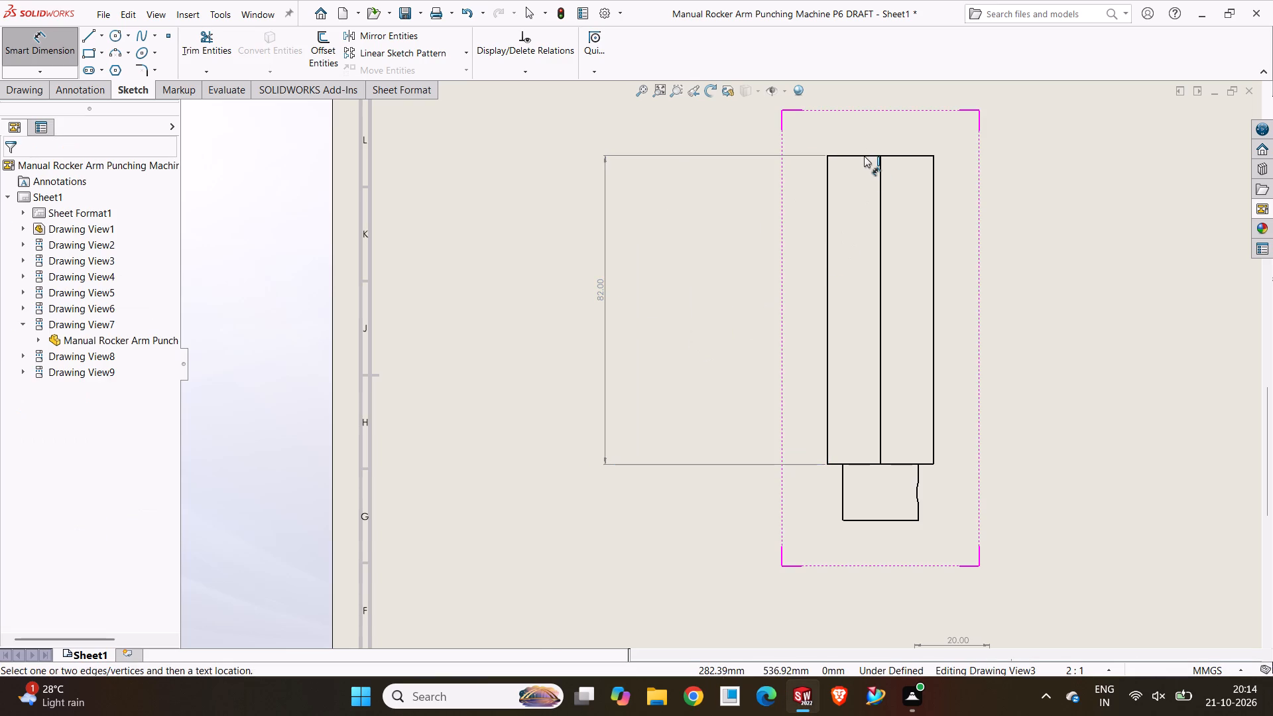
pyautogui.click(864, 155)
pyautogui.click(837, 89)
pyautogui.click(1028, 208)
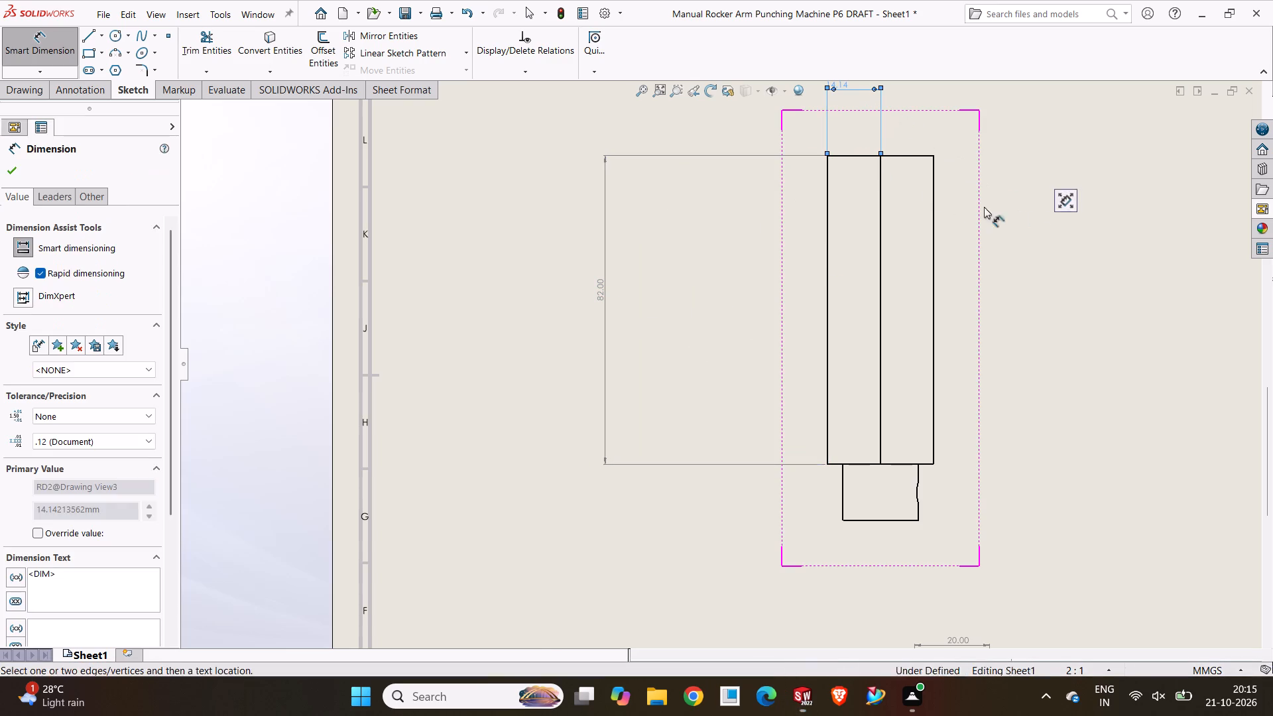
# Dimension the lengths of the body's central vertical edge and its long right edge, placing the right edge's dimension well outside the body.
pyautogui.click(880, 169)
pyautogui.click(936, 207)
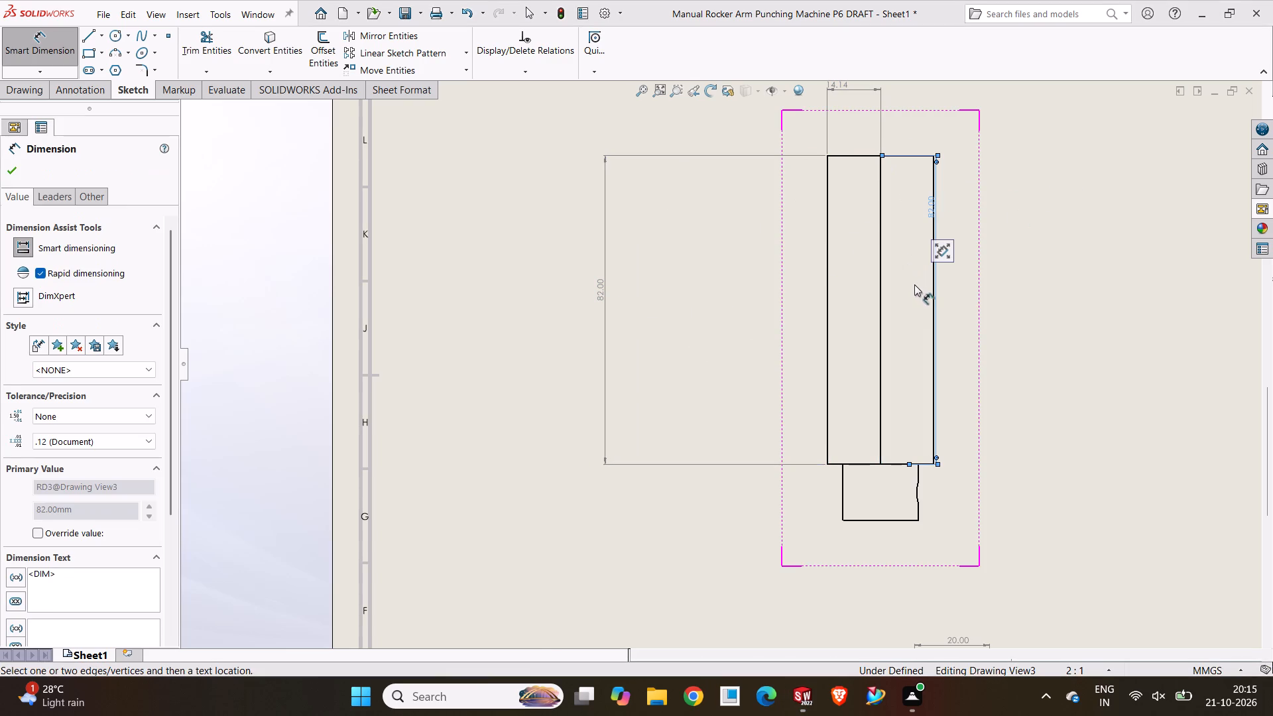
pyautogui.moveTo(934, 282); pyautogui.dragTo(983, 281)
pyautogui.click(1055, 328)
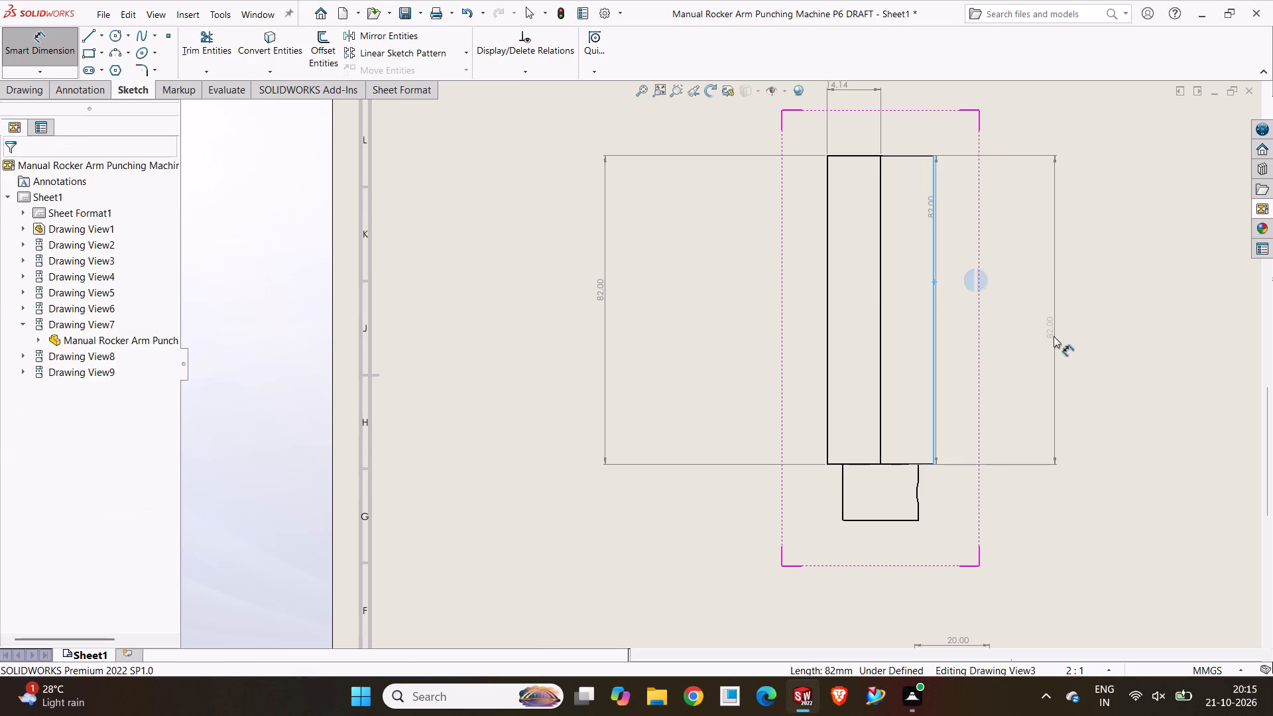
pyautogui.click(1054, 338)
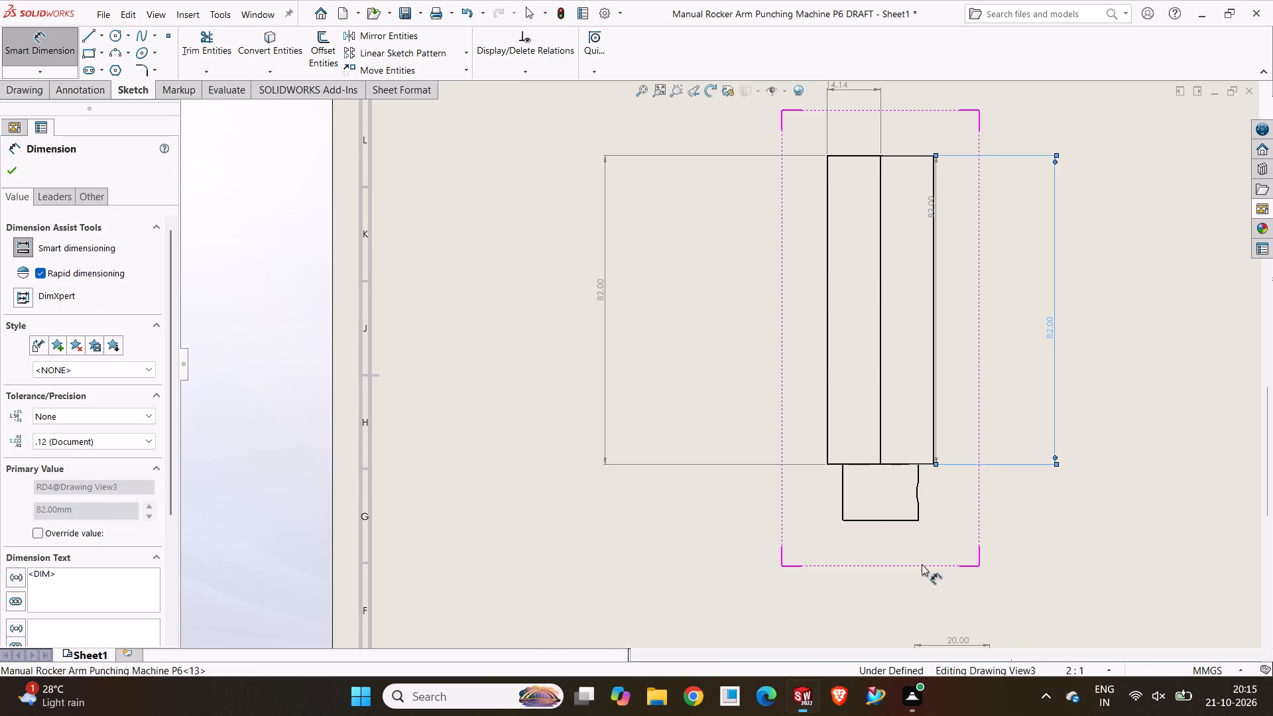
# Dimension the lower cylindrical end's diameter beneath it and the length of its left edge out to the left.
pyautogui.moveTo(869, 522); pyautogui.dragTo(873, 532)
pyautogui.click(879, 575)
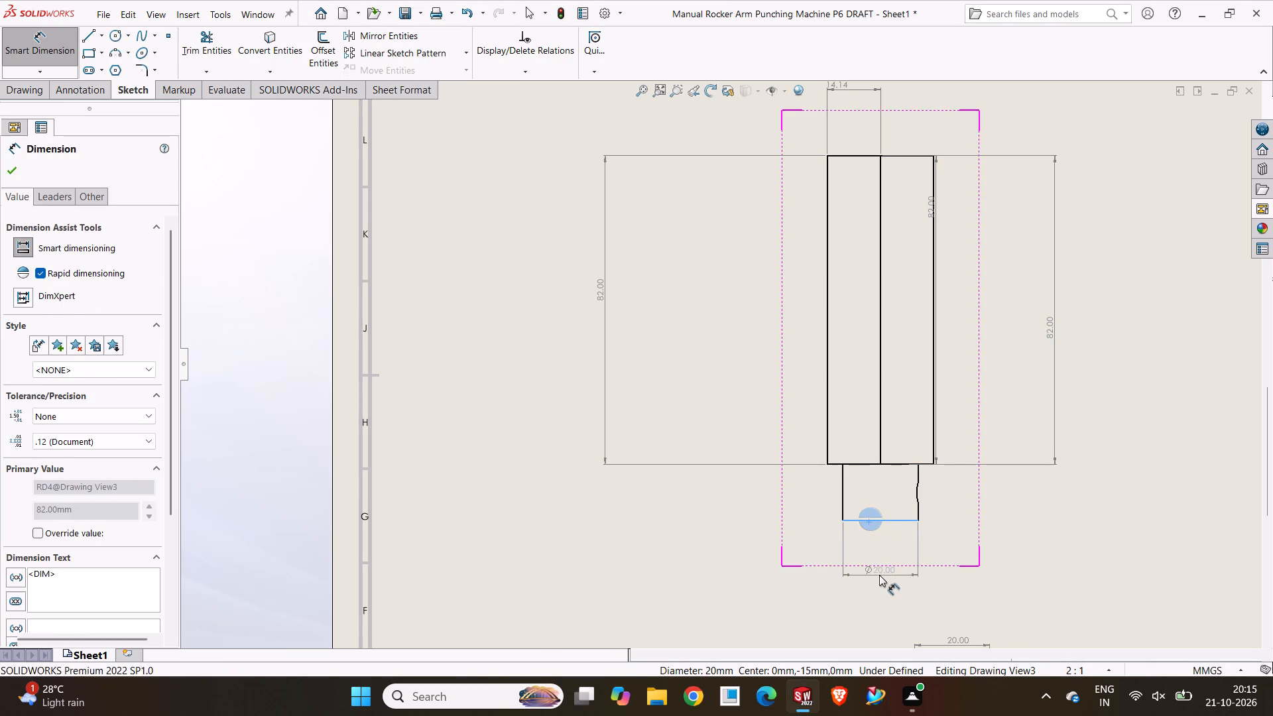
pyautogui.click(884, 611)
pyautogui.click(918, 495)
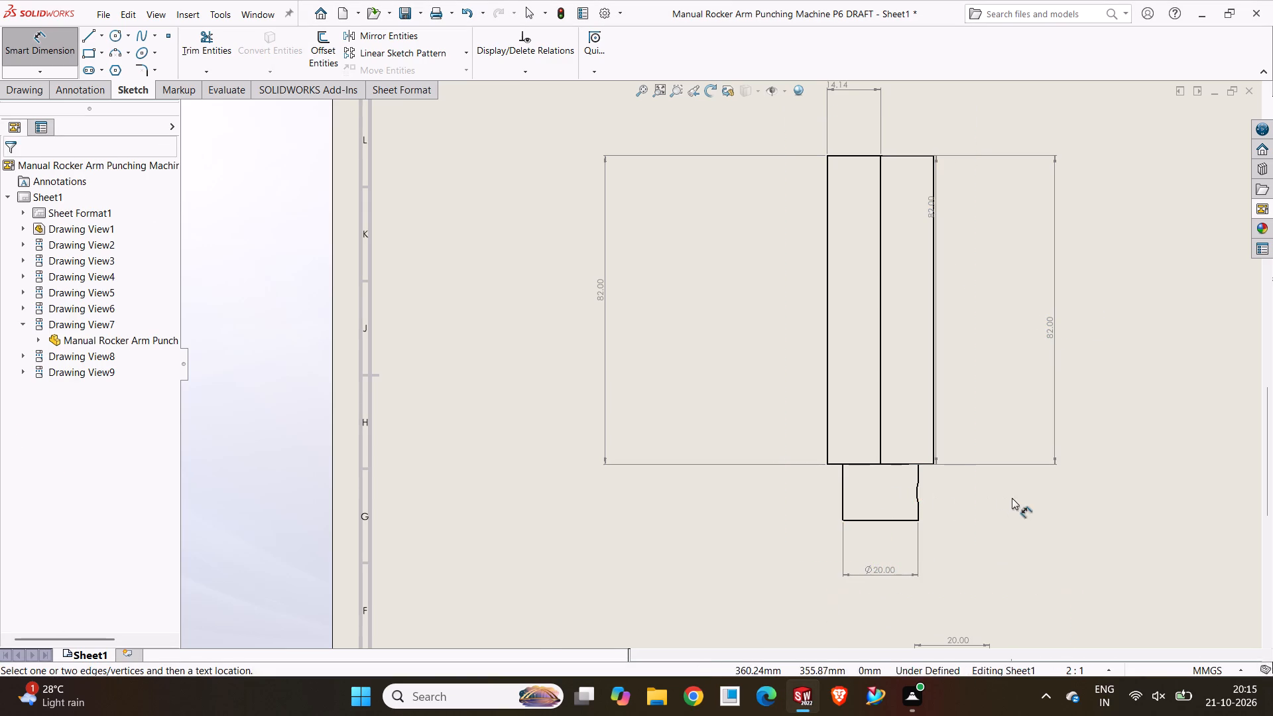
pyautogui.click(916, 493)
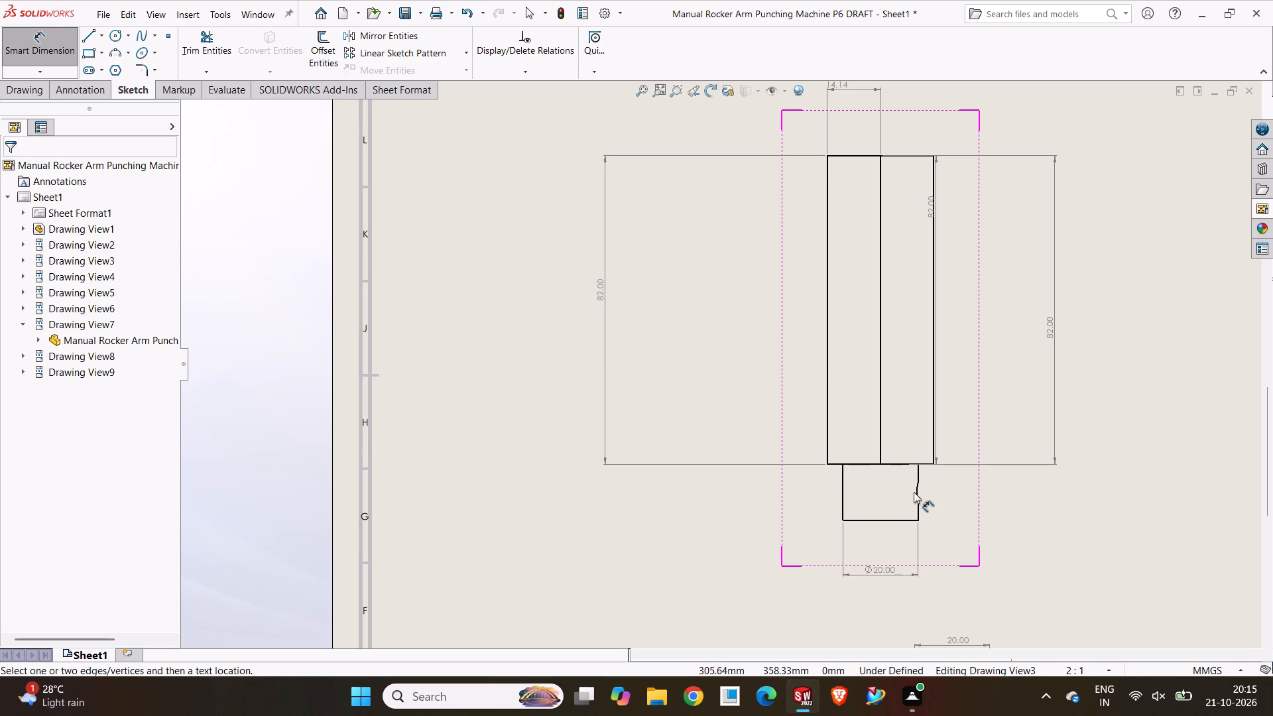
pyautogui.click(918, 492)
pyautogui.click(839, 491)
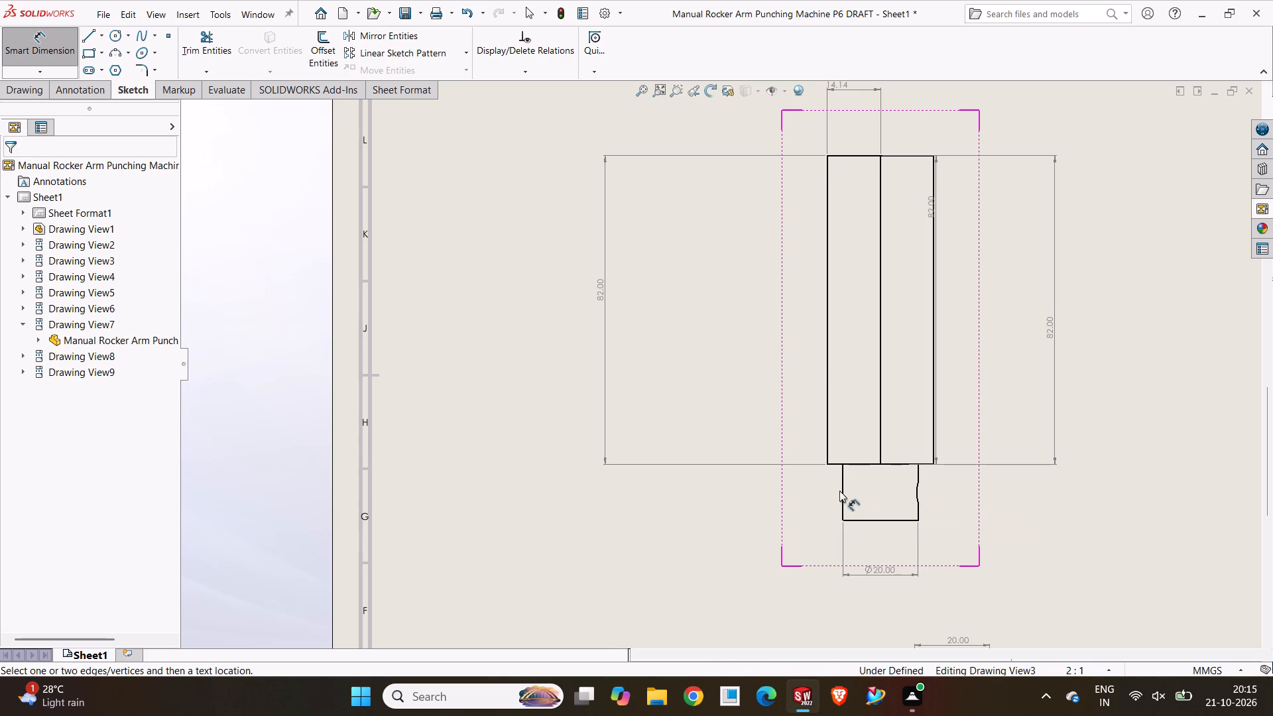
pyautogui.click(838, 489)
pyautogui.click(841, 490)
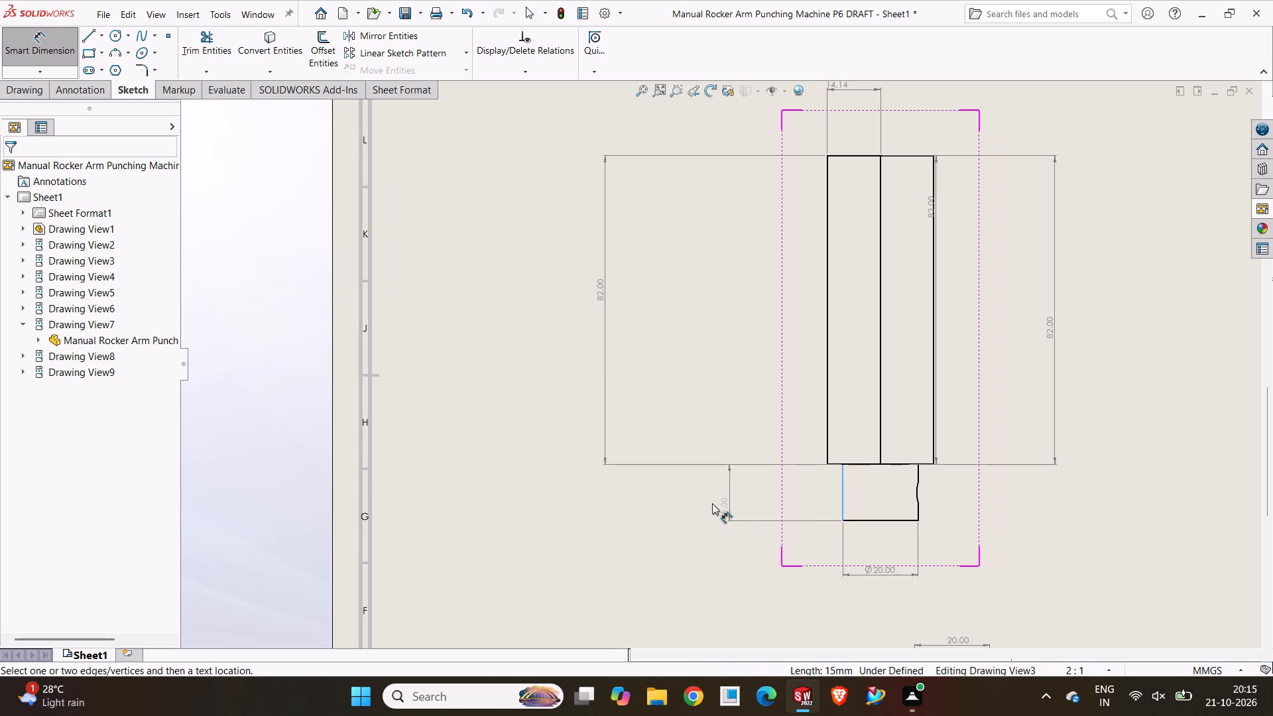
pyautogui.click(636, 491)
pyautogui.moveTo(694, 567); pyautogui.dragTo(701, 567)
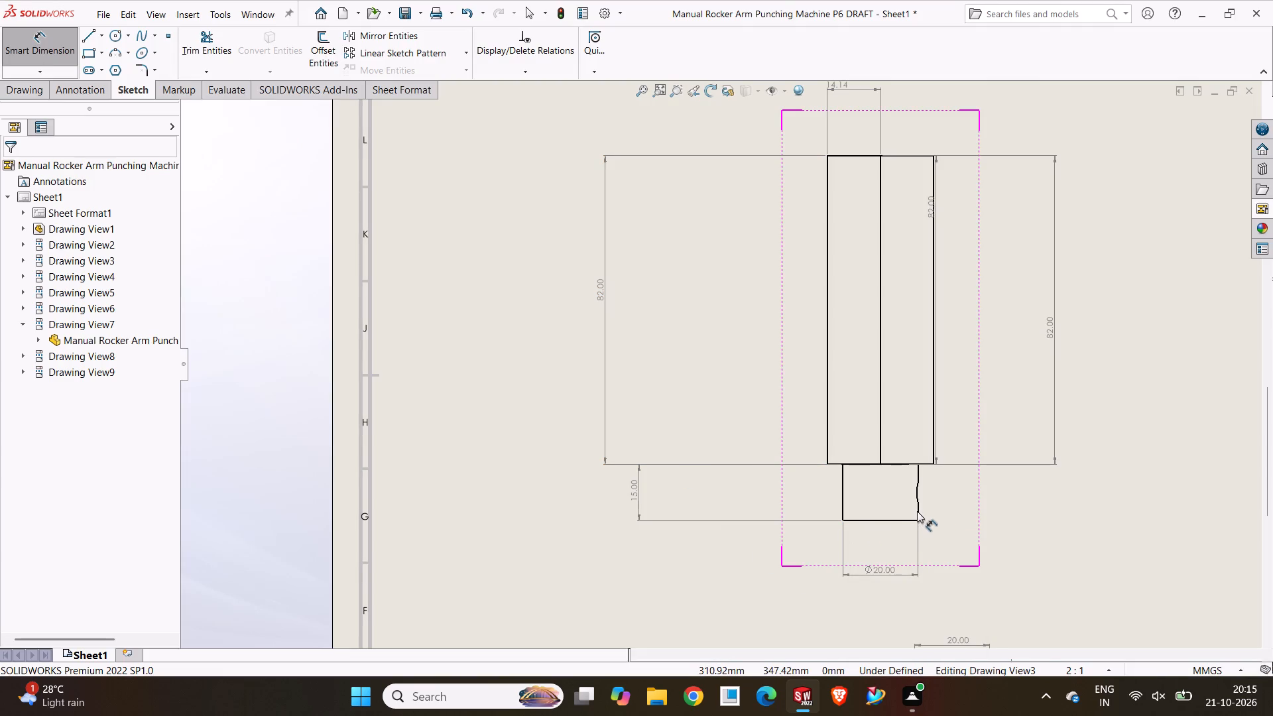
# Dimension the two short straight edges below and above the curved notch on the cylindrical end, aligning both dimensions to the right.
pyautogui.moveTo(918, 512); pyautogui.dragTo(937, 512)
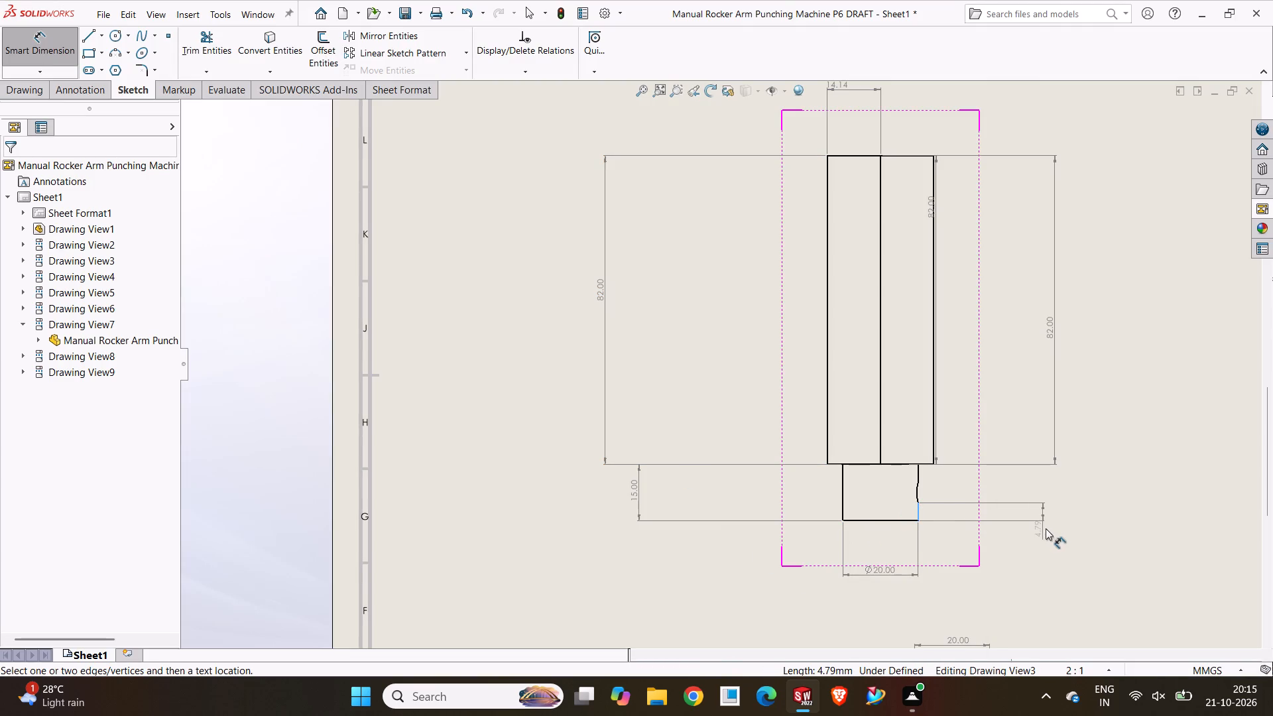
pyautogui.click(1045, 514)
pyautogui.click(1060, 534)
pyautogui.scroll(-10, 1040, 519)
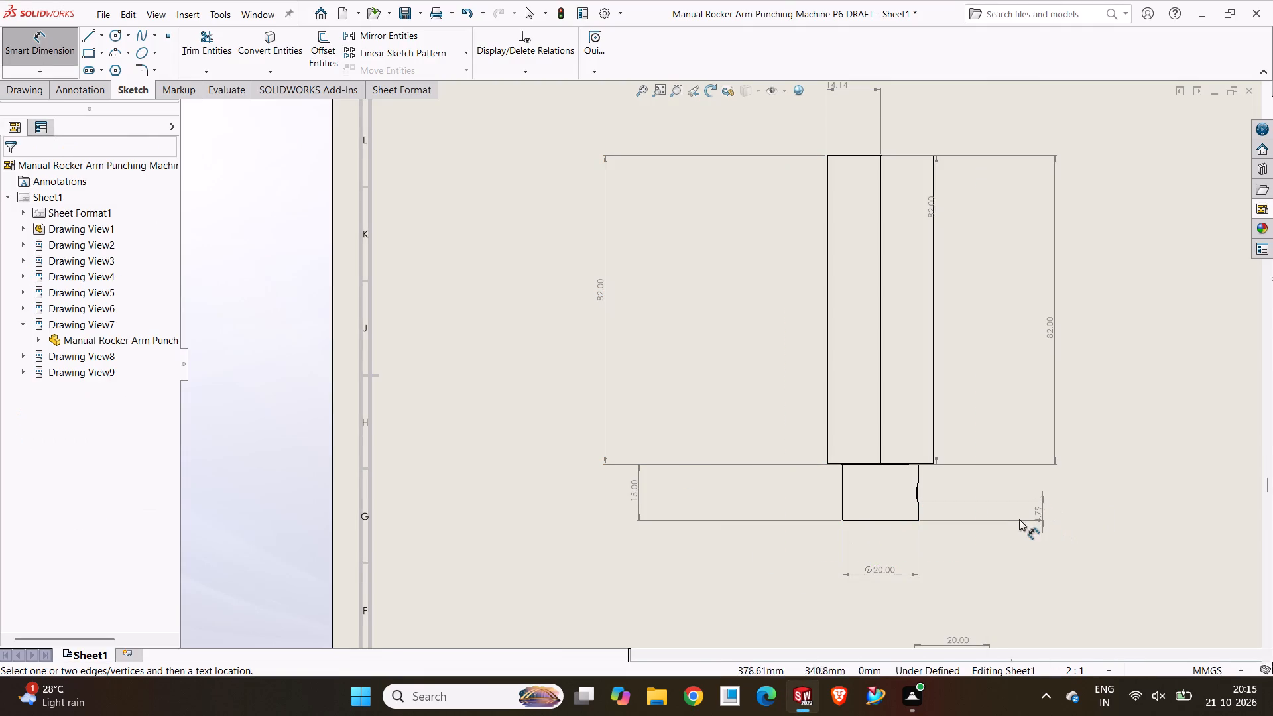
pyautogui.scroll(5, 926, 432)
pyautogui.scroll(3, 814, 422)
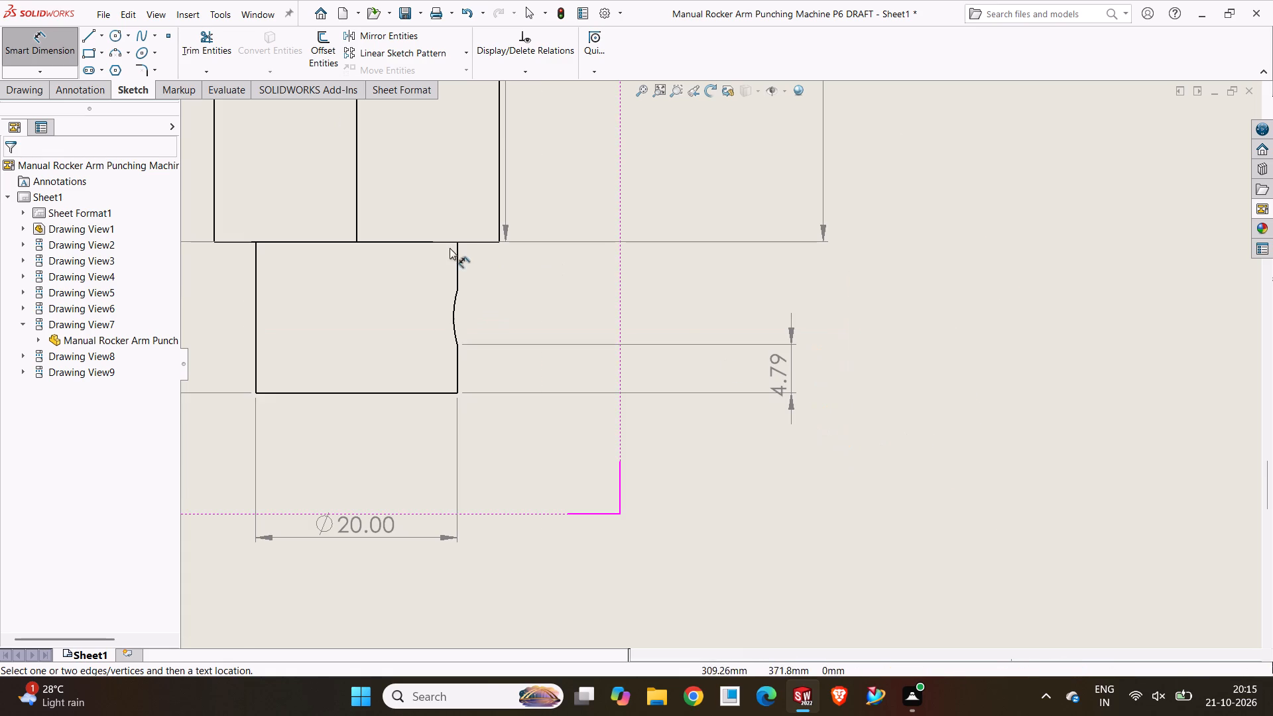
pyautogui.click(458, 262)
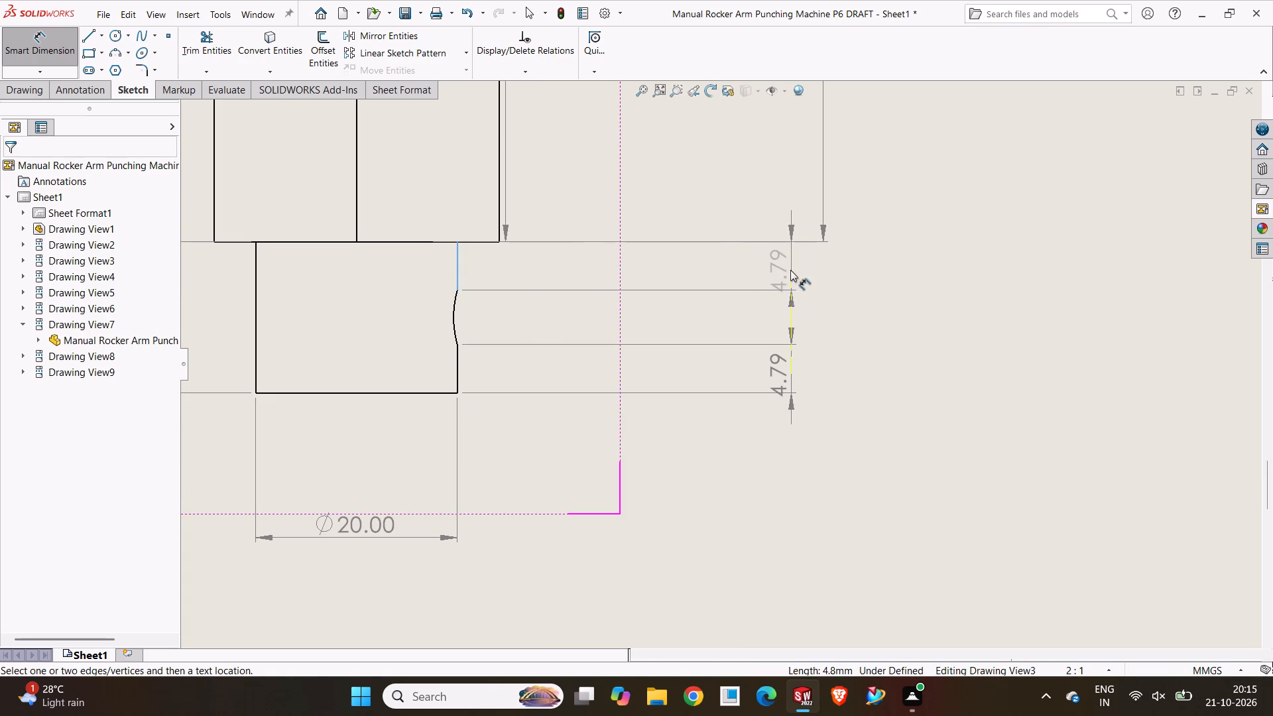
pyautogui.click(791, 268)
pyautogui.click(870, 328)
pyautogui.scroll(2, 719, 306)
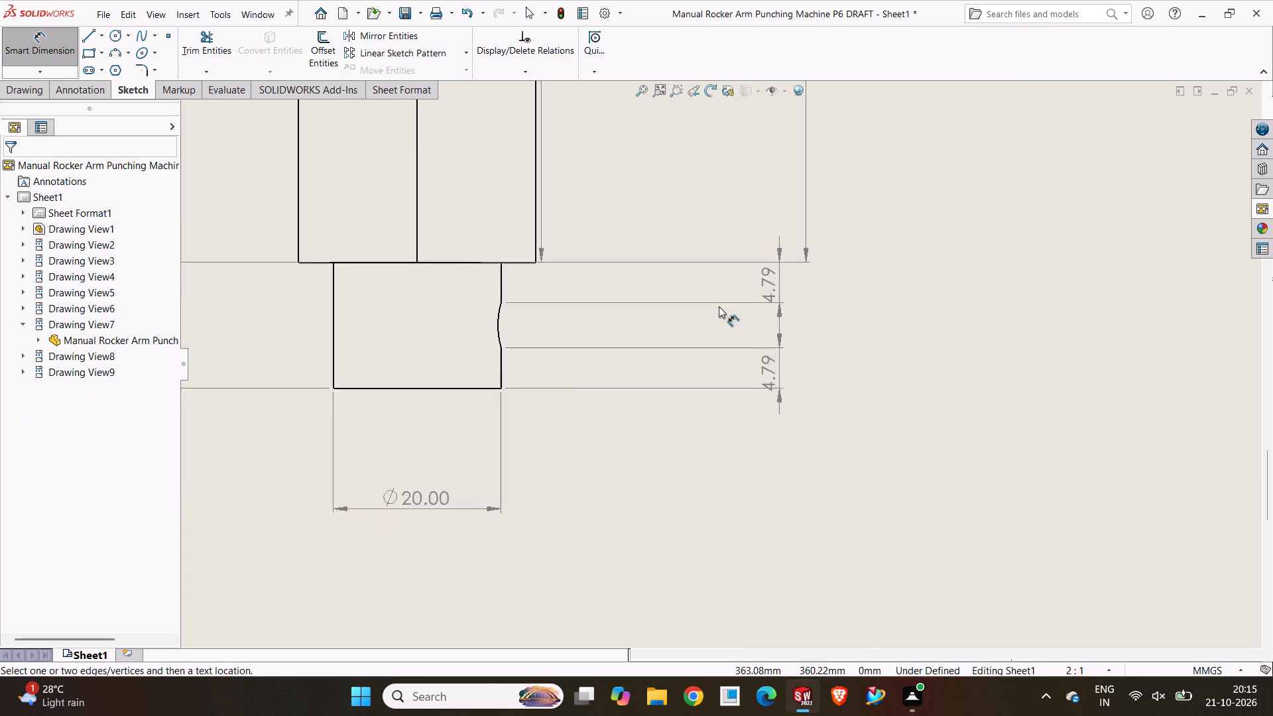
# Dimension the body's overall width between its top corners, placing it above the half-width dimension in the middle row's left view.
pyautogui.scroll(1, 719, 306)
pyautogui.scroll(4, 798, 372)
pyautogui.scroll(2, 663, 170)
pyautogui.scroll(-1, 671, 232)
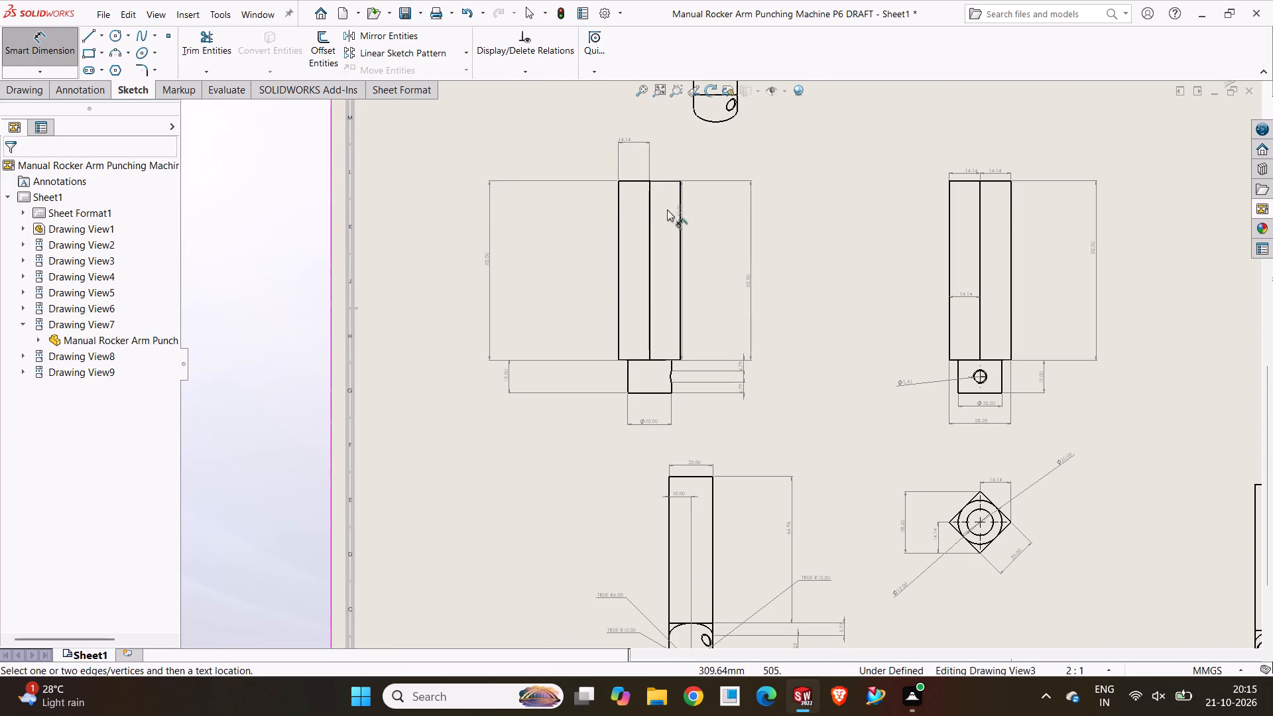
pyautogui.click(619, 179)
pyautogui.click(680, 182)
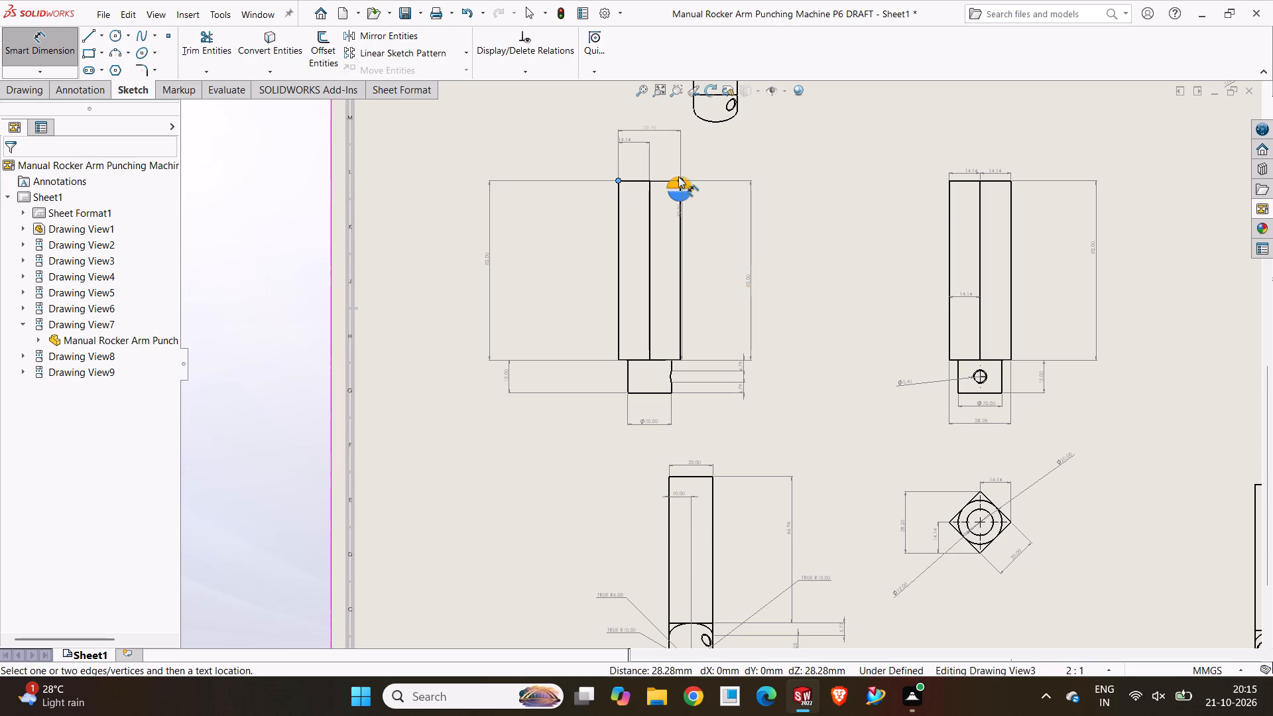
pyautogui.click(658, 123)
pyautogui.click(749, 160)
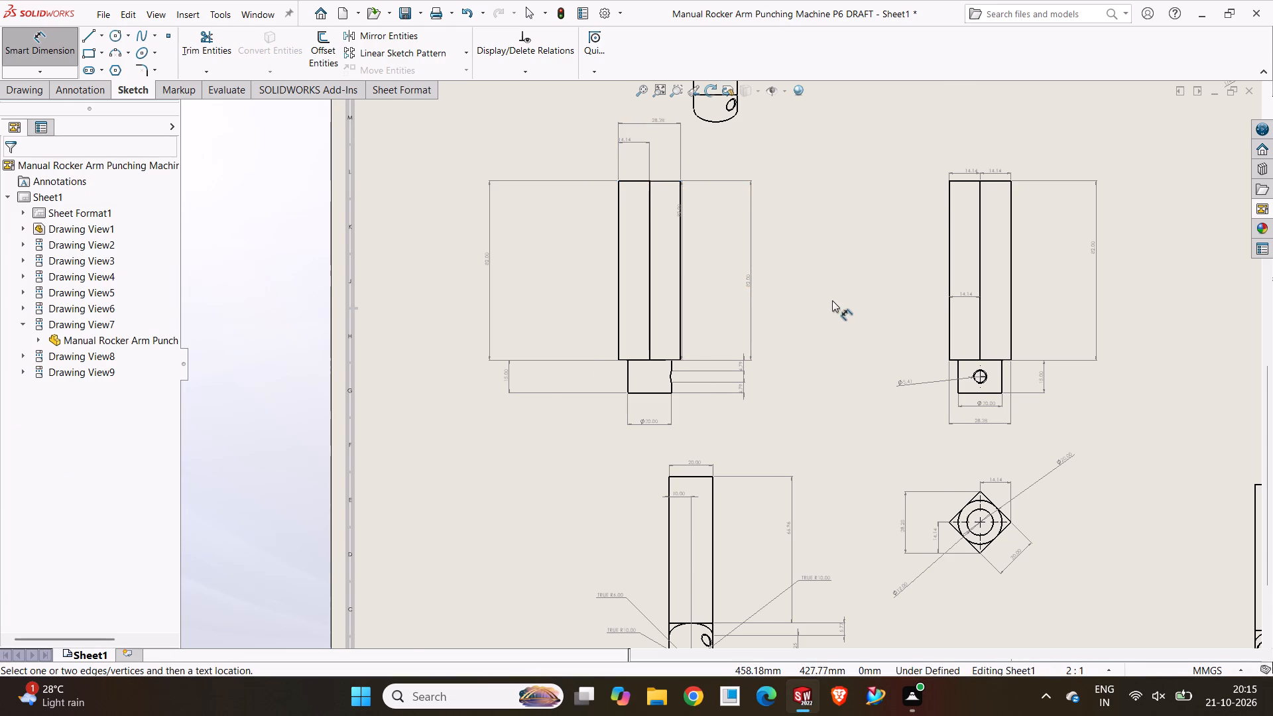
# Save the P6 DRAFT drawing.
pyautogui.scroll(1, 832, 300)
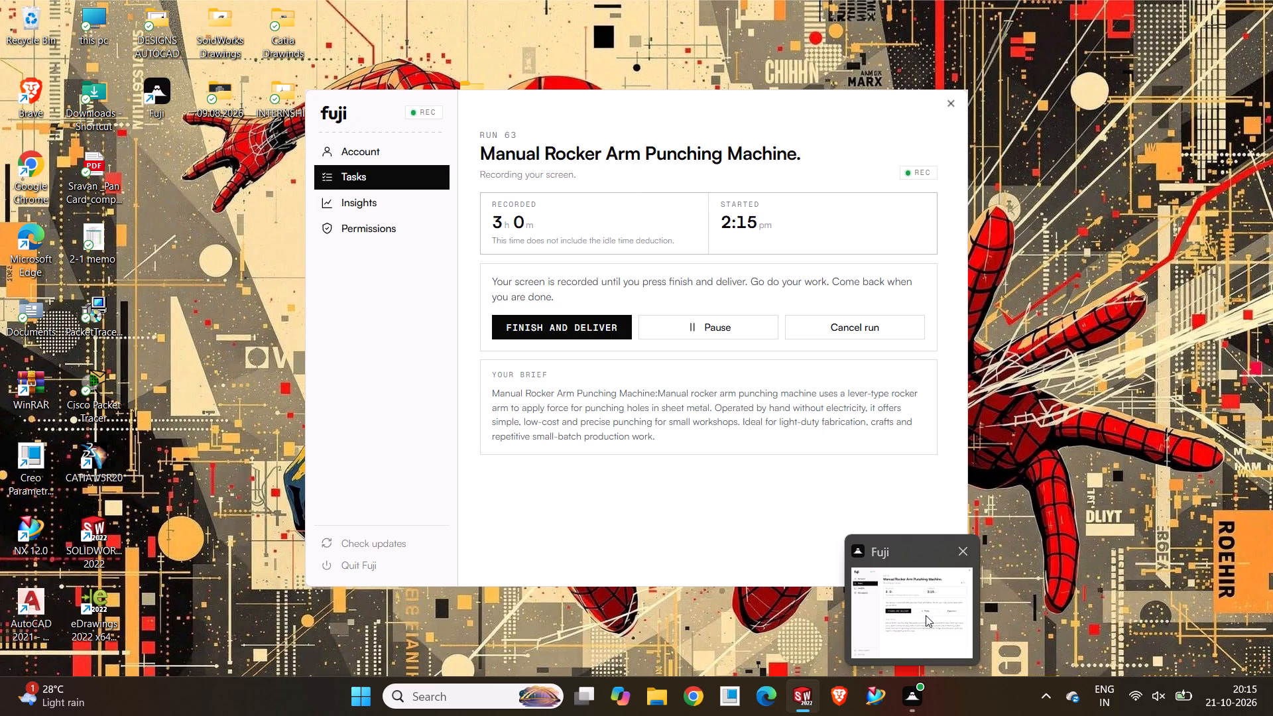
pyautogui.scroll(4, 784, 396)
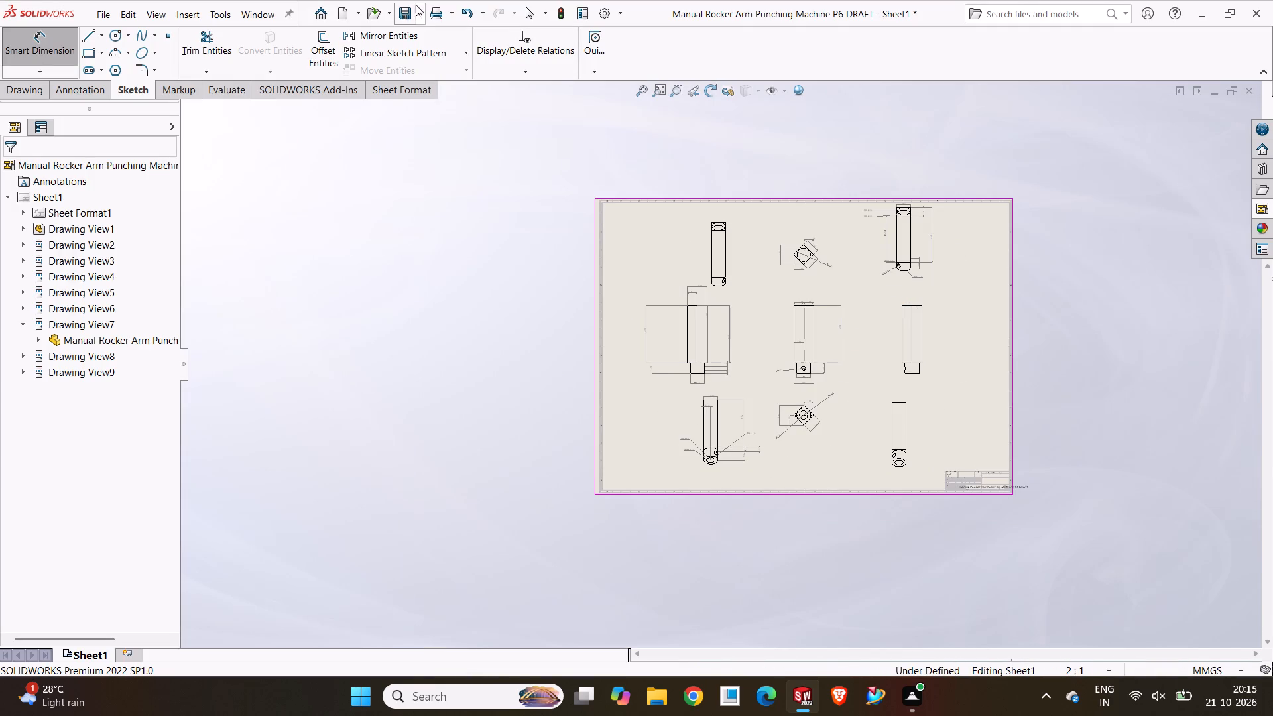
pyautogui.click(412, 13)
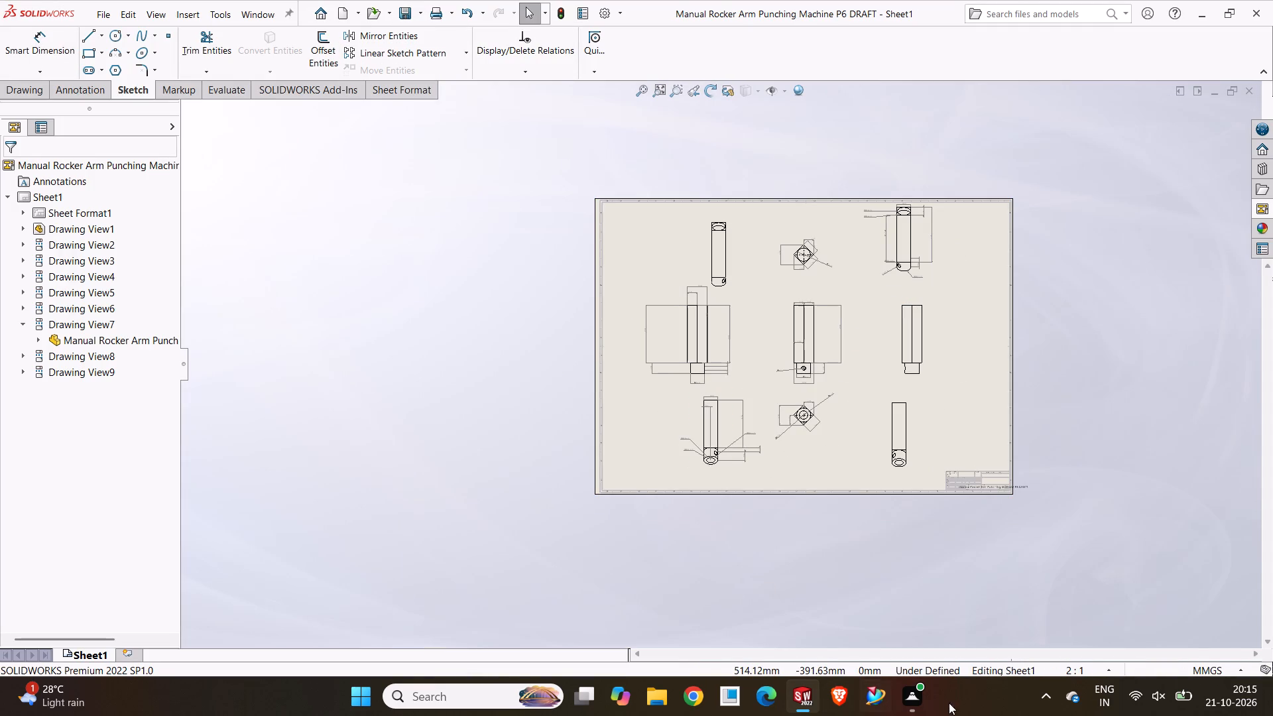